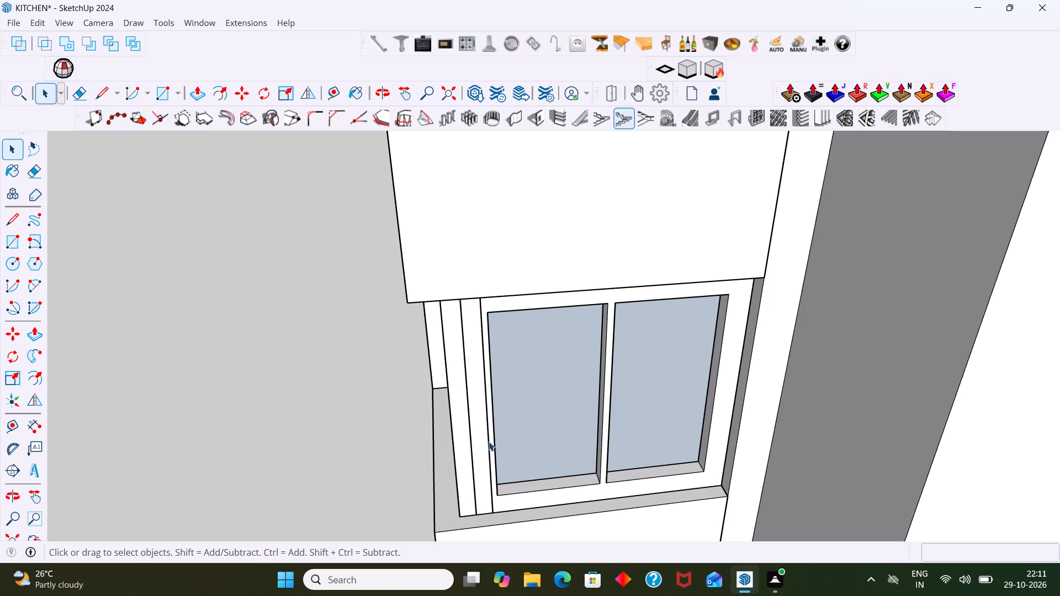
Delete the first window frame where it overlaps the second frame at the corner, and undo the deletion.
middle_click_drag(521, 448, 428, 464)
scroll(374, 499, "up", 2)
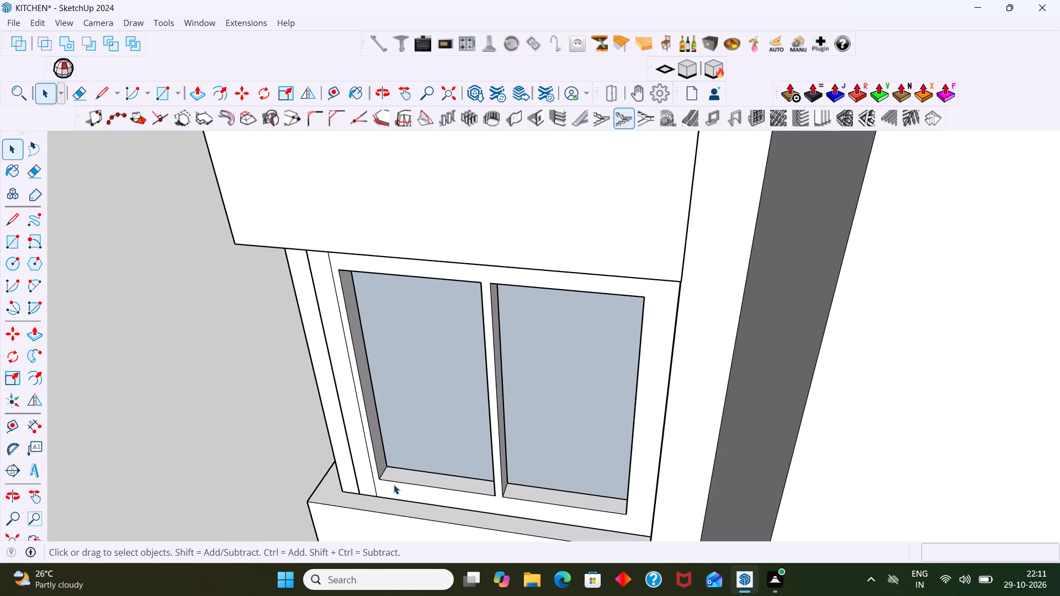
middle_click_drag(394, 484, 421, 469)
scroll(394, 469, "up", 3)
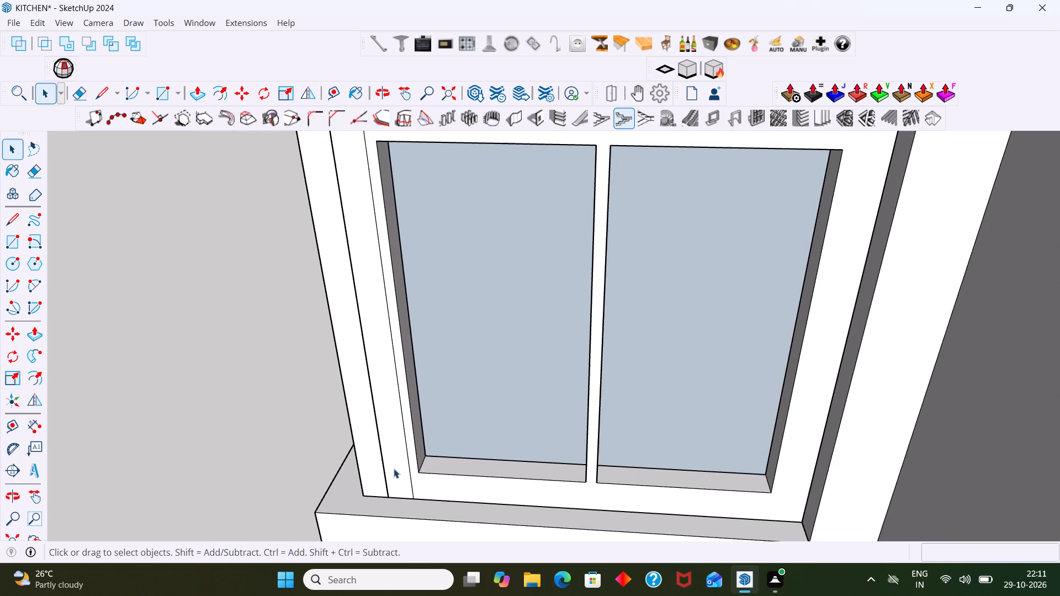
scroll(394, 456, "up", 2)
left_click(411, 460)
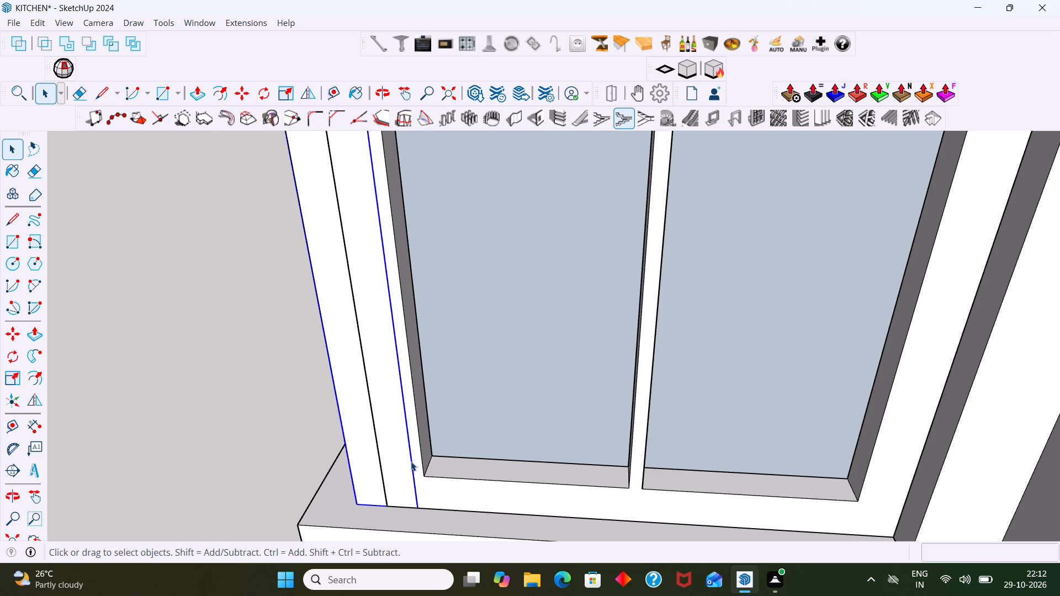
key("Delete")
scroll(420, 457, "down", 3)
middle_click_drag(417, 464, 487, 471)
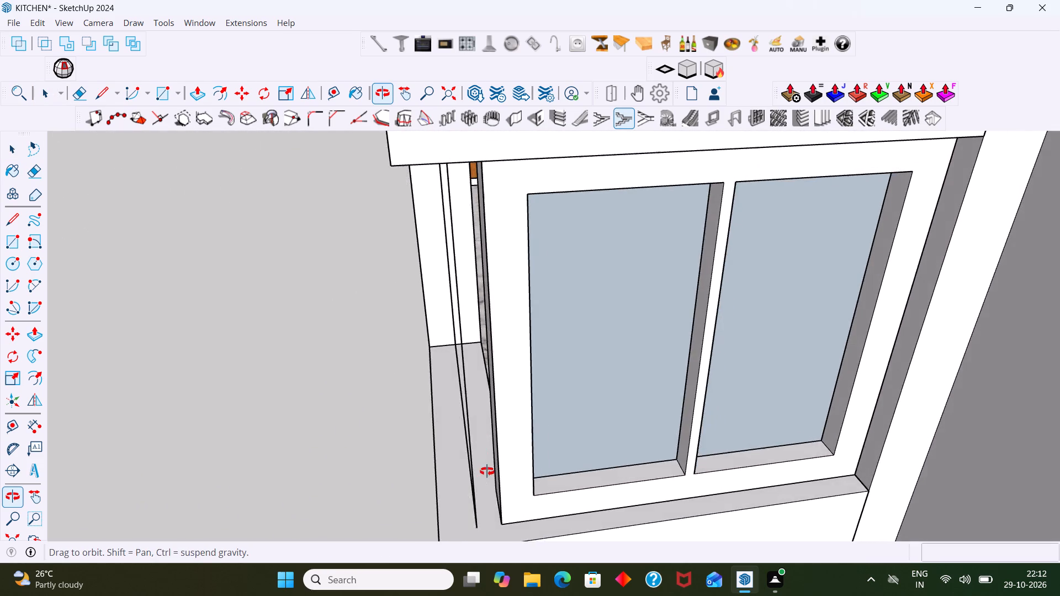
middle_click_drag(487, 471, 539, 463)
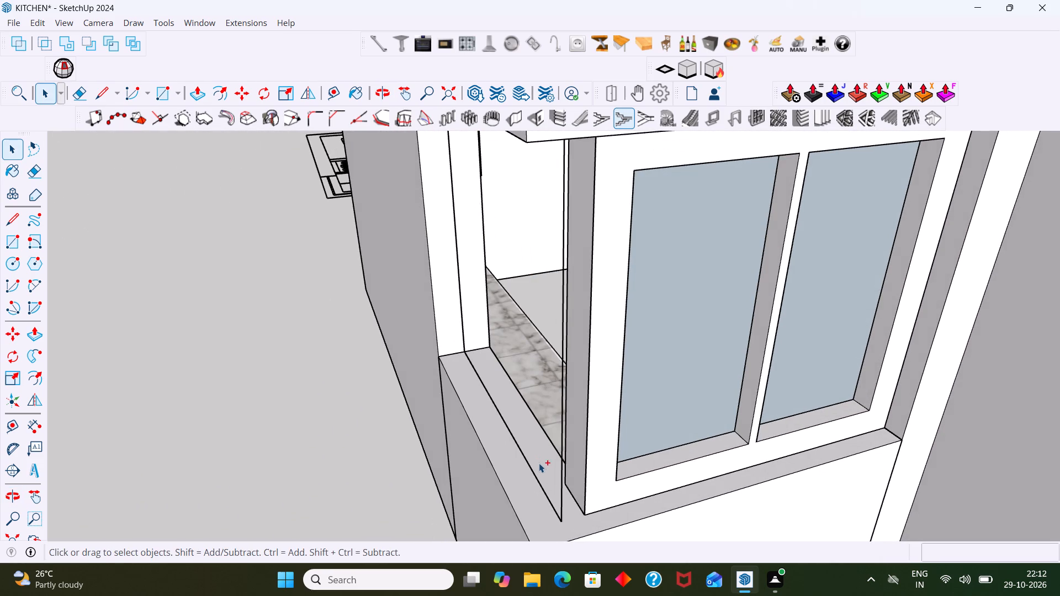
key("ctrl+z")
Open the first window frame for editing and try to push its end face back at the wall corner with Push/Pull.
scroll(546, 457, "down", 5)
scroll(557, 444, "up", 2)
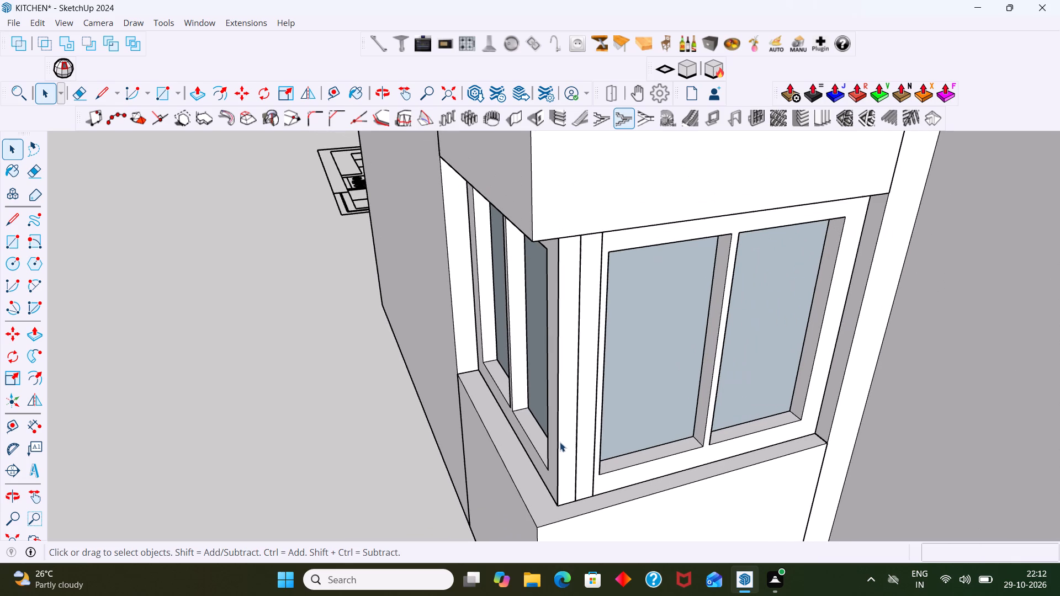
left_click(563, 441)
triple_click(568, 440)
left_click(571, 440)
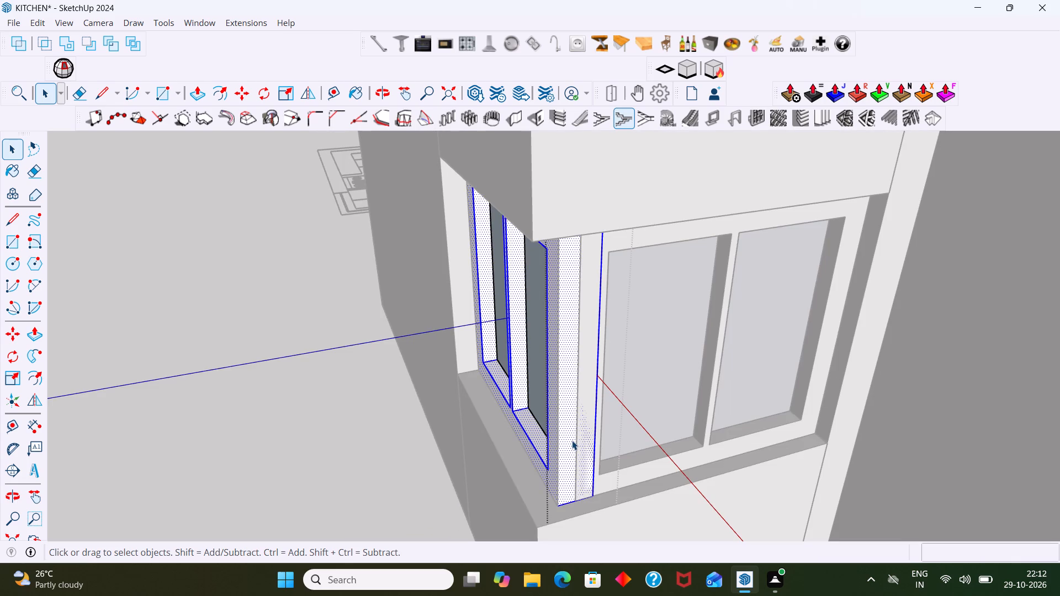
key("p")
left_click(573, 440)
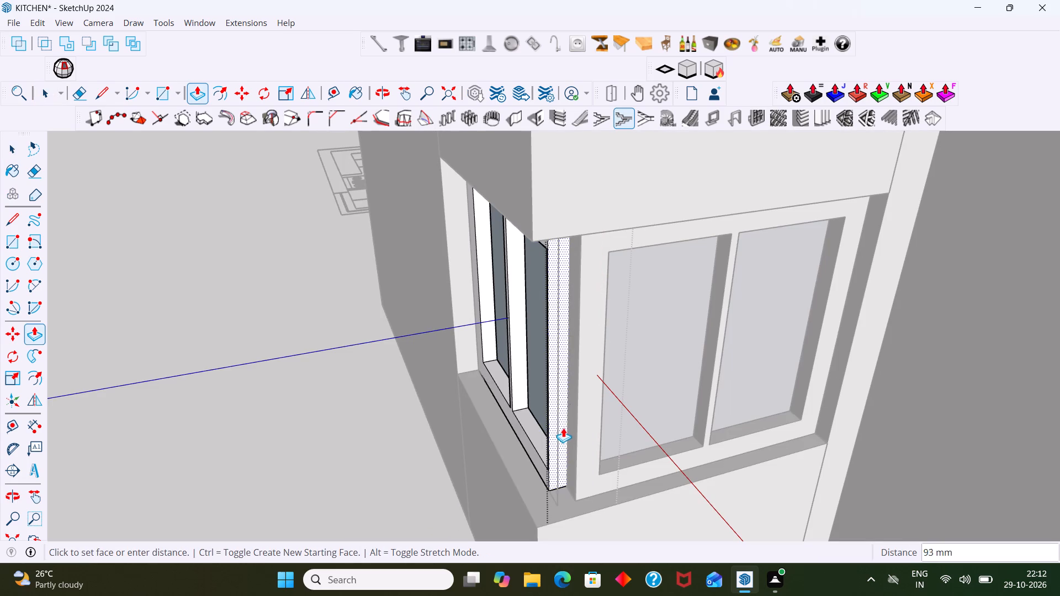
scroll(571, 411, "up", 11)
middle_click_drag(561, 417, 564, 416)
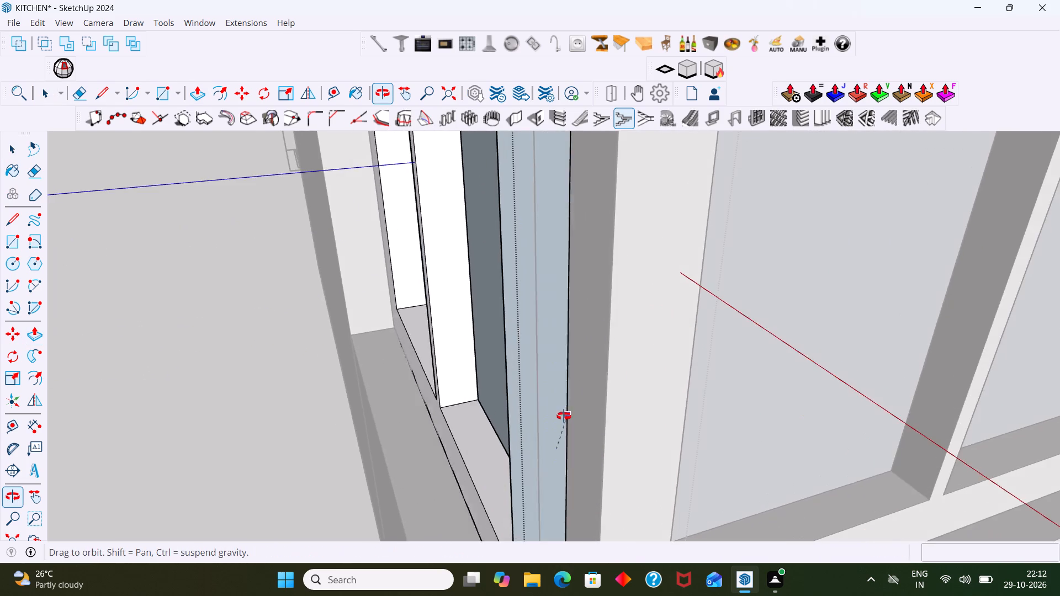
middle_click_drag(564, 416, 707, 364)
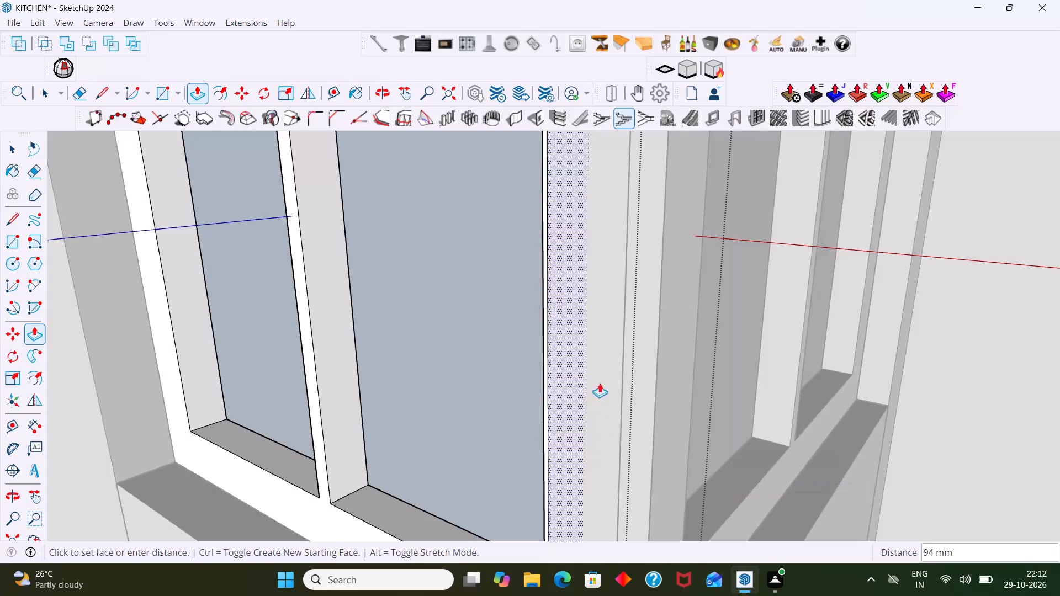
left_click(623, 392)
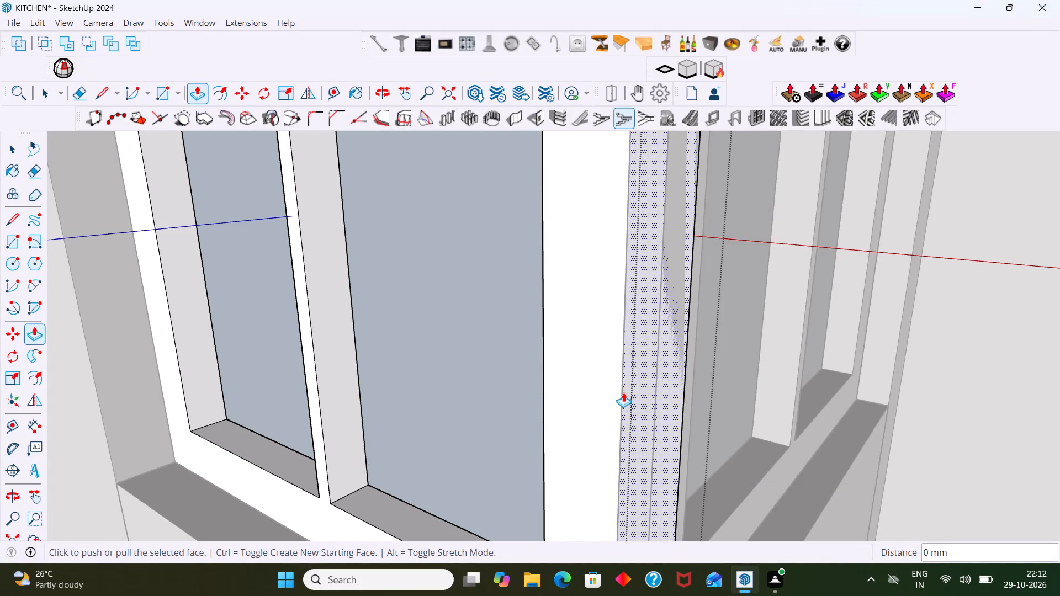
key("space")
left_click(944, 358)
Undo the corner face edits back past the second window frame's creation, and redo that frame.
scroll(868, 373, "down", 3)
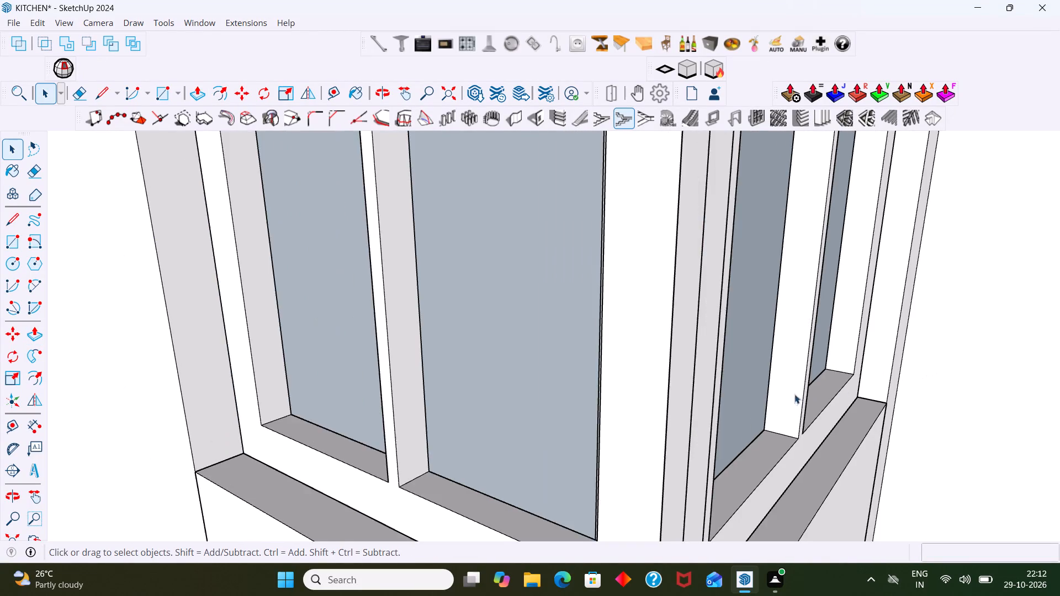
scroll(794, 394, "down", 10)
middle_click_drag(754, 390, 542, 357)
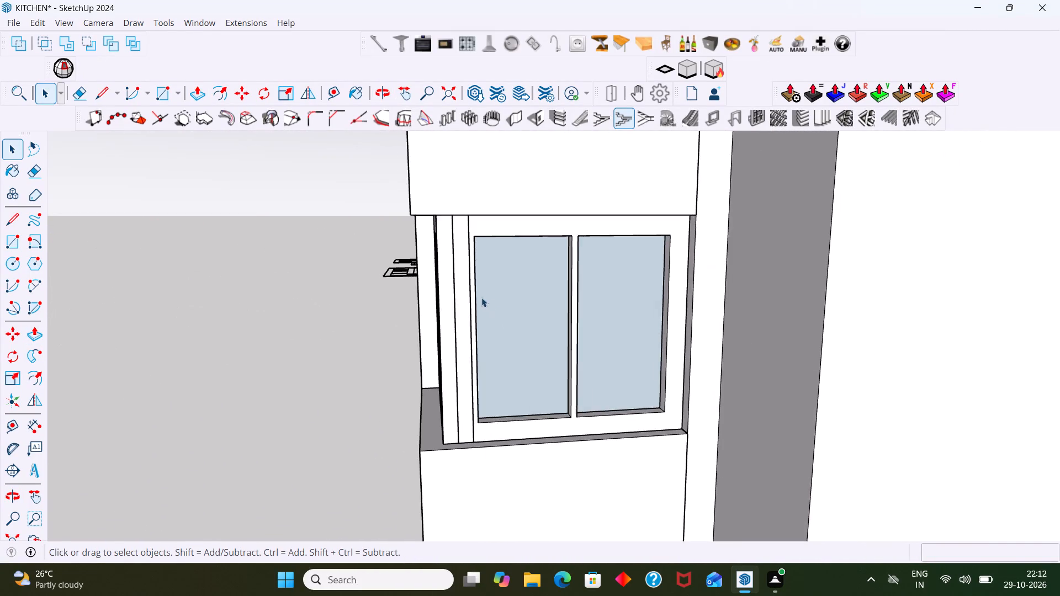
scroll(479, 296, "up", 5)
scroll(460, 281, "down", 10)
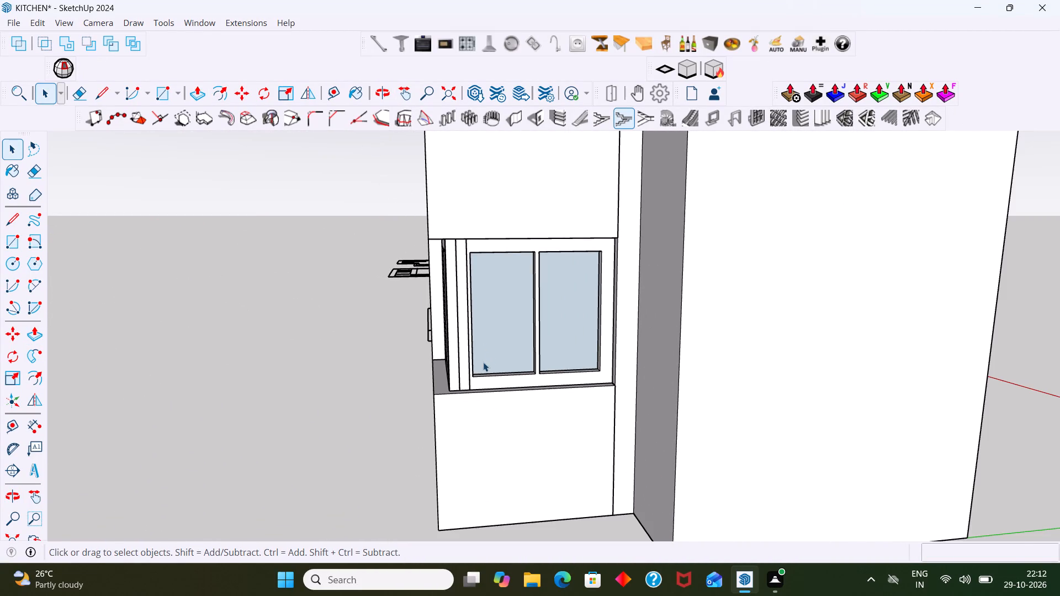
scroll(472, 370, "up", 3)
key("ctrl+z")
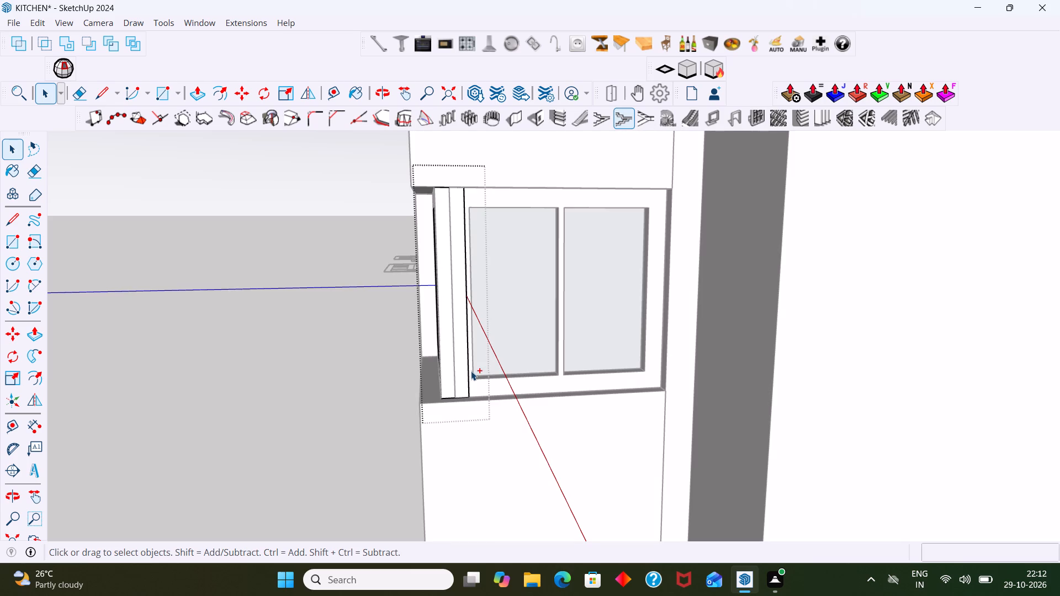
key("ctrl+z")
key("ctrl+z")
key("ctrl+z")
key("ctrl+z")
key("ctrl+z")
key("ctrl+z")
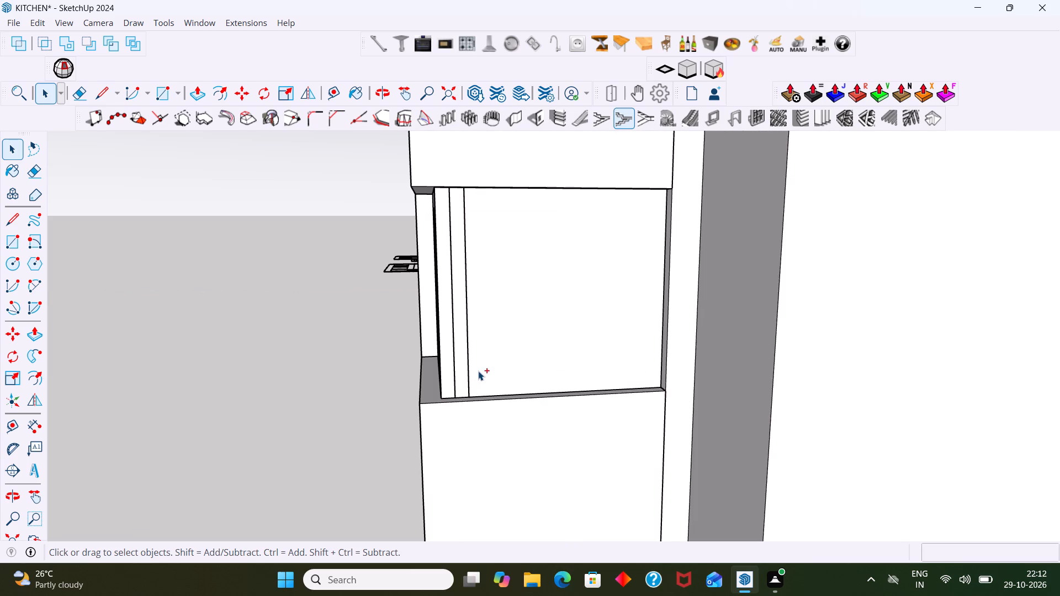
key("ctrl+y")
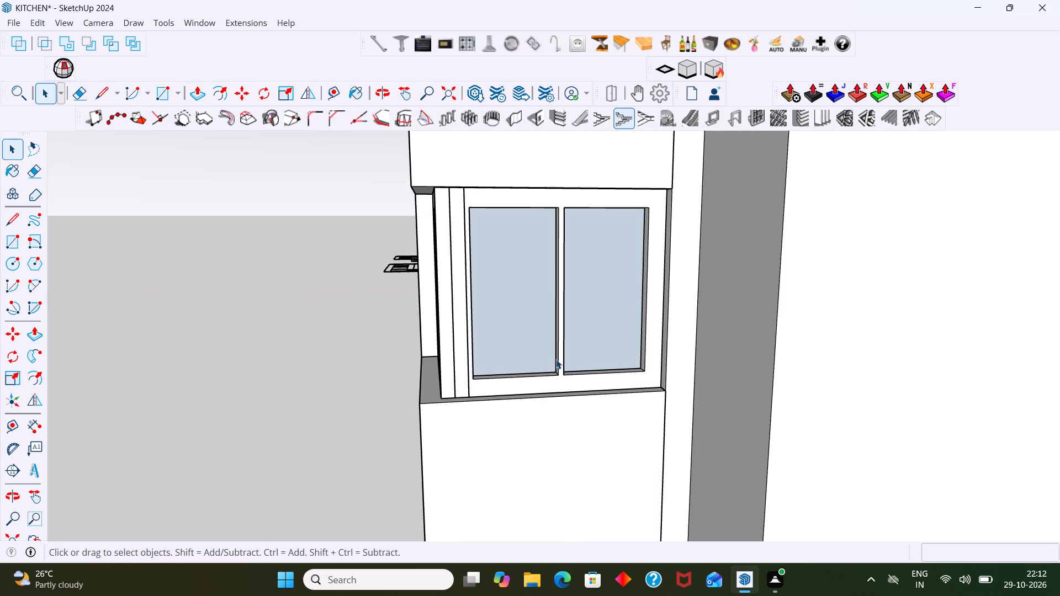
Examine how the two window frames meet at the wall corner, viewing them from several sides outside the room.
left_click(469, 392)
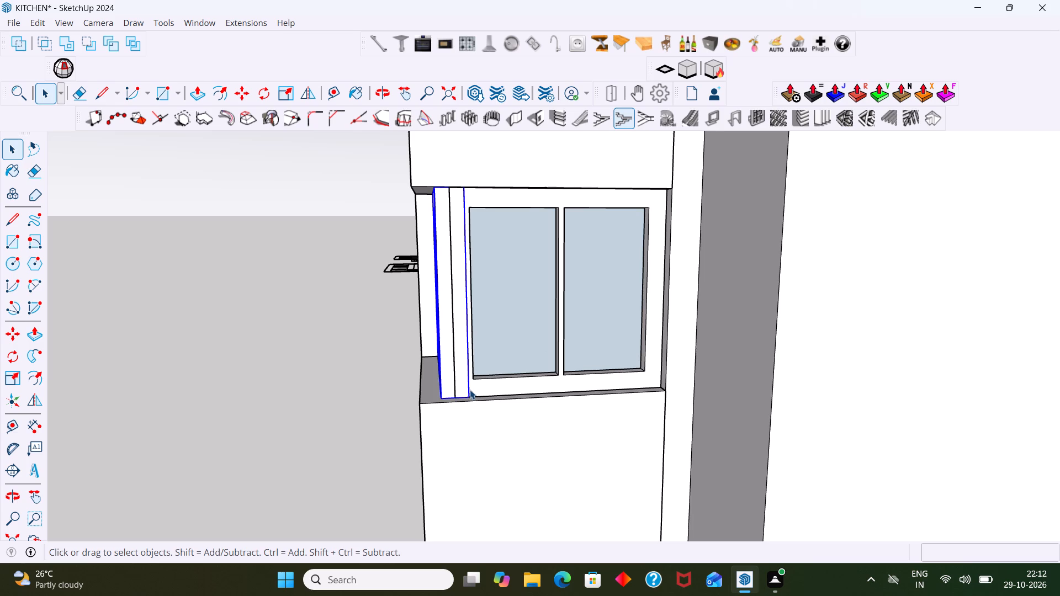
left_click(470, 390)
middle_click_drag(467, 380, 474, 382)
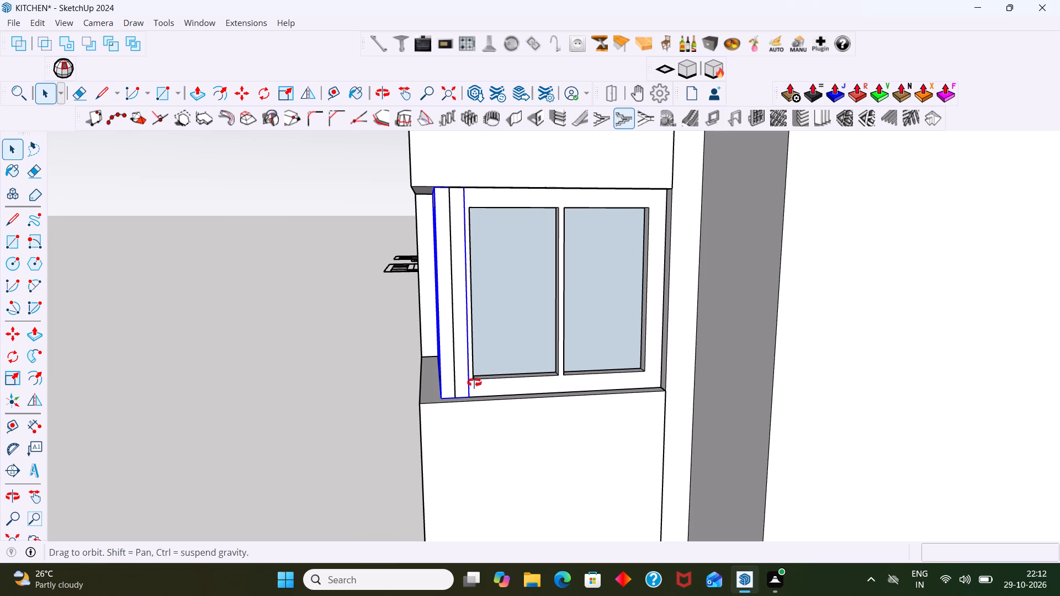
middle_click_drag(474, 382, 566, 375)
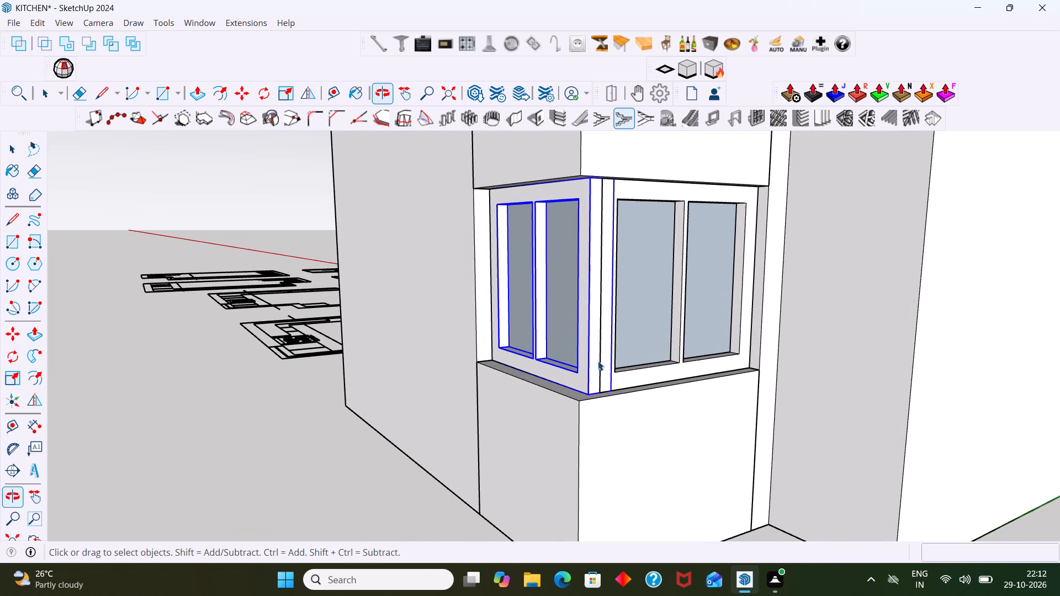
scroll(598, 361, "down", 13)
left_click(970, 280)
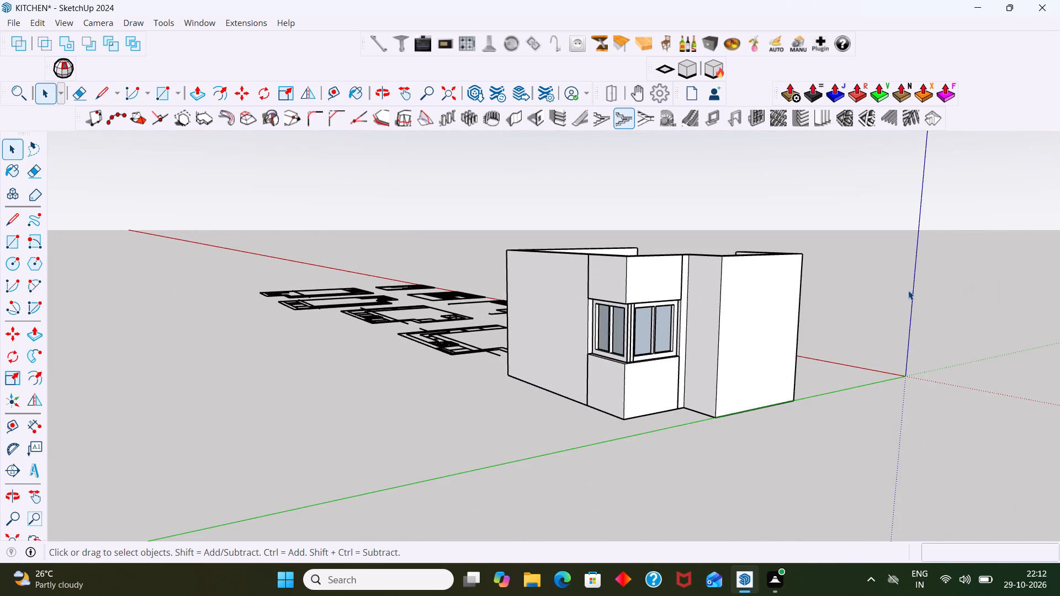
scroll(764, 301, "down", 1)
middle_click_drag(750, 307, 542, 353)
scroll(429, 364, "up", 14)
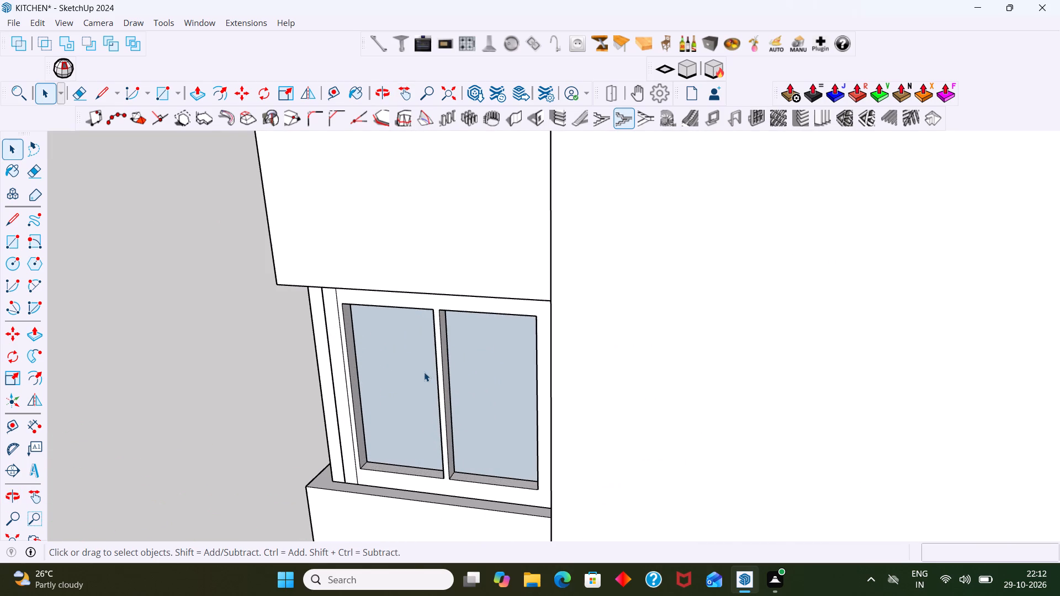
scroll(423, 376, "down", 2)
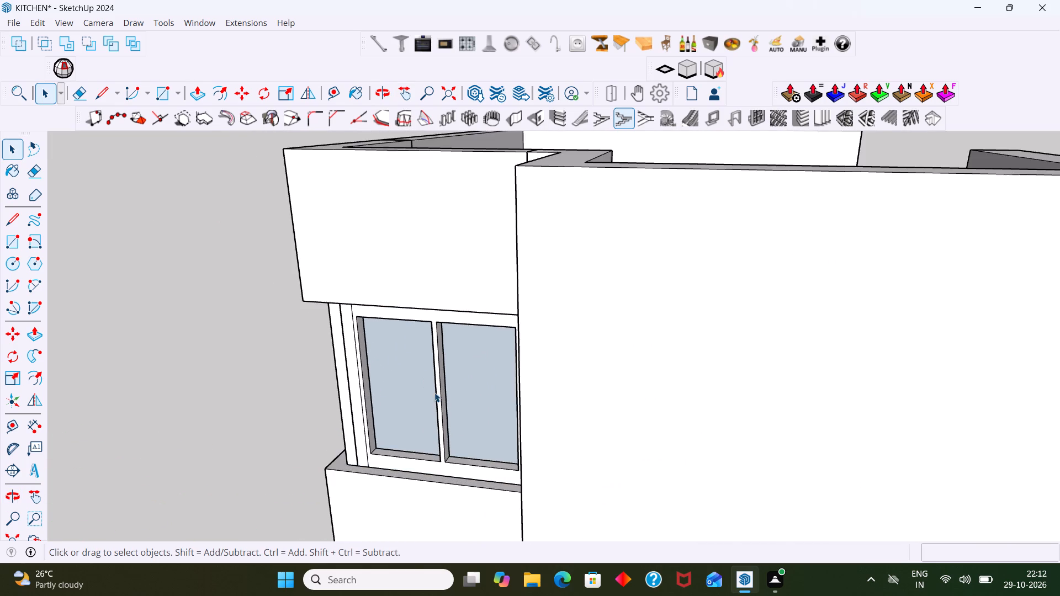
scroll(434, 392, "down", 4)
scroll(430, 400, "up", 6)
middle_click_drag(425, 406, 547, 390)
scroll(545, 382, "down", 7)
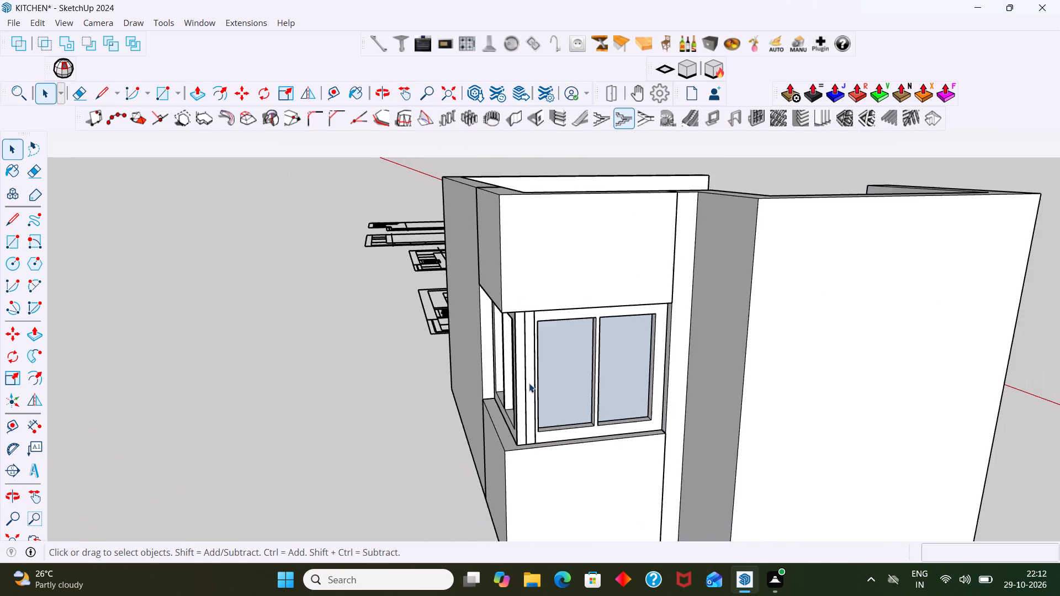
middle_click_drag(527, 389, 695, 371)
scroll(616, 366, "up", 9)
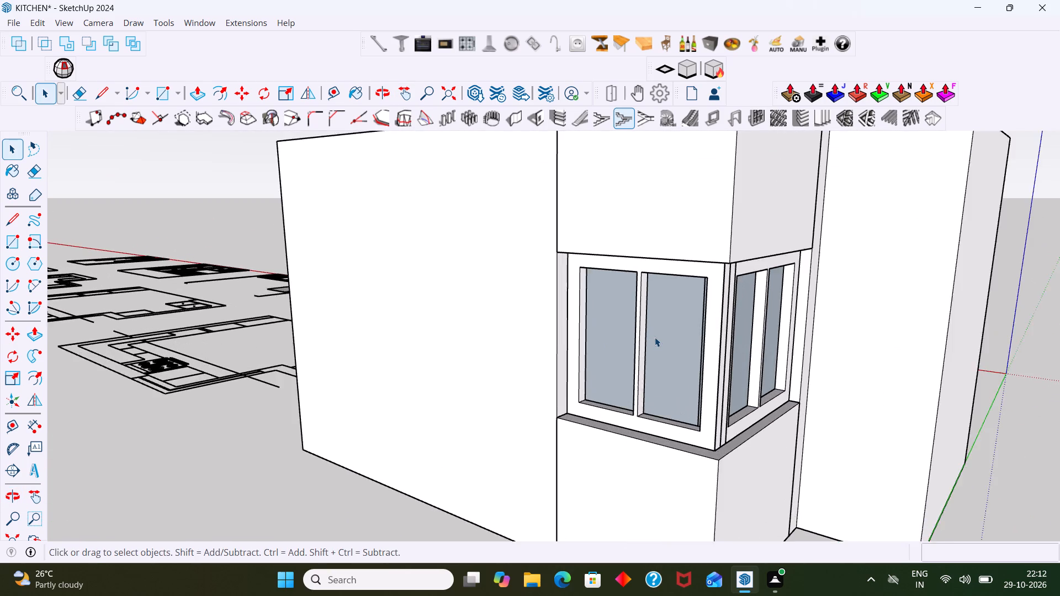
scroll(655, 337, "up", 1)
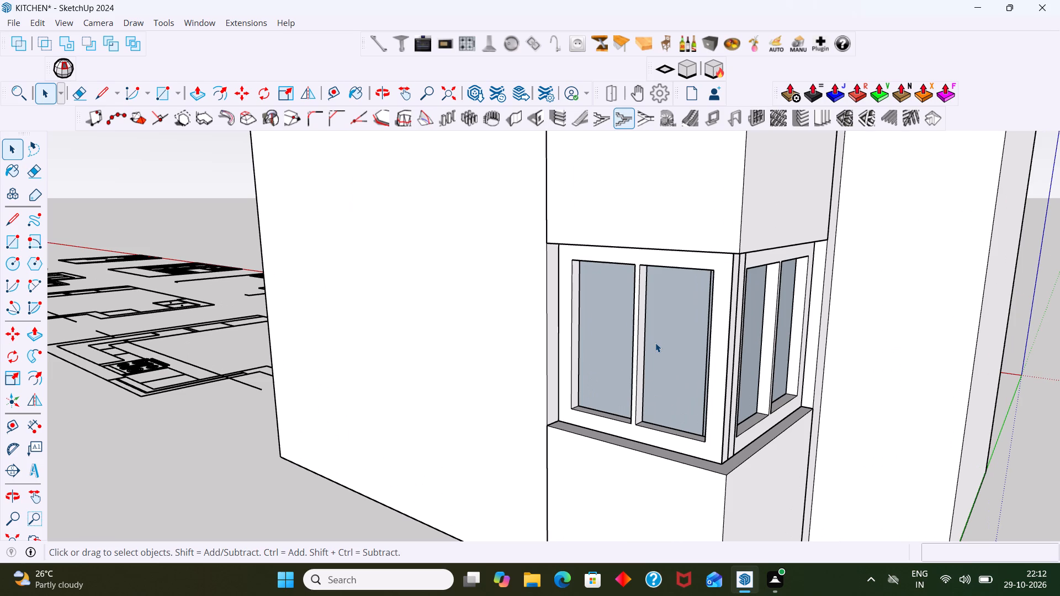
Examine the kitchen interior with its cabinets and corner window, and return to the outside of the corner.
scroll(655, 356, "down", 12)
middle_click_drag(650, 373, 186, 489)
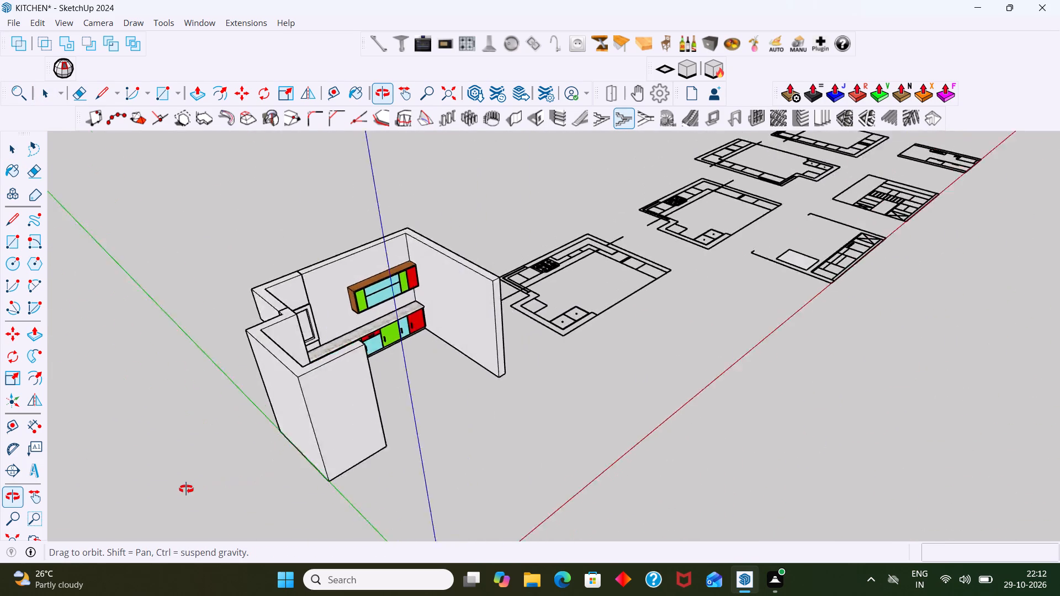
middle_click_drag(186, 489, 216, 431)
scroll(369, 324, "up", 6)
middle_click_drag(227, 401, 165, 466)
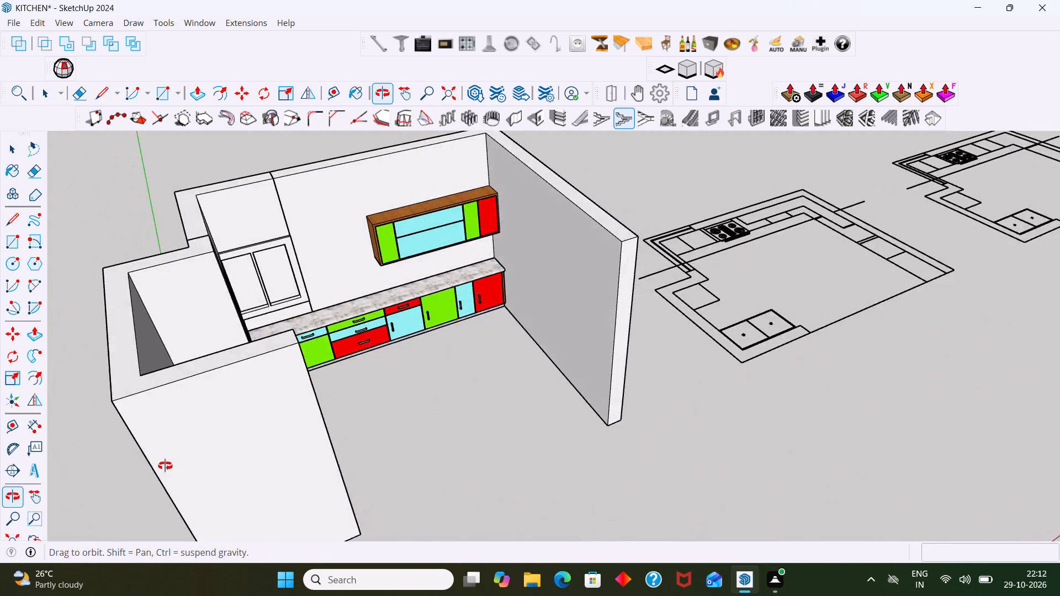
middle_click_drag(165, 466, 120, 464)
scroll(263, 365, "down", 5)
middle_click_drag(292, 374, 808, 284)
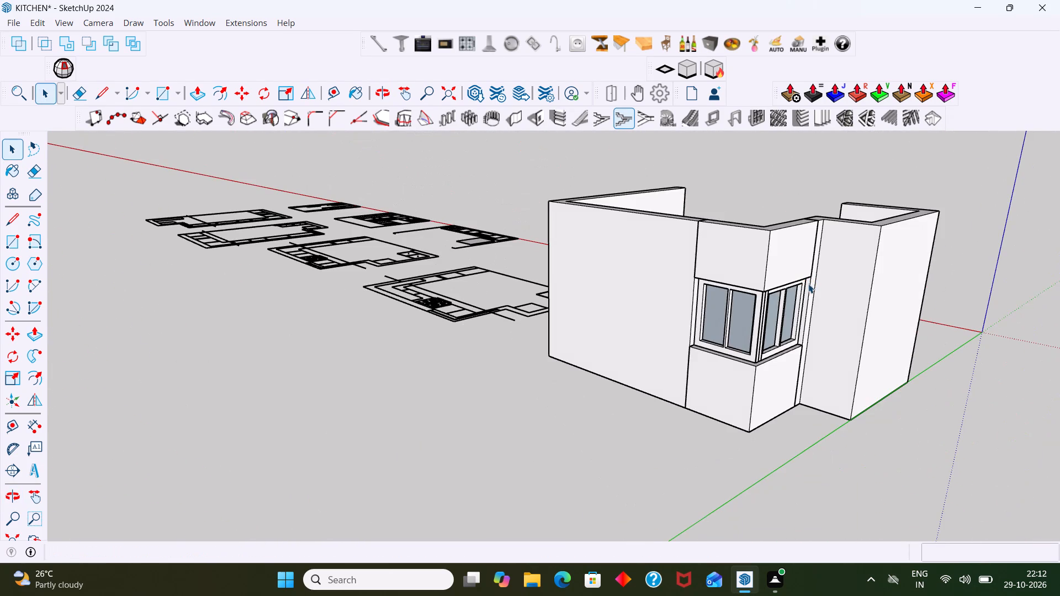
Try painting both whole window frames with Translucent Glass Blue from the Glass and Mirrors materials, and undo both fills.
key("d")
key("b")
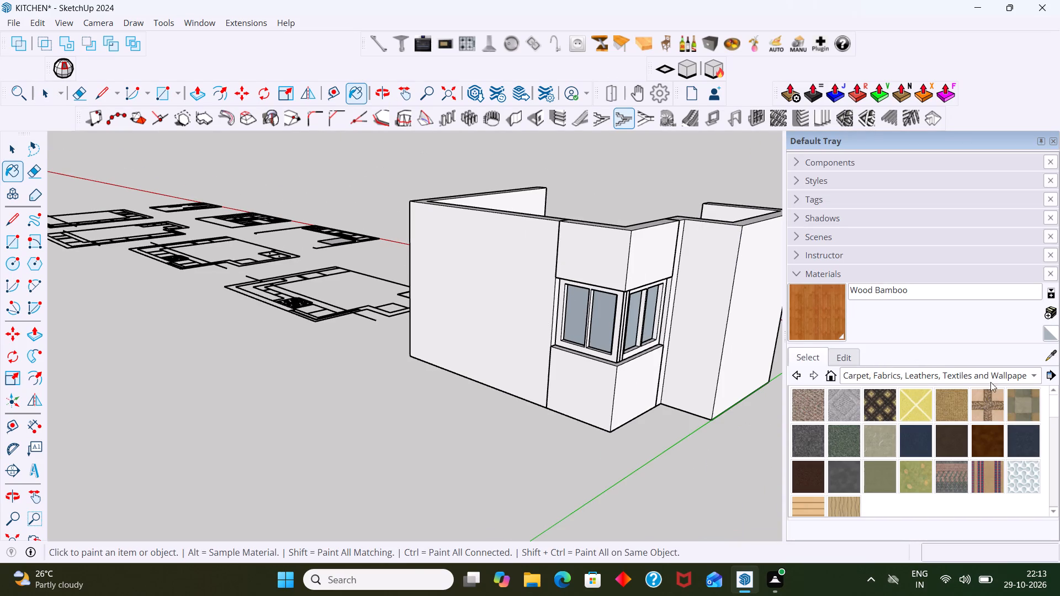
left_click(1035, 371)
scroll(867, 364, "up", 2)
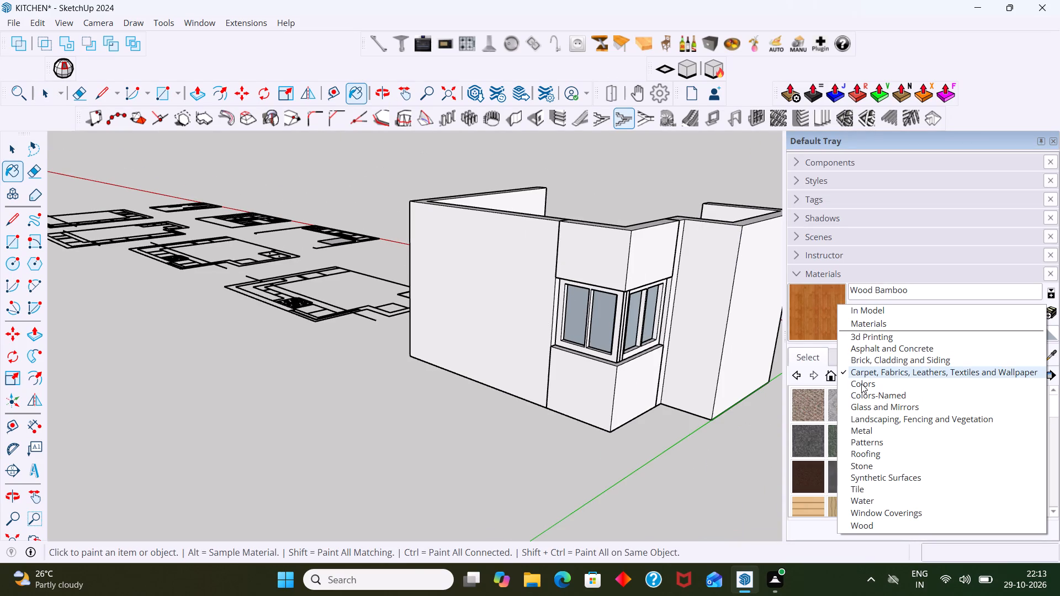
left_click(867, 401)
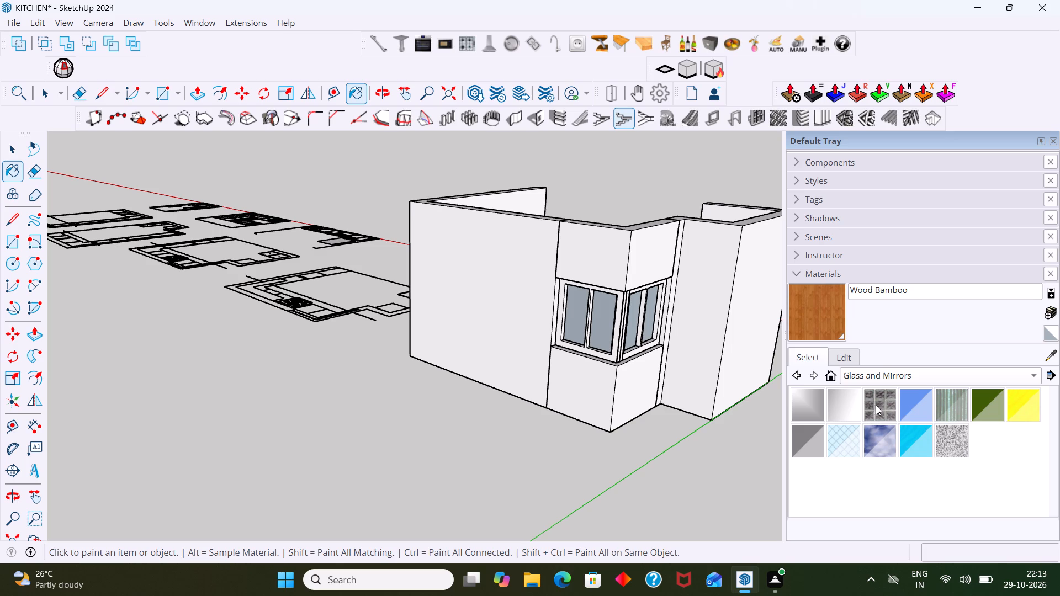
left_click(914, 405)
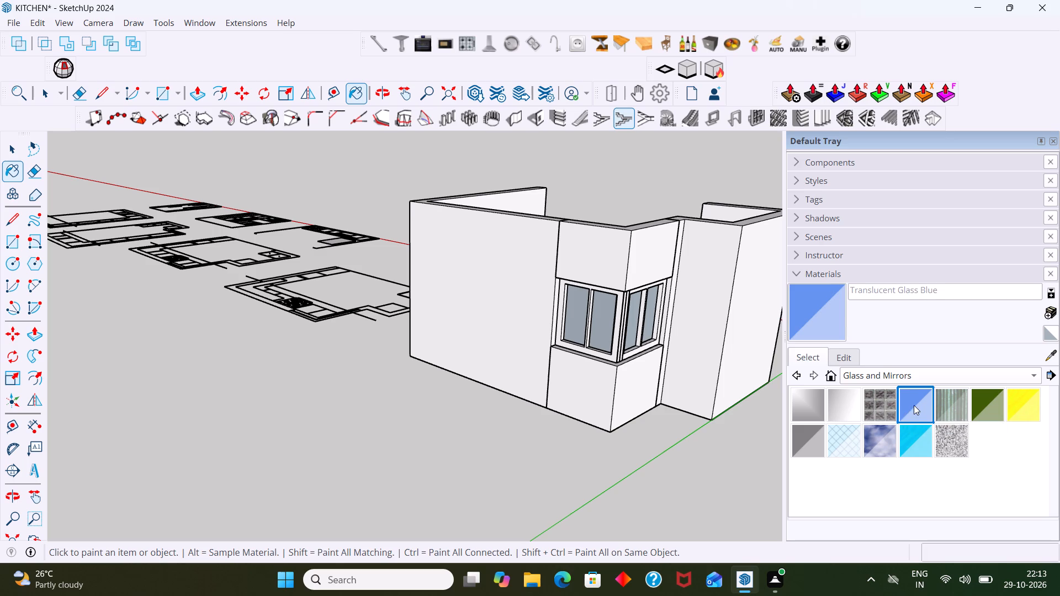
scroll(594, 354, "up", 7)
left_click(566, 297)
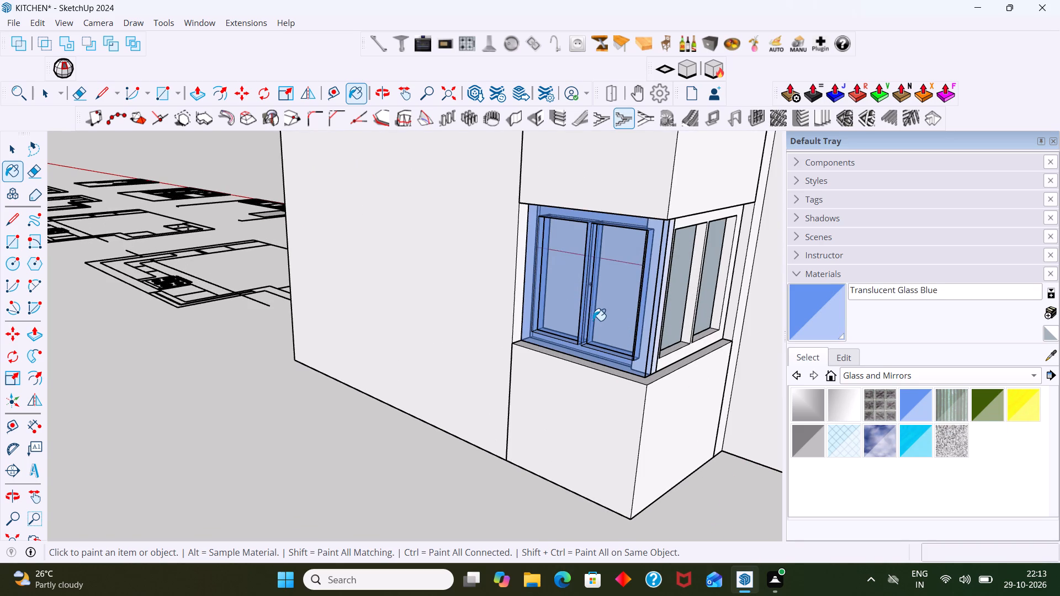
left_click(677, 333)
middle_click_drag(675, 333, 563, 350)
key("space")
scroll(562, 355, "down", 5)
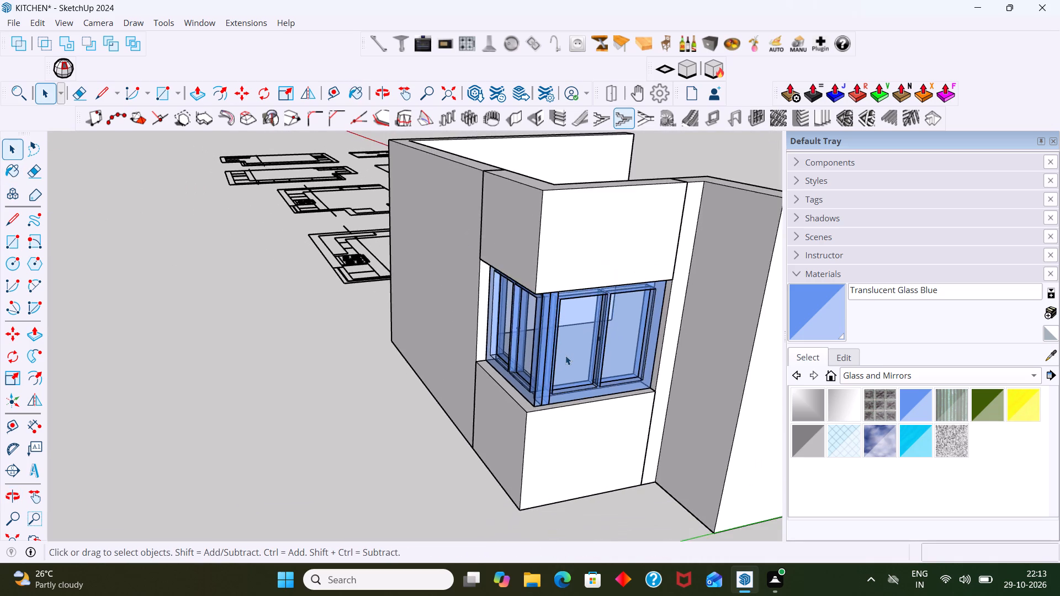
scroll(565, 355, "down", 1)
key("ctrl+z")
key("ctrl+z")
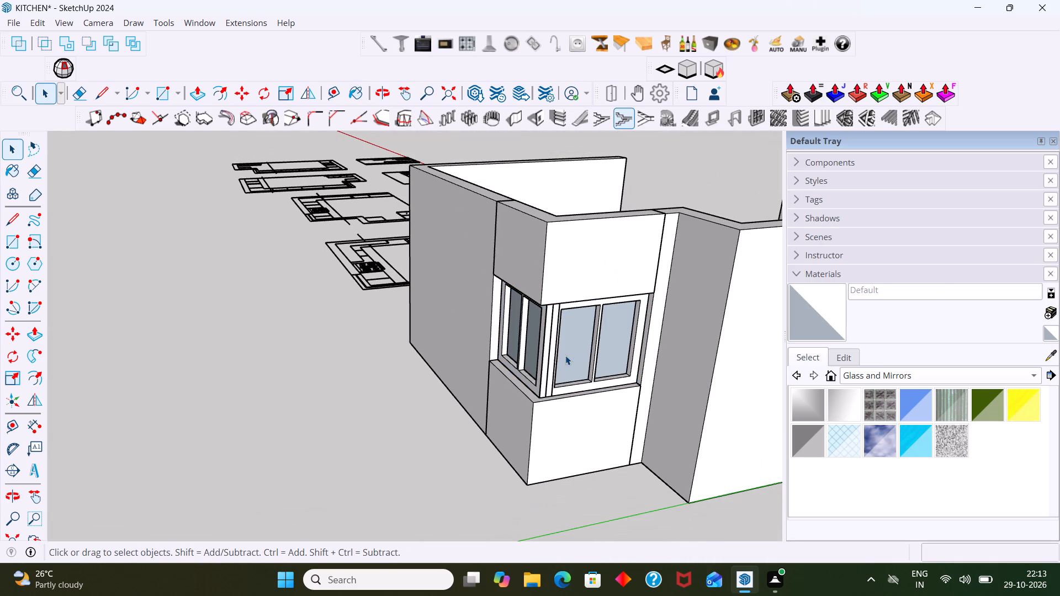
Open the first corner window frame for editing and paint its glass panes with Translucent Glass Blue.
middle_click_drag(565, 355, 618, 338)
scroll(540, 343, "up", 10)
triple_click(560, 337)
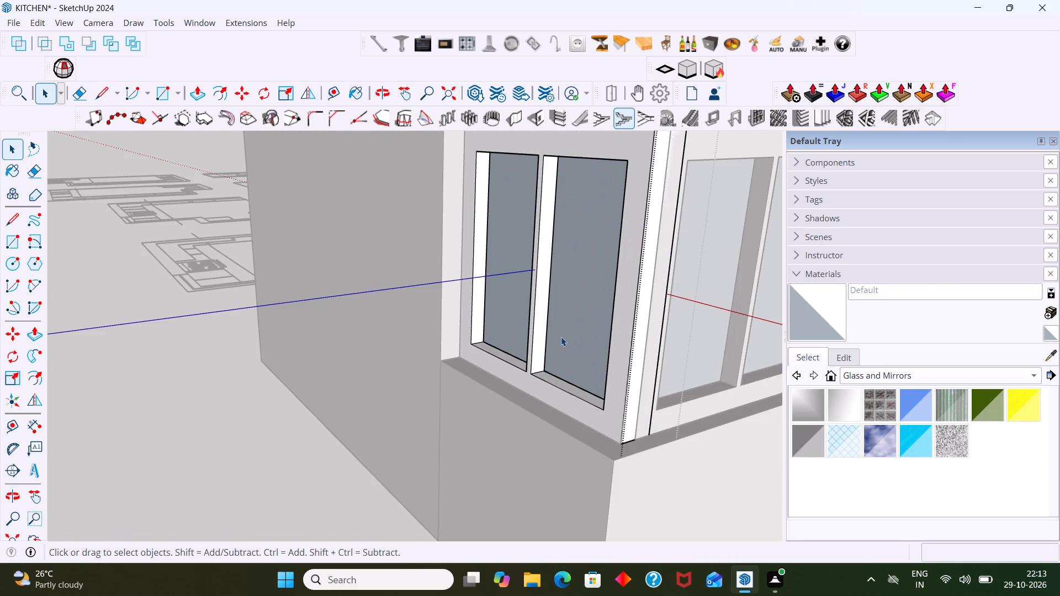
scroll(566, 336, "up", 2)
scroll(566, 336, "down", 1)
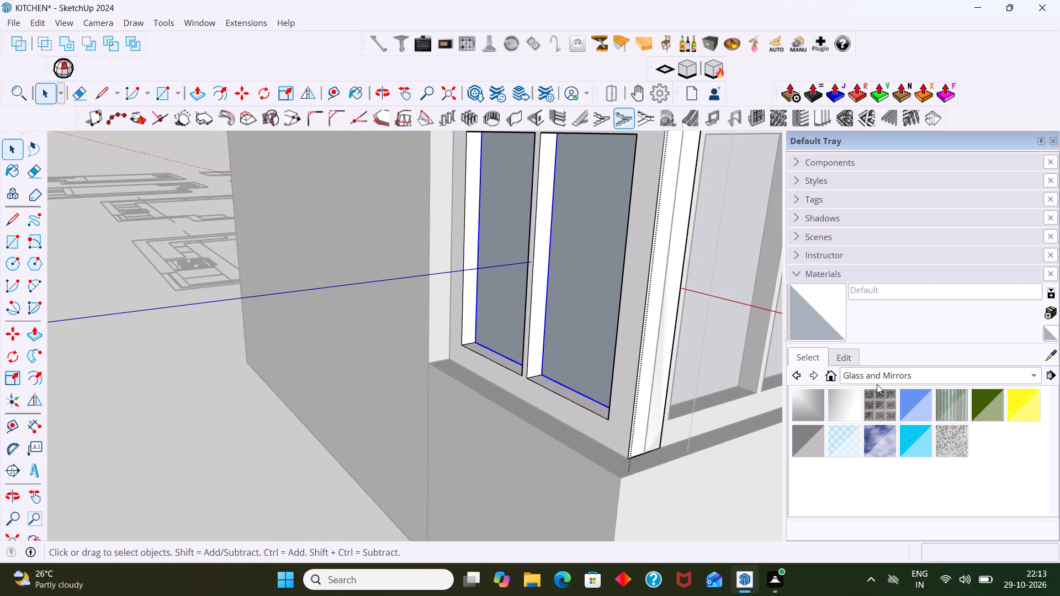
left_click(907, 407)
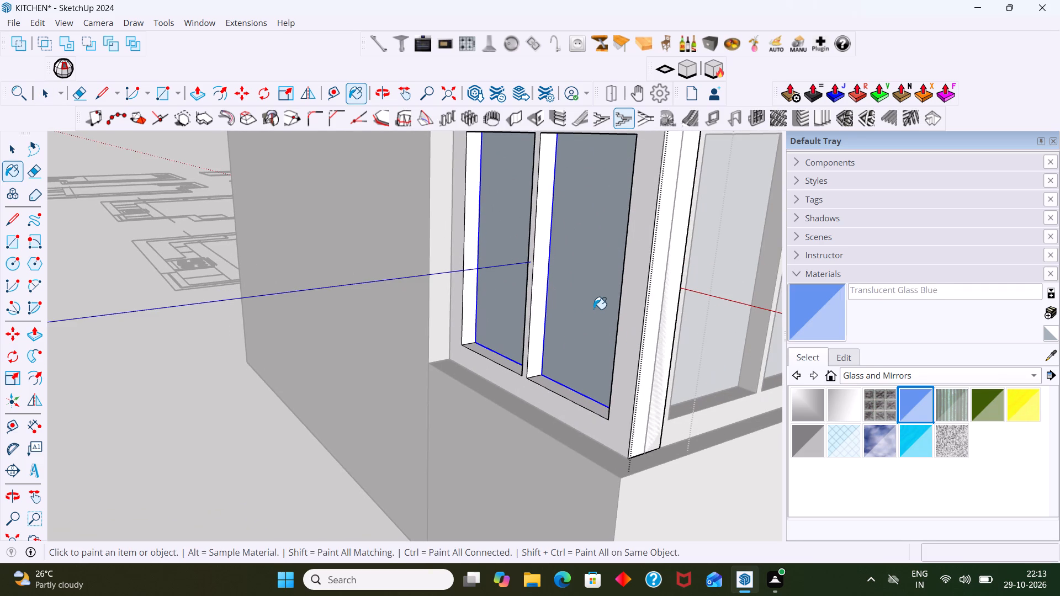
left_click(593, 309)
scroll(592, 309, "down", 4)
middle_click_drag(669, 307, 625, 307)
left_click(624, 307)
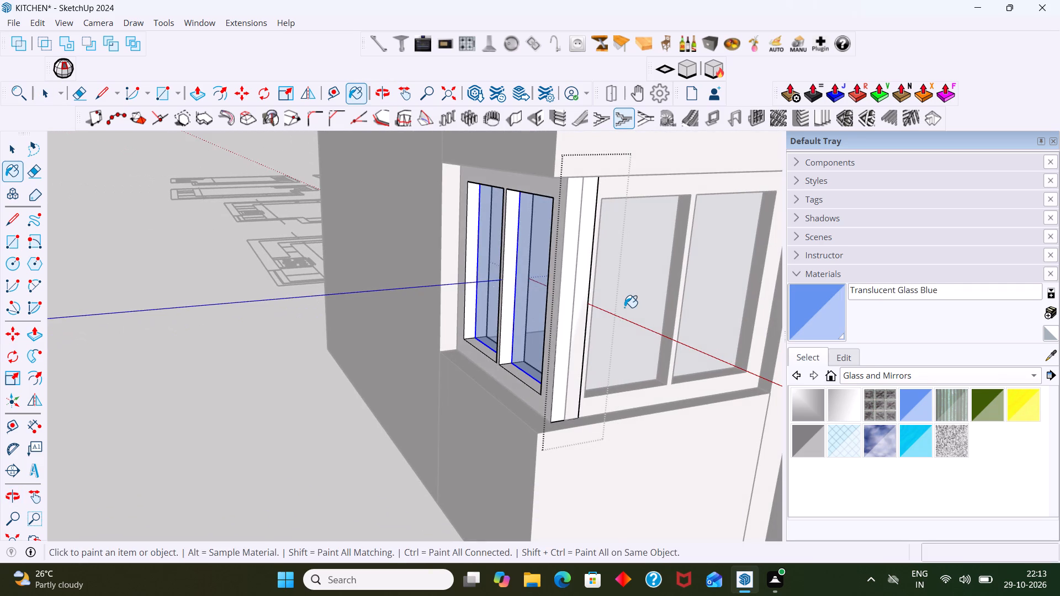
key("space")
left_click(614, 486)
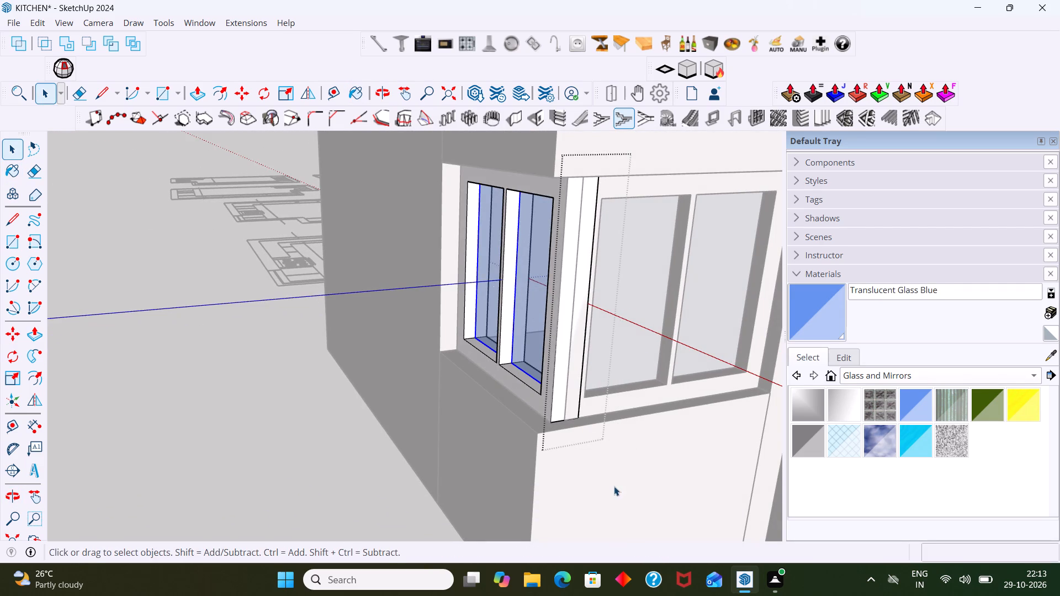
Open the second corner window frame for editing, paint its glass panes with Translucent Glass Blue, and leave the group.
double_click(607, 367)
left_click(607, 367)
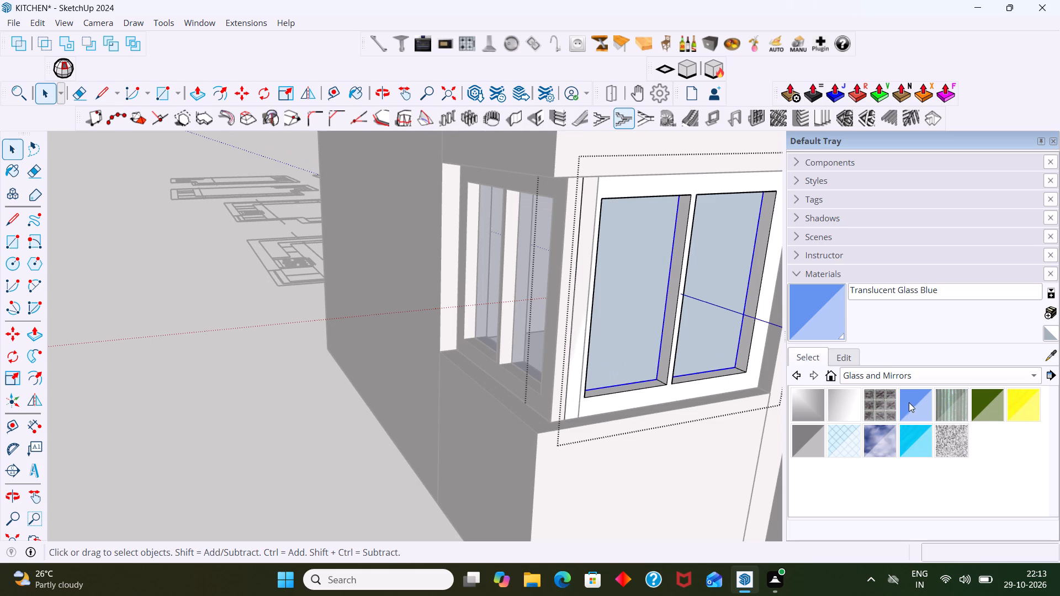
left_click(909, 402)
left_click(639, 331)
scroll(639, 331, "down", 3)
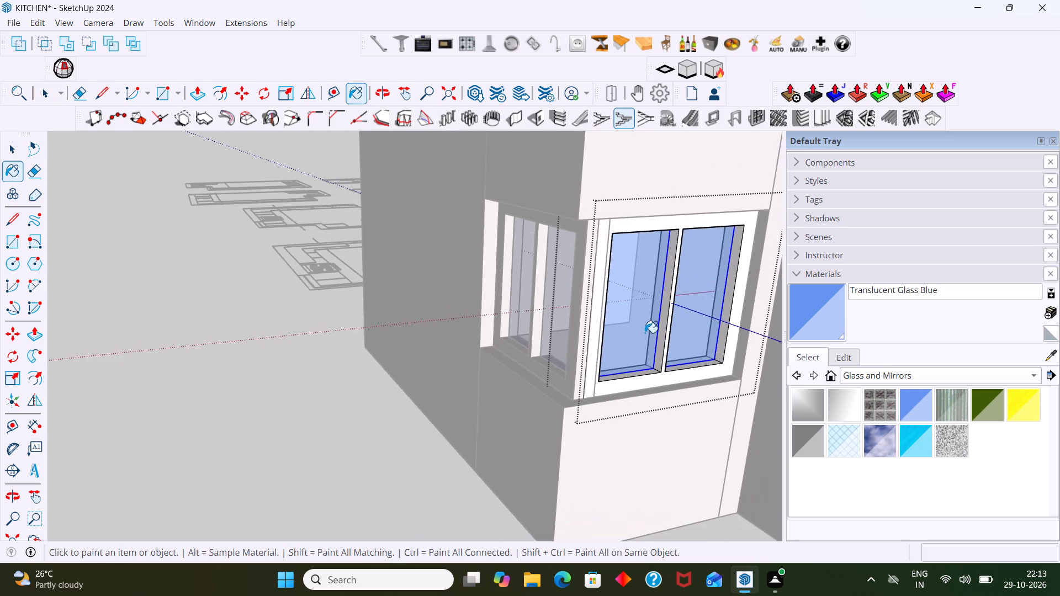
scroll(645, 333, "down", 2)
middle_click_drag(600, 337, 565, 342)
key("space")
scroll(639, 400, "down", 2)
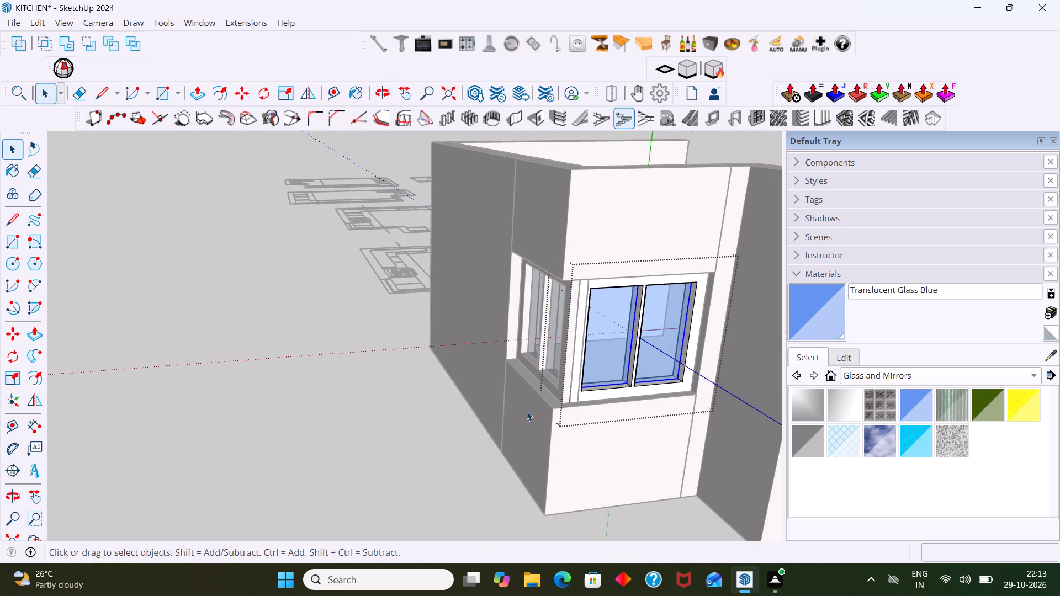
left_click(384, 433)
Examine the glazed corner windows from outside and inside the kitchen, together with the base and wall cabinets.
middle_click_drag(555, 363, 748, 376)
scroll(679, 366, "up", 5)
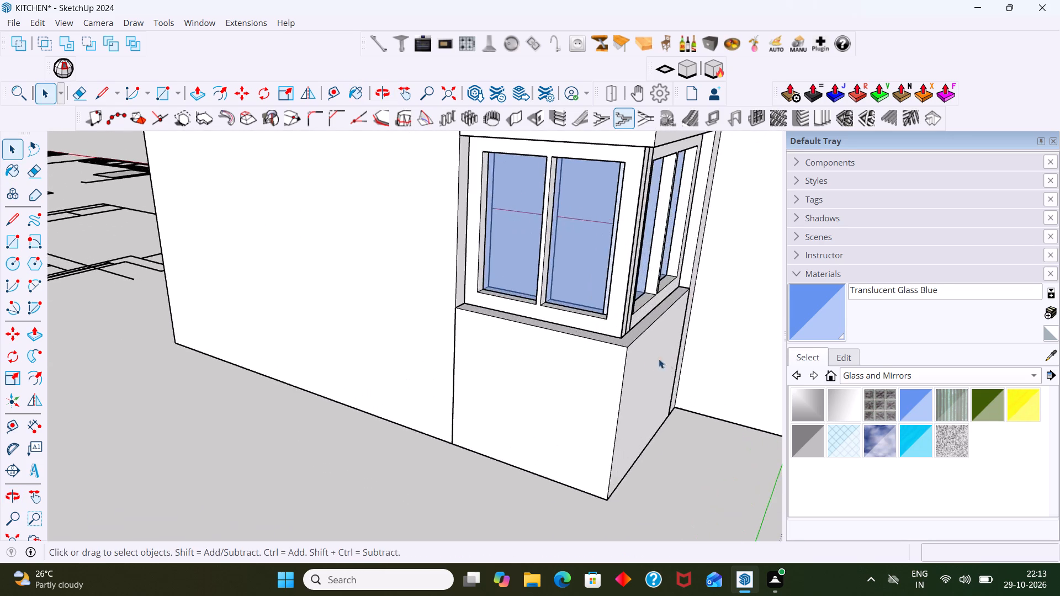
middle_click_drag(643, 366, 107, 462)
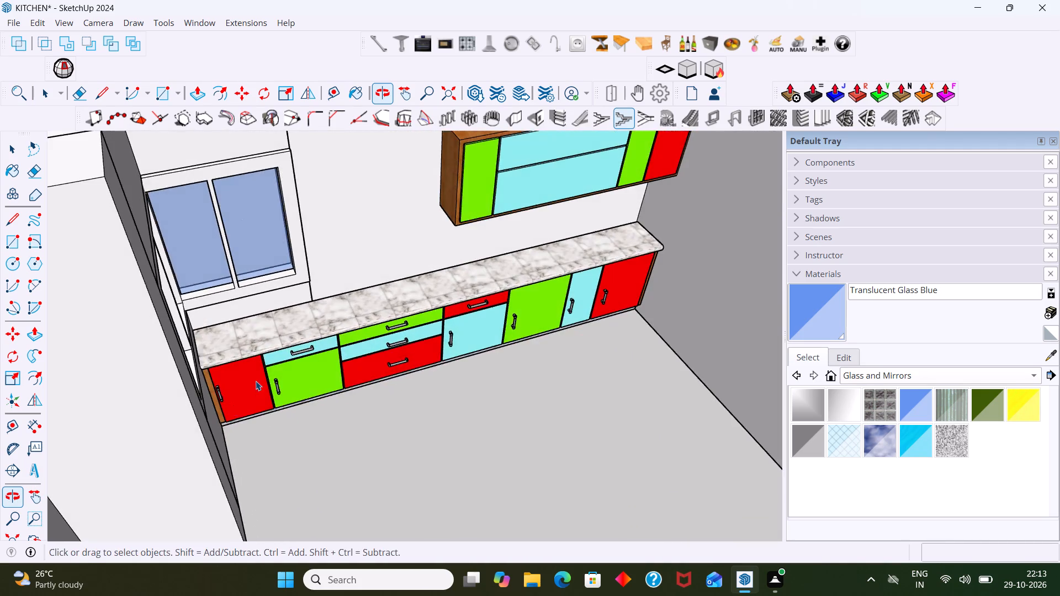
scroll(257, 372, "up", 3)
middle_click_drag(269, 354, 53, 399)
scroll(176, 333, "up", 1)
scroll(176, 332, "down", 7)
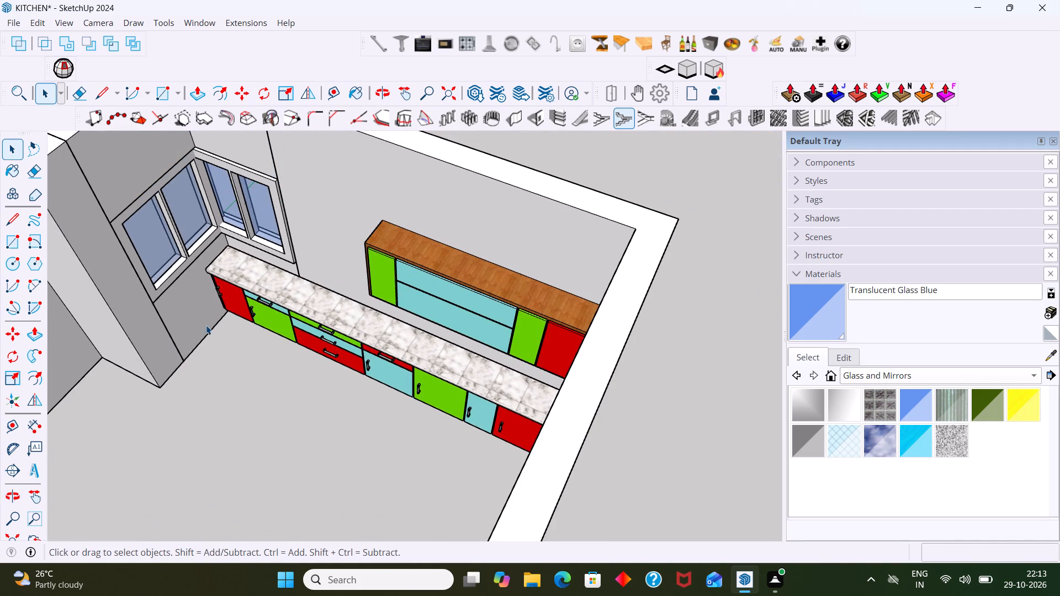
middle_click(216, 218)
scroll(210, 199, "up", 10)
middle_click_drag(206, 192, 210, 144)
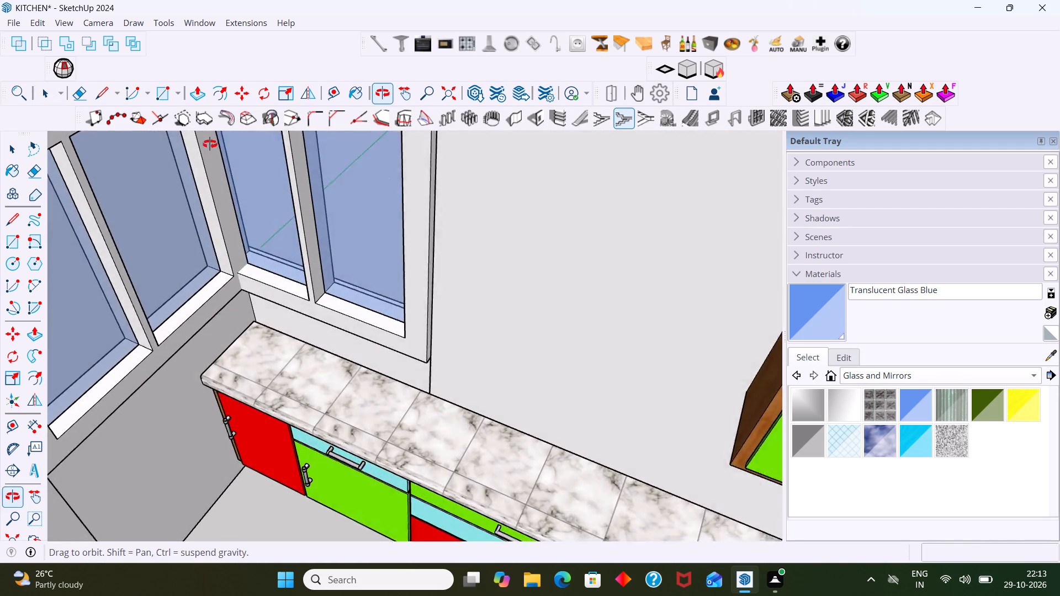
middle_click_drag(210, 144, 216, 134)
scroll(221, 166, "down", 7)
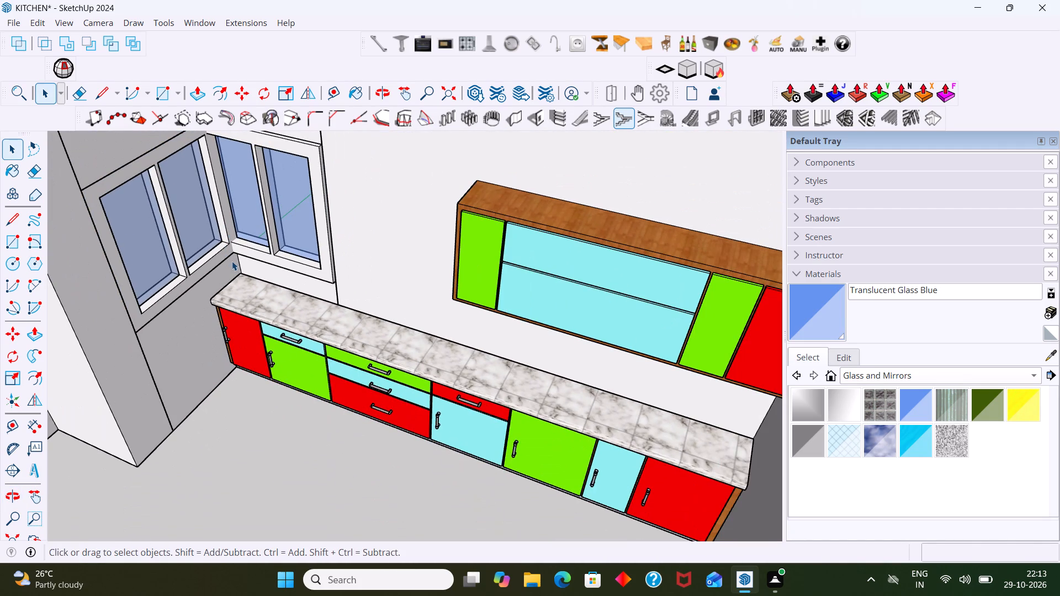
scroll(264, 227, "up", 3)
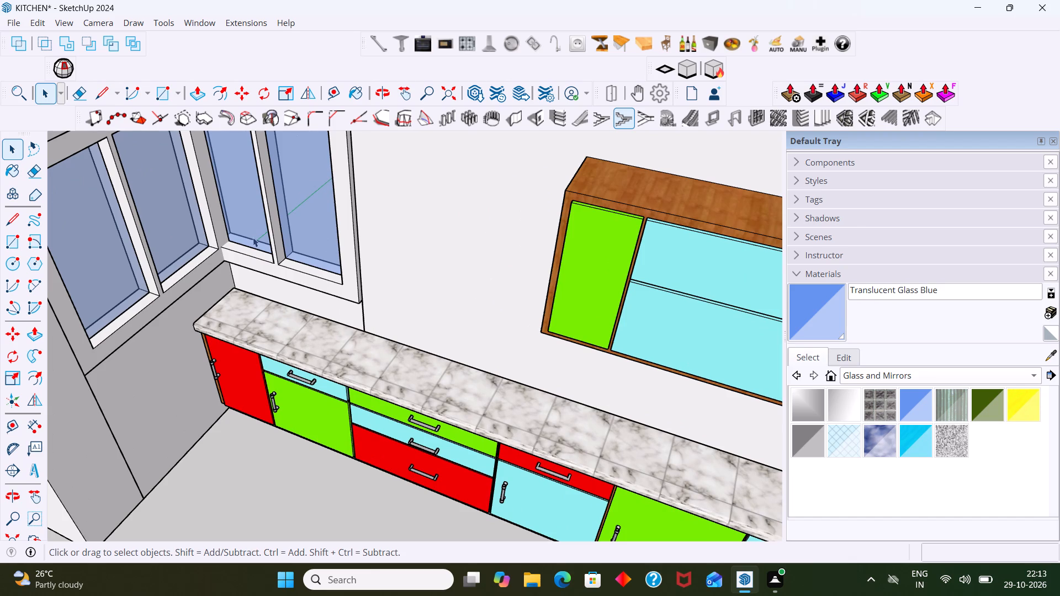
scroll(230, 267, "down", 5)
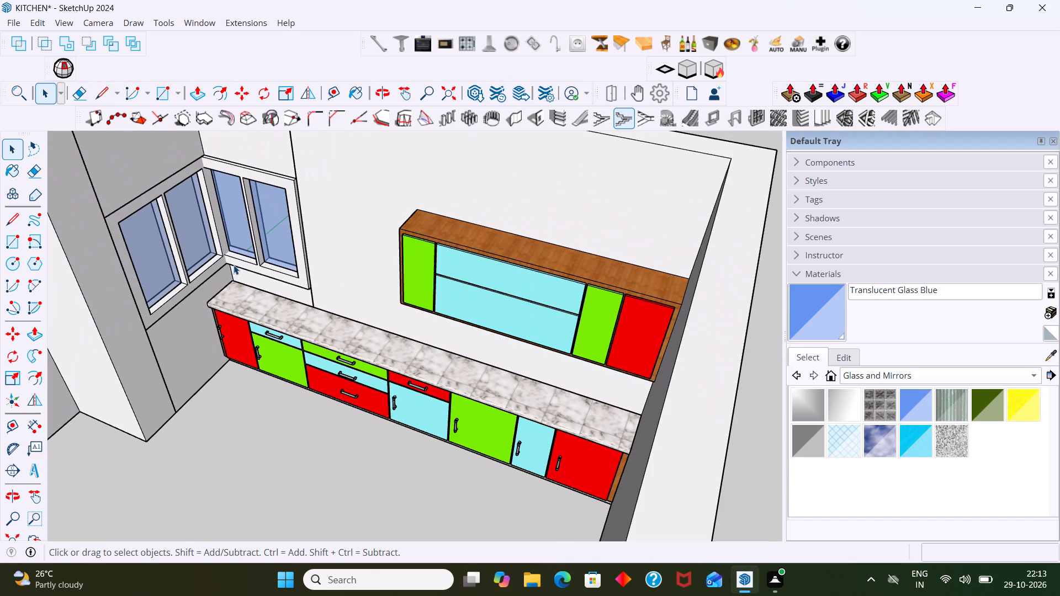
middle_click_drag(234, 265, 350, 157)
scroll(197, 246, "up", 6)
scroll(199, 277, "down", 1)
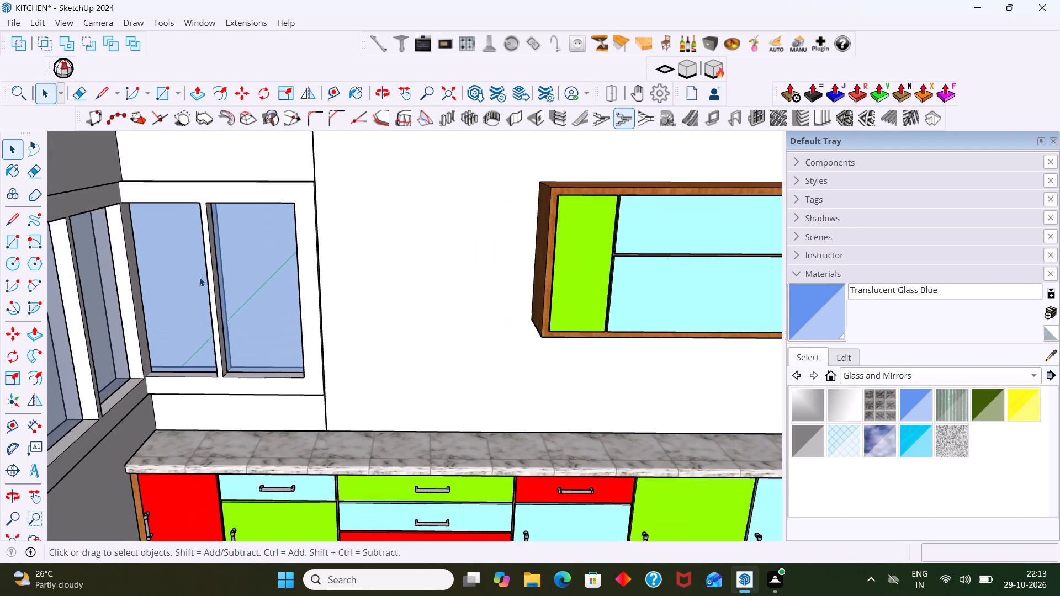
scroll(199, 277, "down", 5)
middle_click_drag(241, 328, 101, 343)
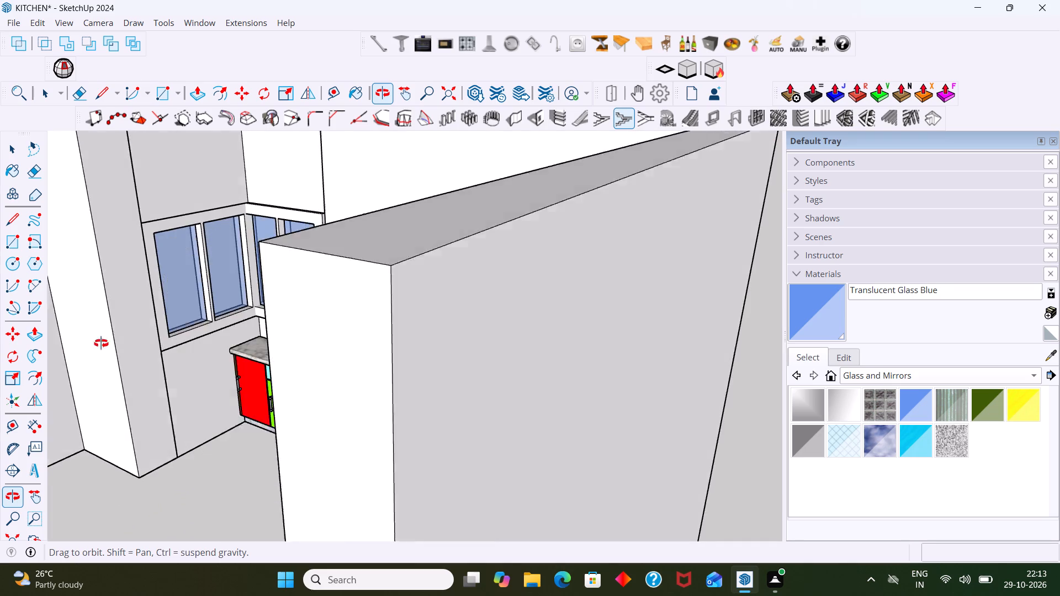
middle_click_drag(101, 343, 127, 339)
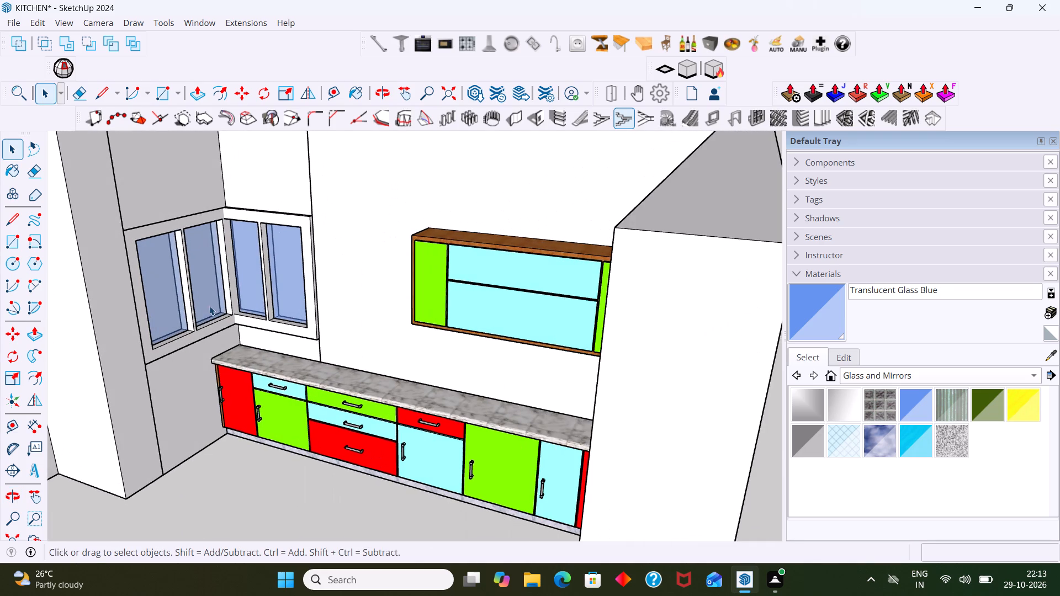
scroll(211, 301, "up", 1)
scroll(213, 297, "down", 2)
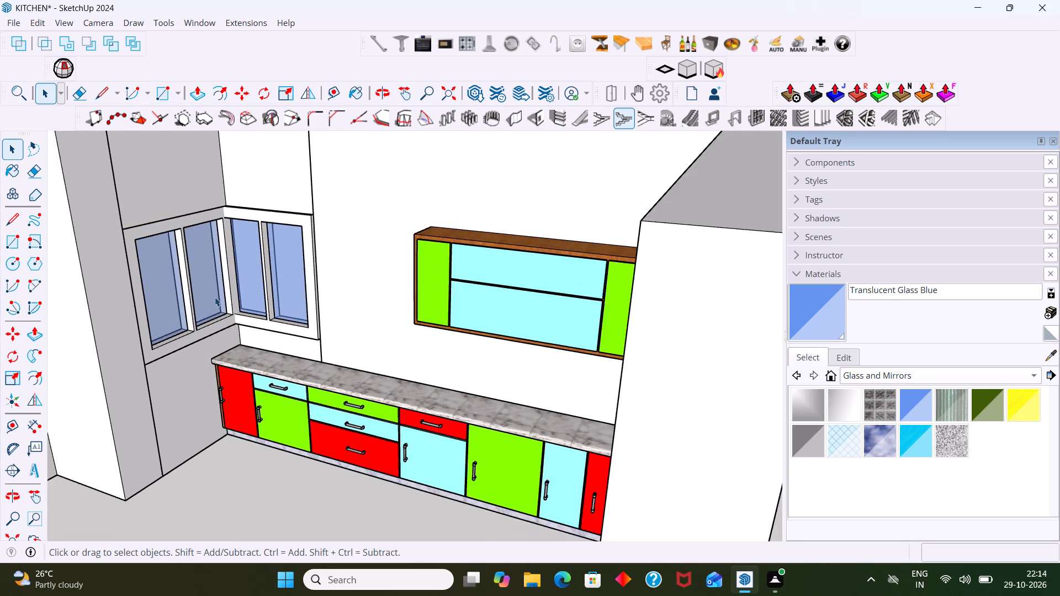
scroll(215, 297, "down", 7)
middle_click_drag(243, 308, 317, 318)
scroll(192, 374, "up", 8)
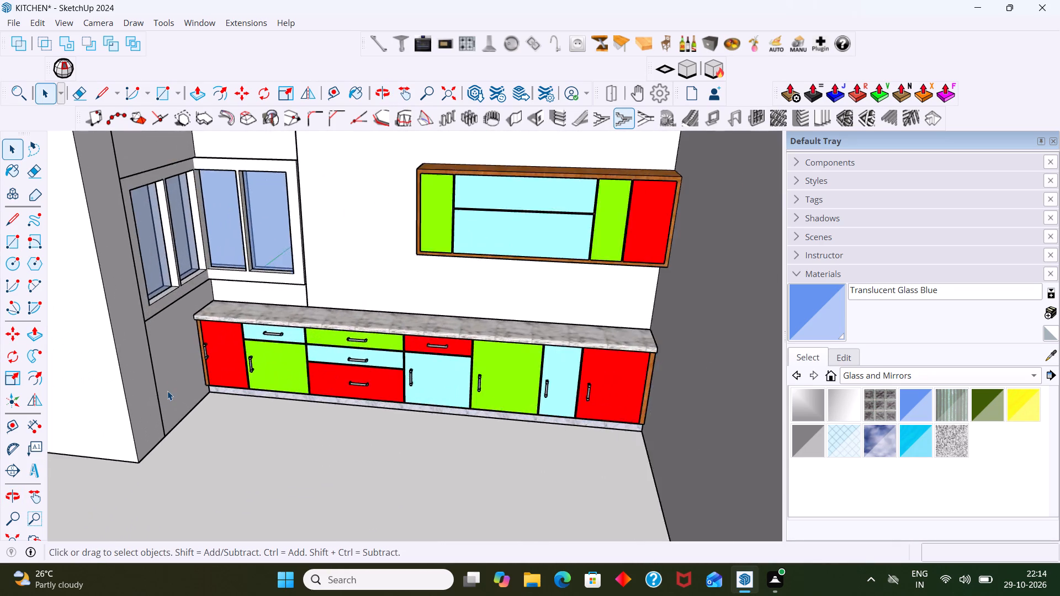
scroll(167, 391, "up", 5)
scroll(196, 398, "down", 5)
scroll(275, 393, "down", 6)
scroll(372, 295, "up", 3)
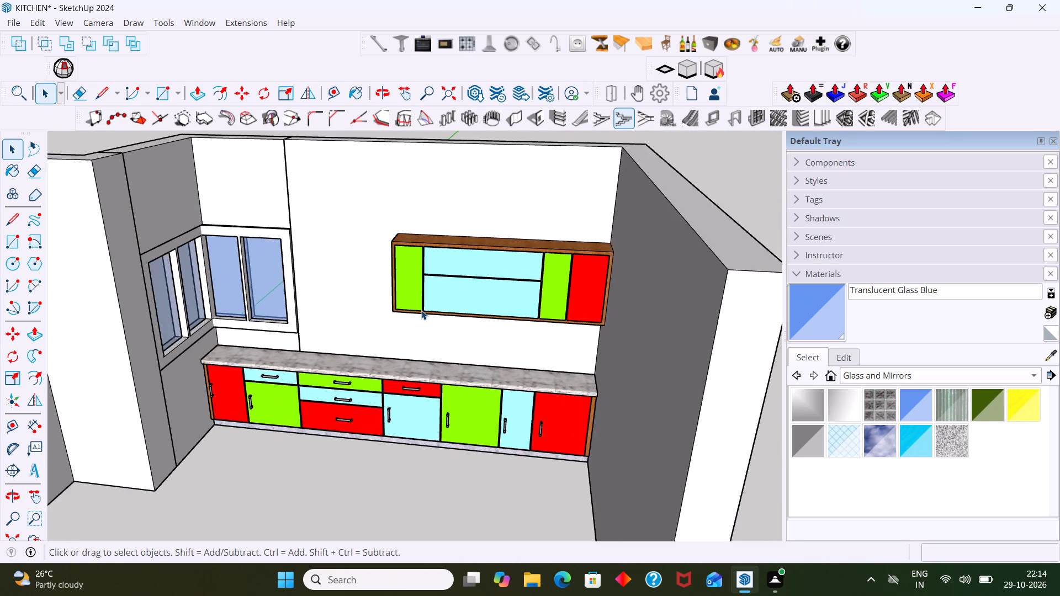
scroll(421, 310, "up", 2)
middle_click_drag(421, 310, 558, 296)
scroll(431, 267, "up", 3)
scroll(390, 275, "down", 2)
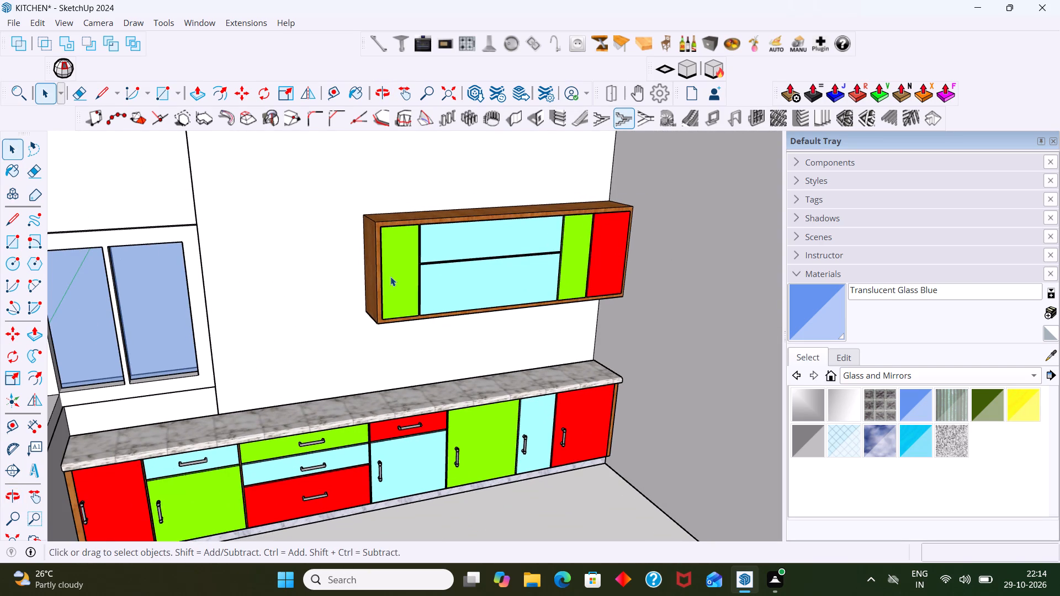
Place a horizontal bar handle near the middle of the wall cabinet's lower light-blue front.
scroll(390, 276, "down", 14)
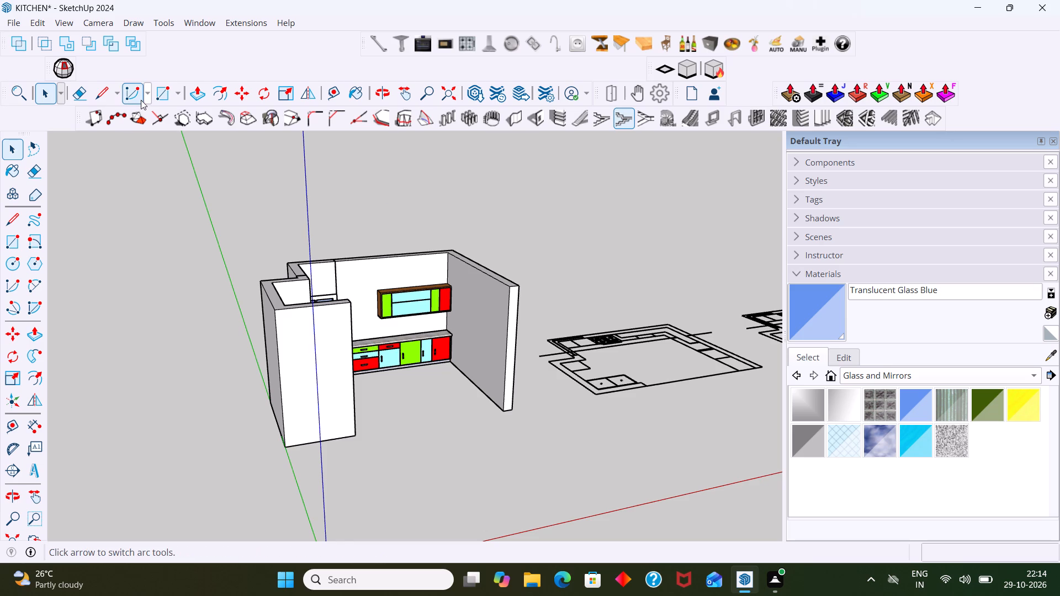
middle_click_drag(225, 193, 67, 220, "shift")
scroll(198, 312, "up", 4)
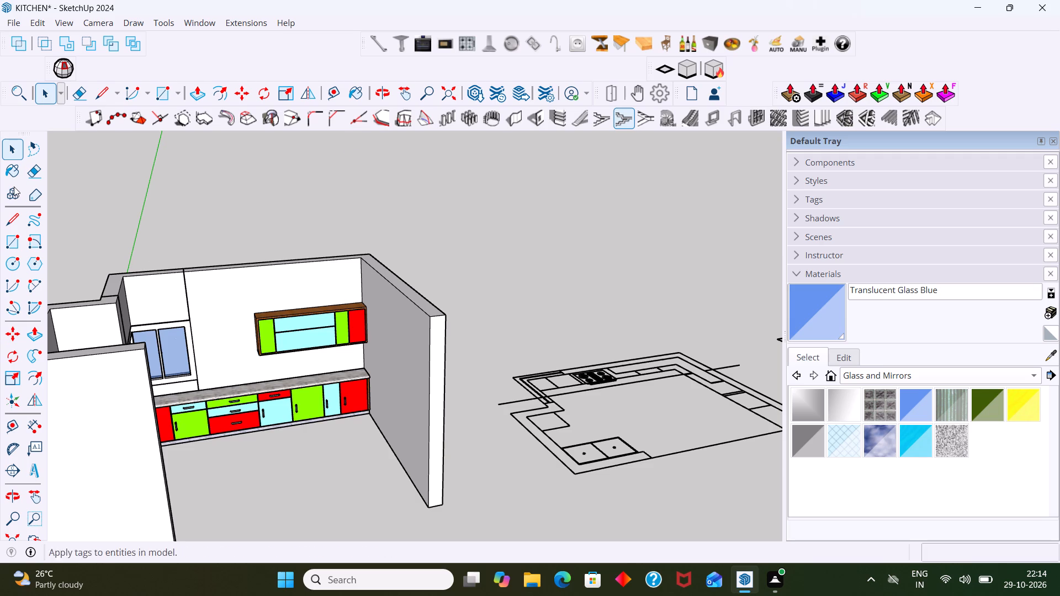
left_click(375, 46)
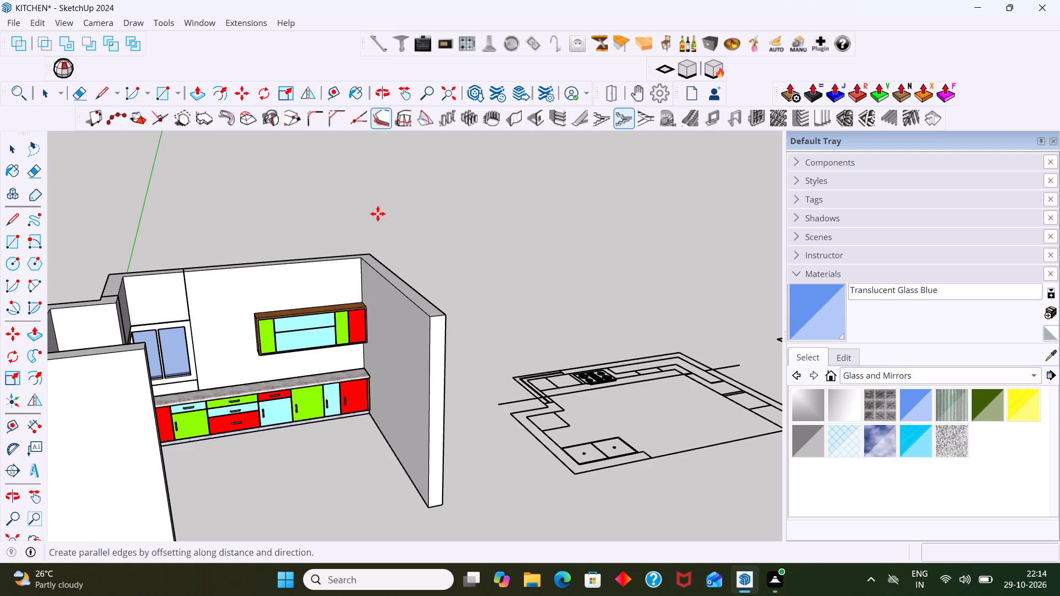
scroll(300, 288, "up", 6)
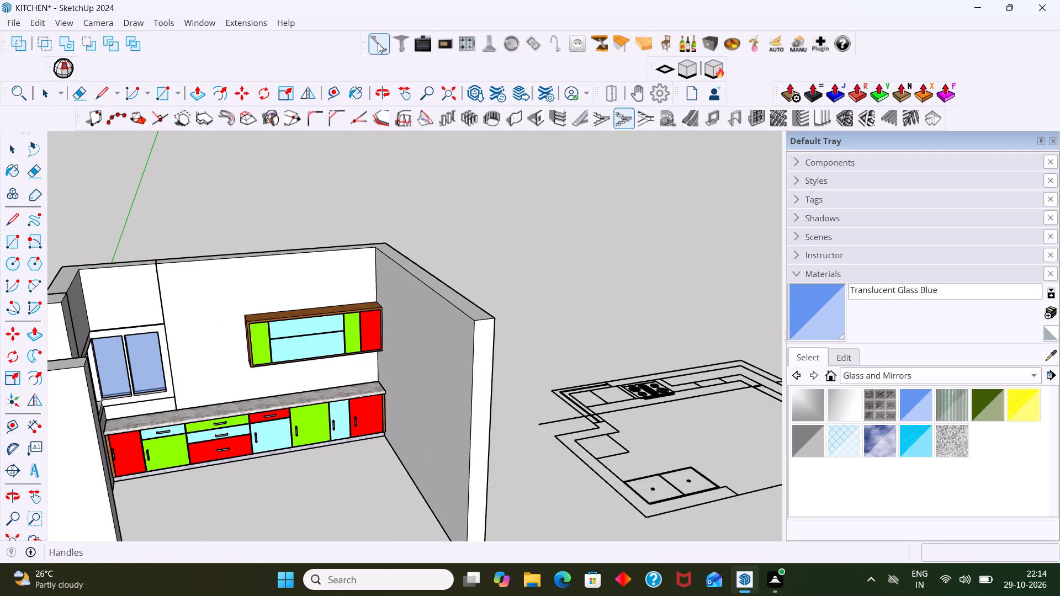
left_click(378, 42)
scroll(268, 379, "up", 9)
scroll(253, 307, "up", 4)
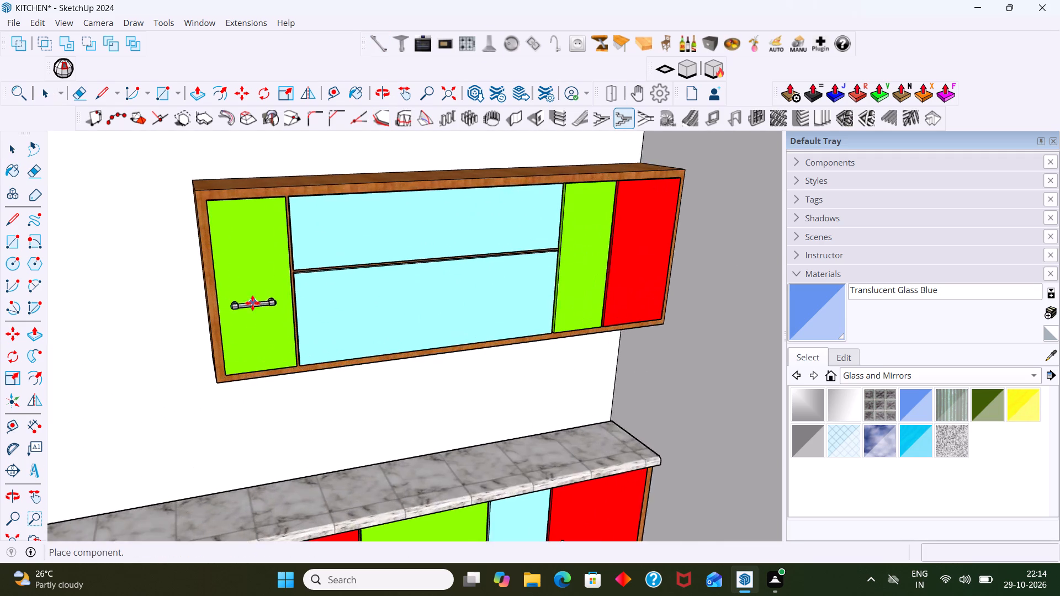
scroll(252, 303, "up", 2)
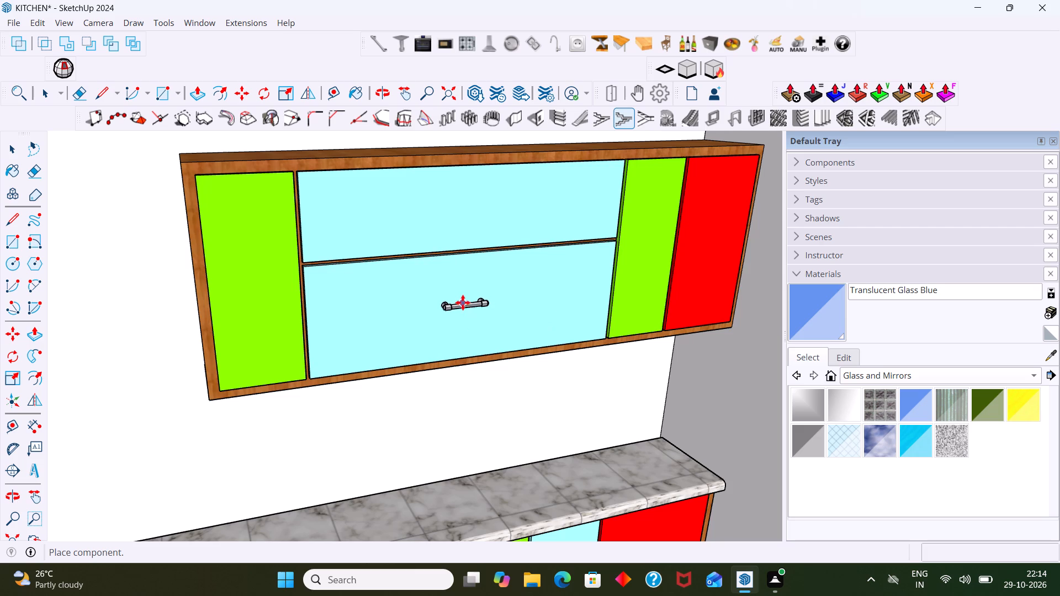
left_click(463, 302)
key("space")
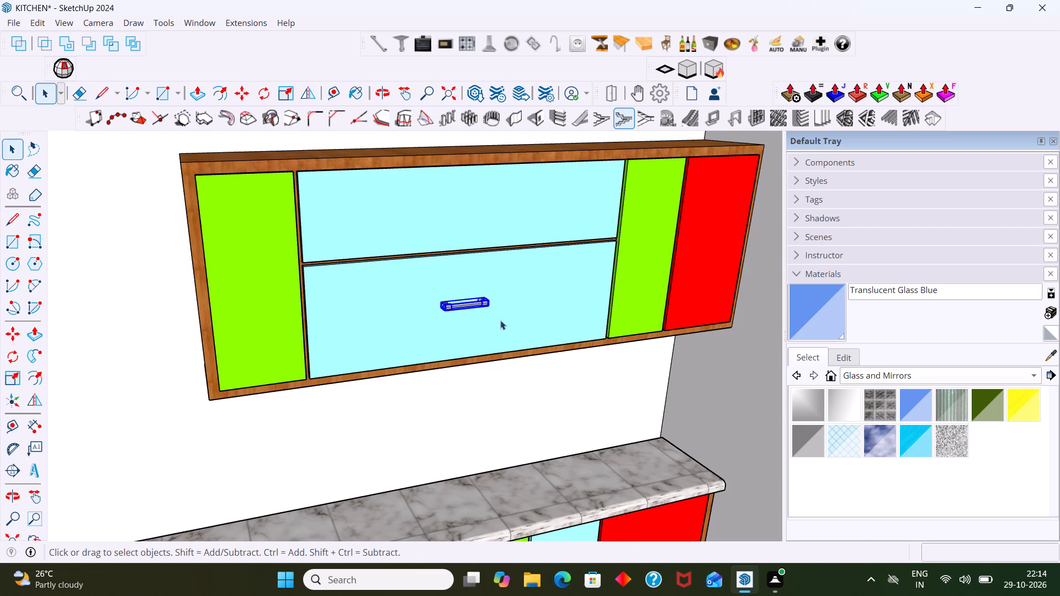
Copy the bar handle vertically about 307 mm from the lower light-blue front to the upper one on the wall cabinet.
scroll(562, 327, "down", 7)
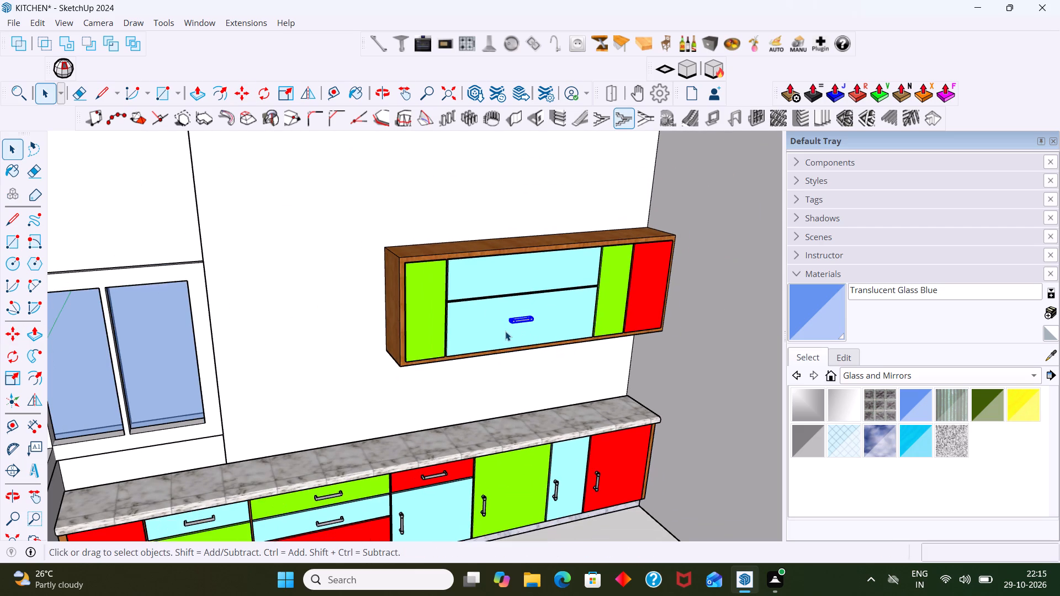
scroll(505, 330, "up", 2)
scroll(380, 339, "down", 8)
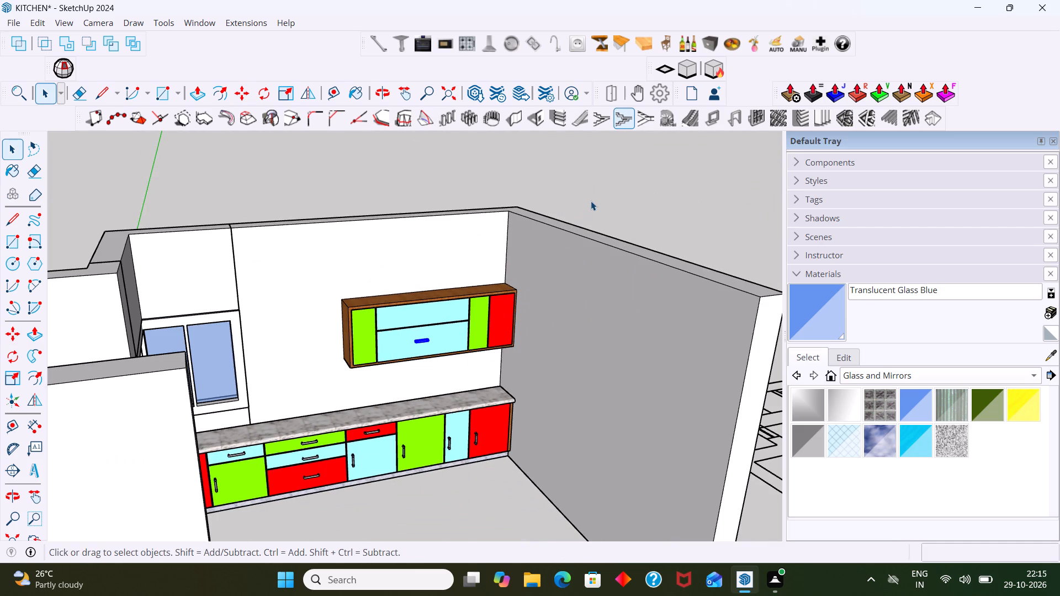
left_click(591, 201)
scroll(430, 326, "up", 11)
left_click(415, 358)
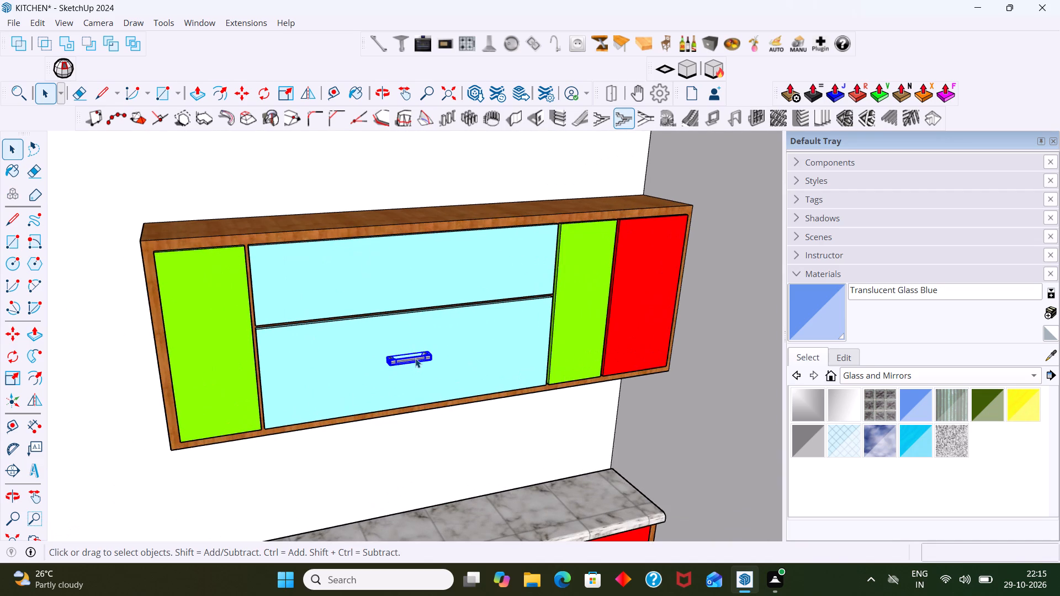
scroll(415, 361, "up", 7)
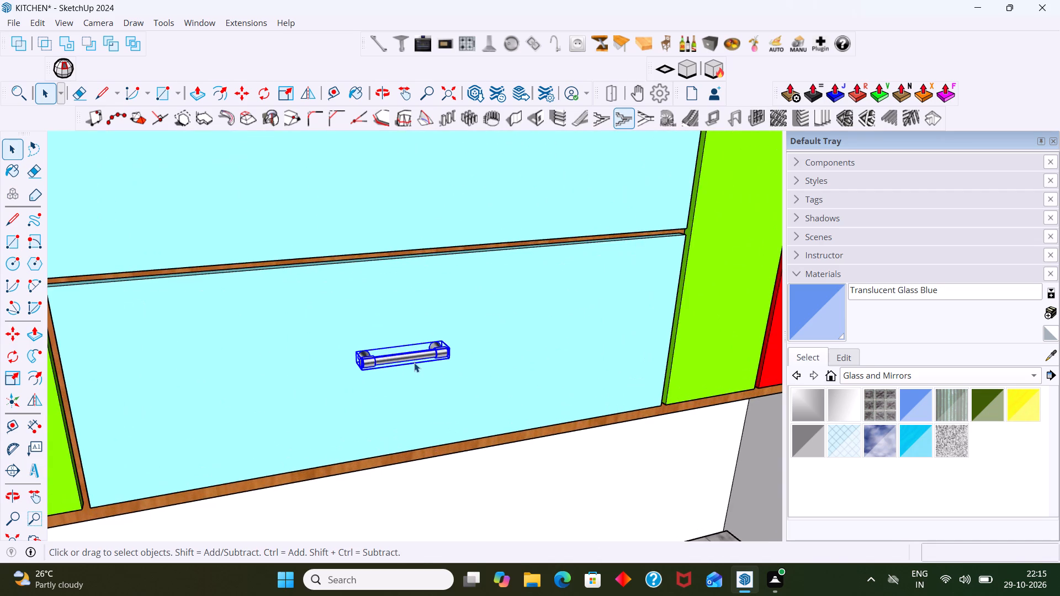
key("m")
left_click(414, 363)
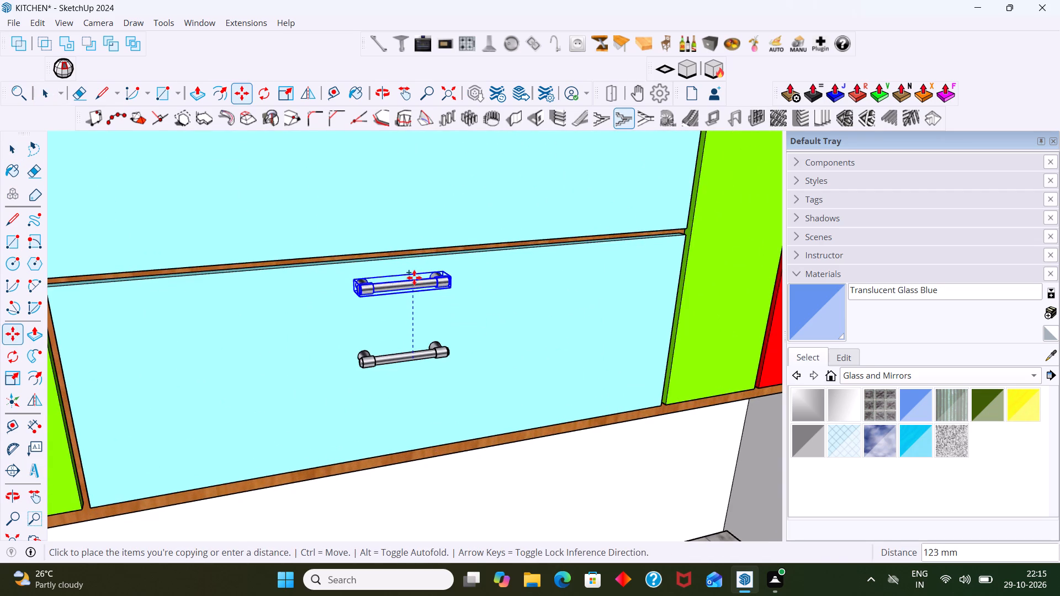
key("Up")
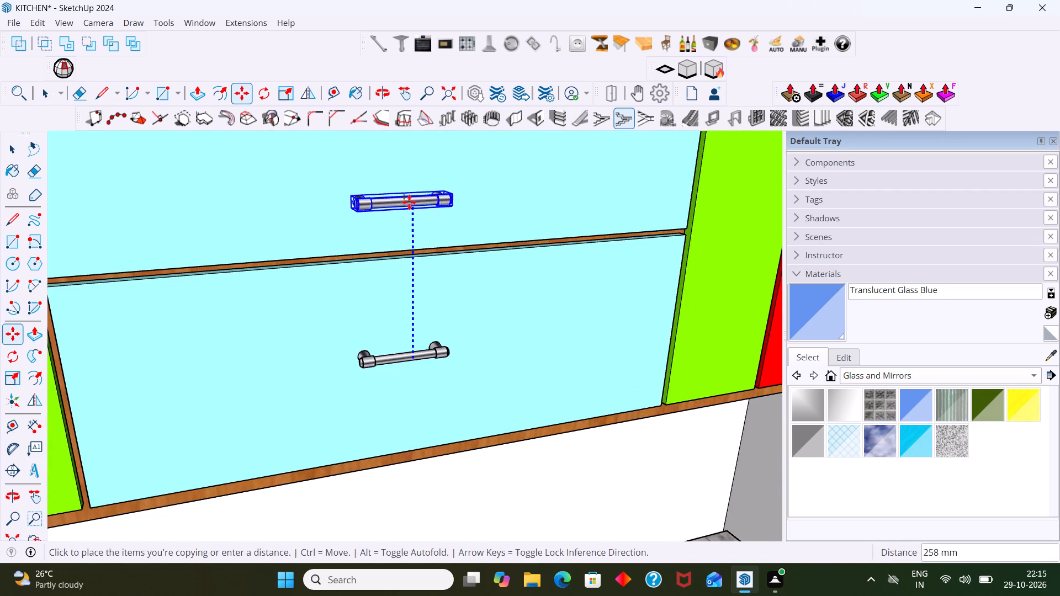
scroll(409, 202, "down", 7)
middle_click_drag(402, 200, 407, 348, "shift")
scroll(407, 345, "up", 3)
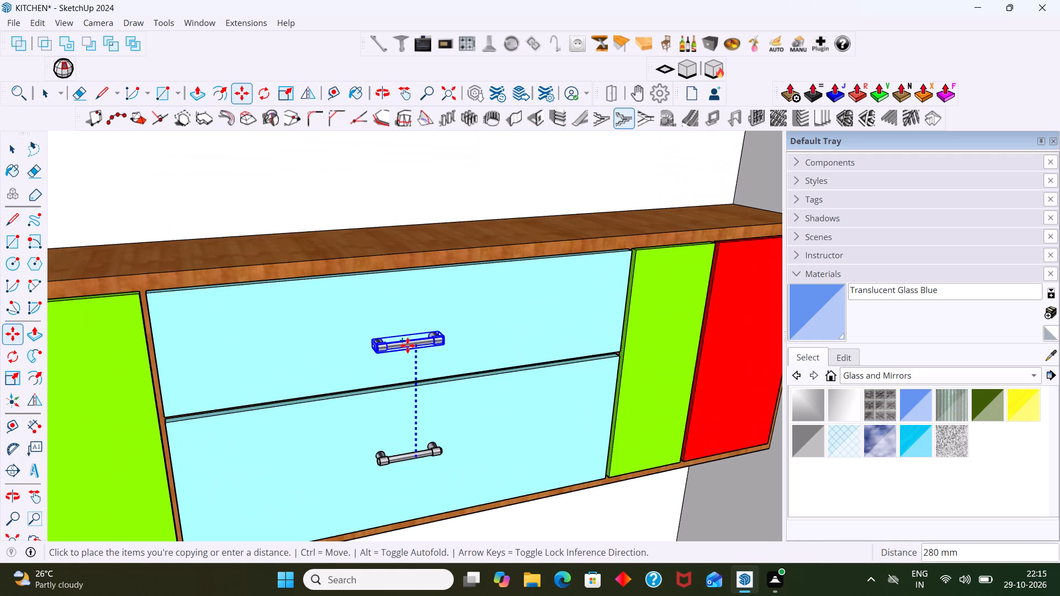
left_click(414, 333)
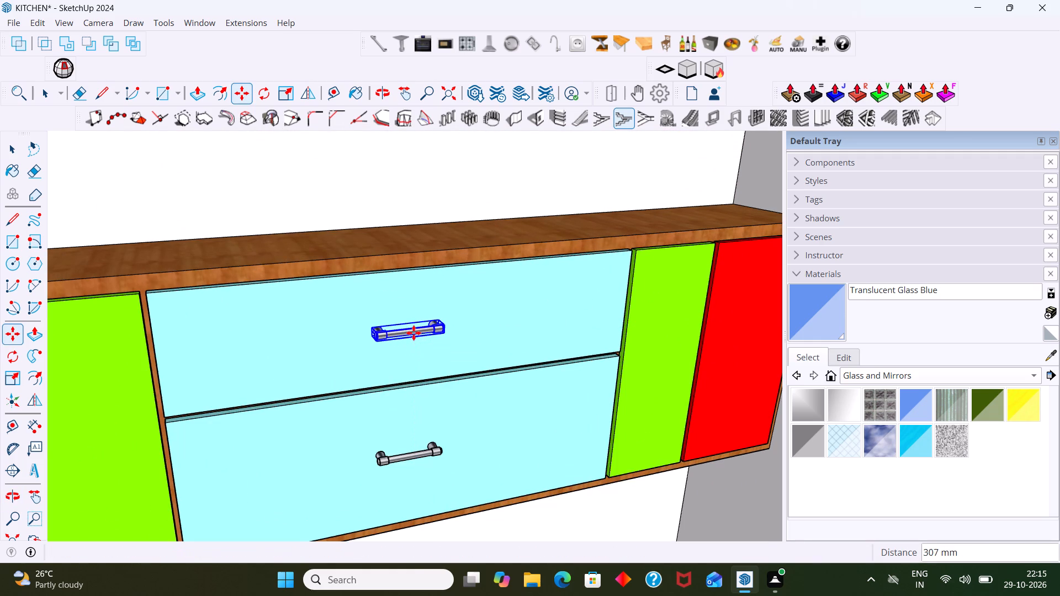
key("space")
scroll(460, 303, "down", 17)
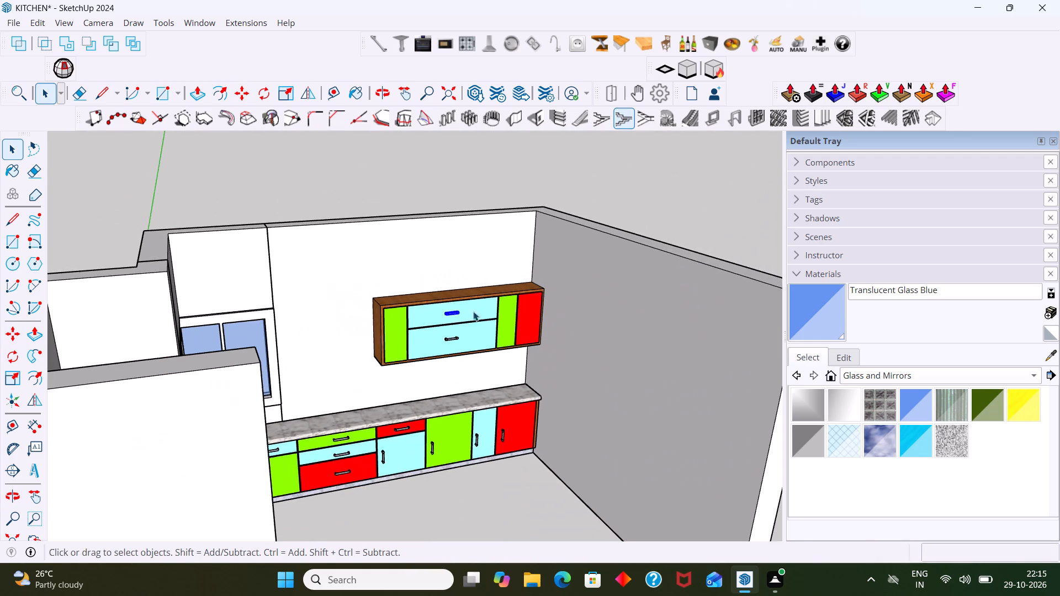
left_click(633, 205)
Examine the handles on the wall and base cabinets from close up and from farther out in the kitchen.
scroll(479, 306, "up", 6)
middle_click_drag(478, 306, 459, 306)
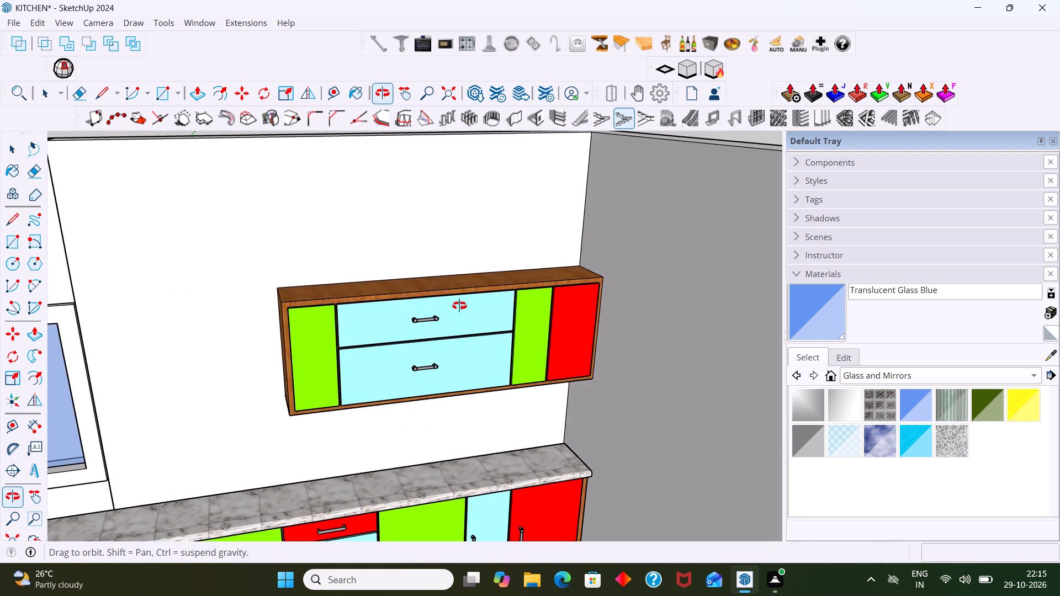
middle_click_drag(459, 306, 459, 306)
middle_click_drag(460, 304, 300, 296, "shift")
scroll(299, 301, "down", 8)
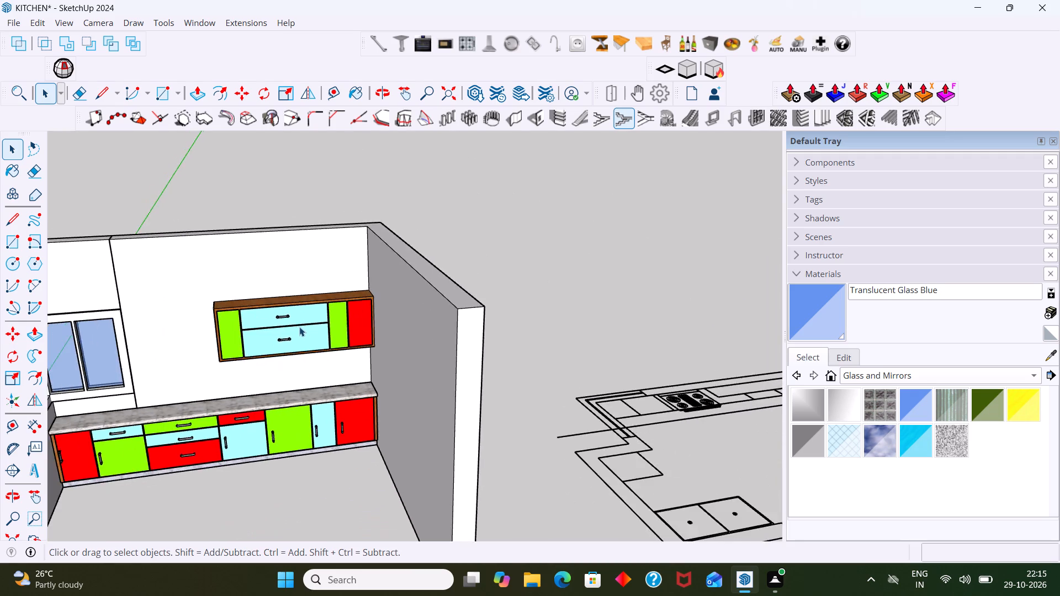
scroll(295, 329, "down", 4)
middle_click_drag(292, 332, 271, 302)
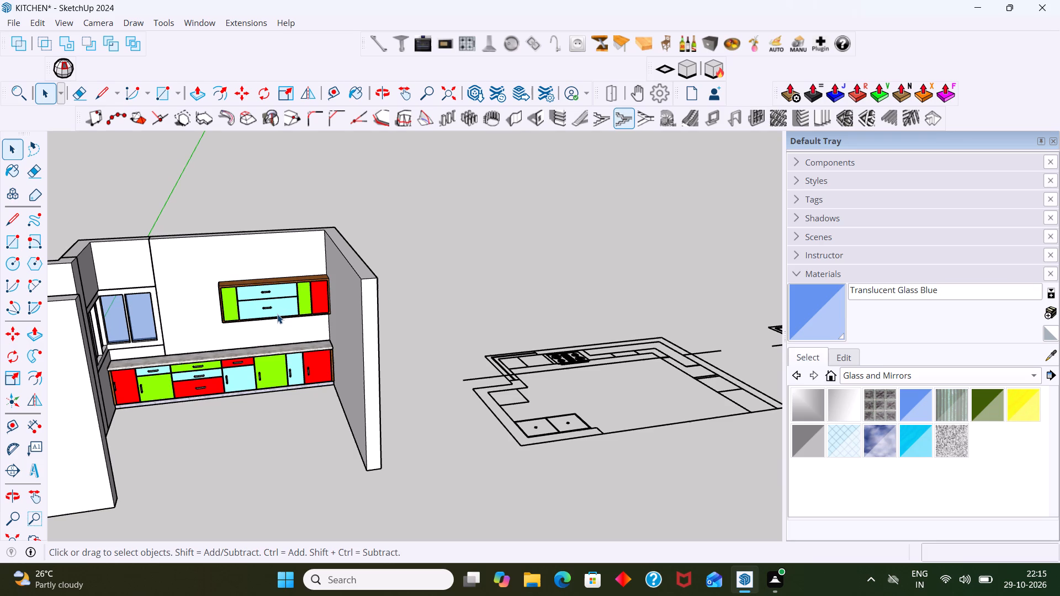
middle_click_drag(256, 354, 212, 361)
middle_click_drag(212, 361, 162, 371)
scroll(182, 358, "up", 5)
scroll(182, 359, "down", 2)
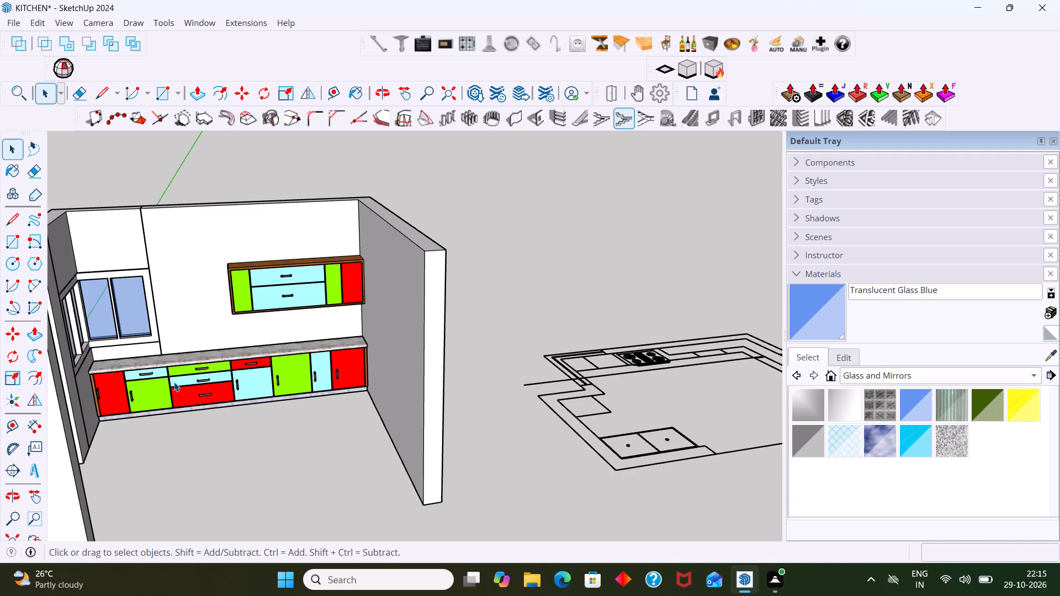
scroll(190, 377, "up", 2)
middle_click_drag(216, 370, 240, 393, "shift")
scroll(252, 389, "up", 2)
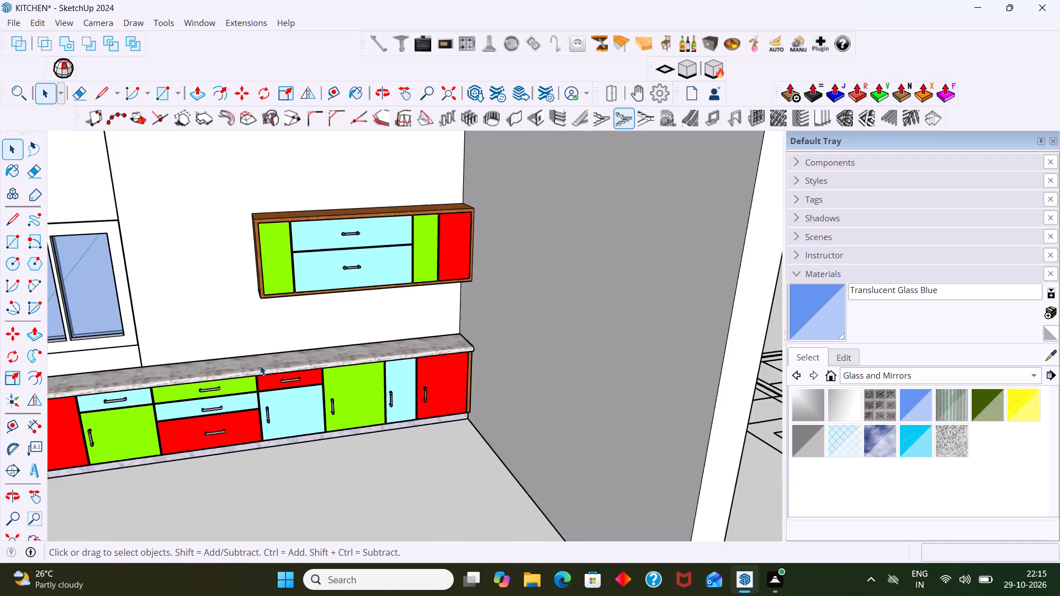
scroll(260, 365, "up", 4)
scroll(283, 343, "down", 15)
middle_click_drag(294, 360, 289, 355)
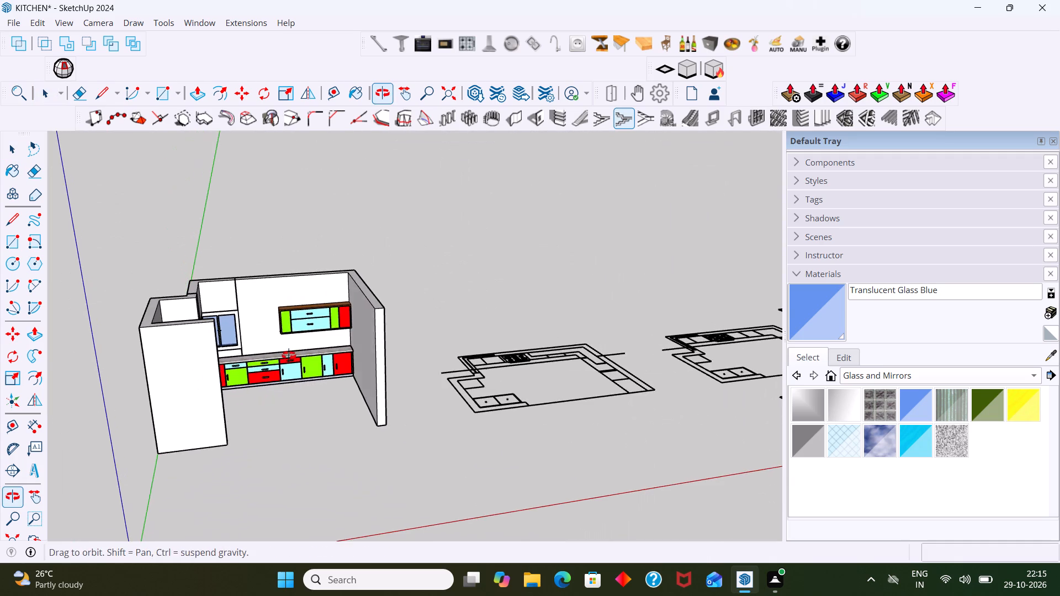
middle_click_drag(289, 355, 288, 356)
scroll(290, 382, "up", 12)
scroll(282, 337, "up", 1)
scroll(282, 334, "down", 4)
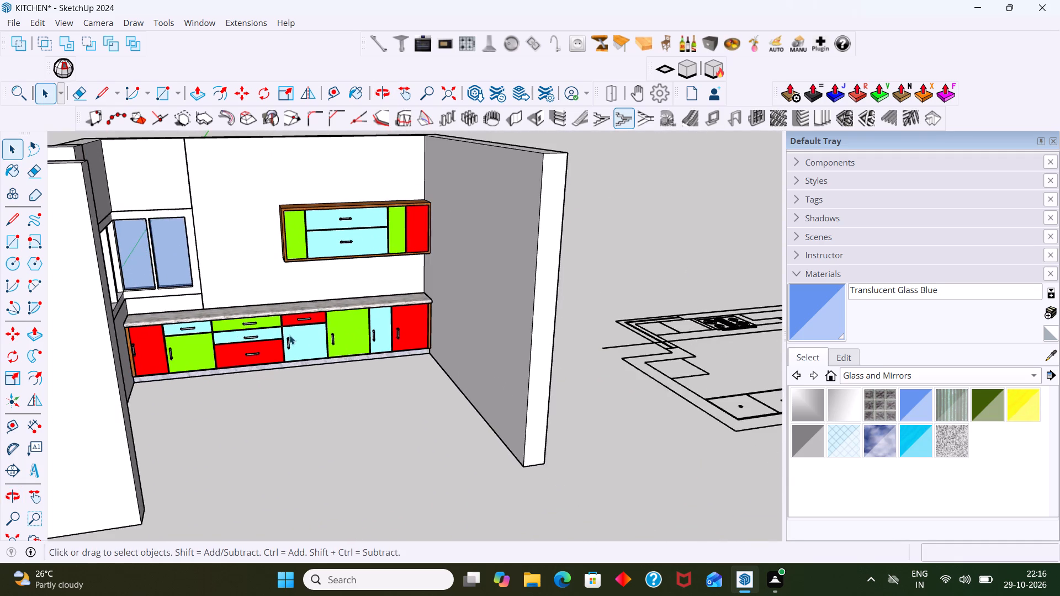
scroll(306, 335, "up", 6)
scroll(268, 350, "down", 5)
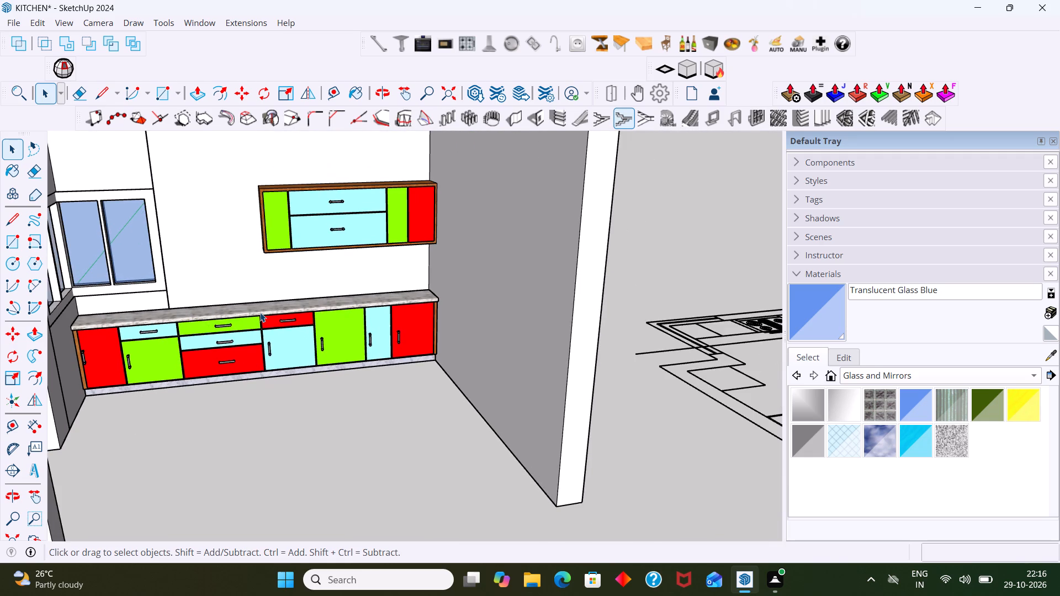
Place a horizontal bar handle on the lower half of the wall cabinet's green end door nearest the windows.
left_click(377, 41)
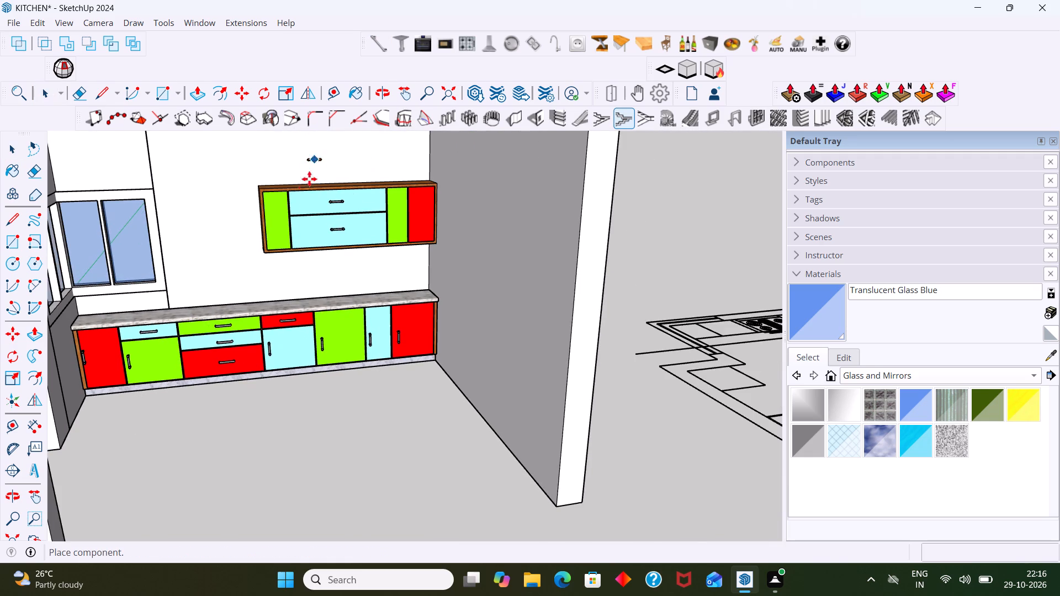
scroll(261, 221, "up", 15)
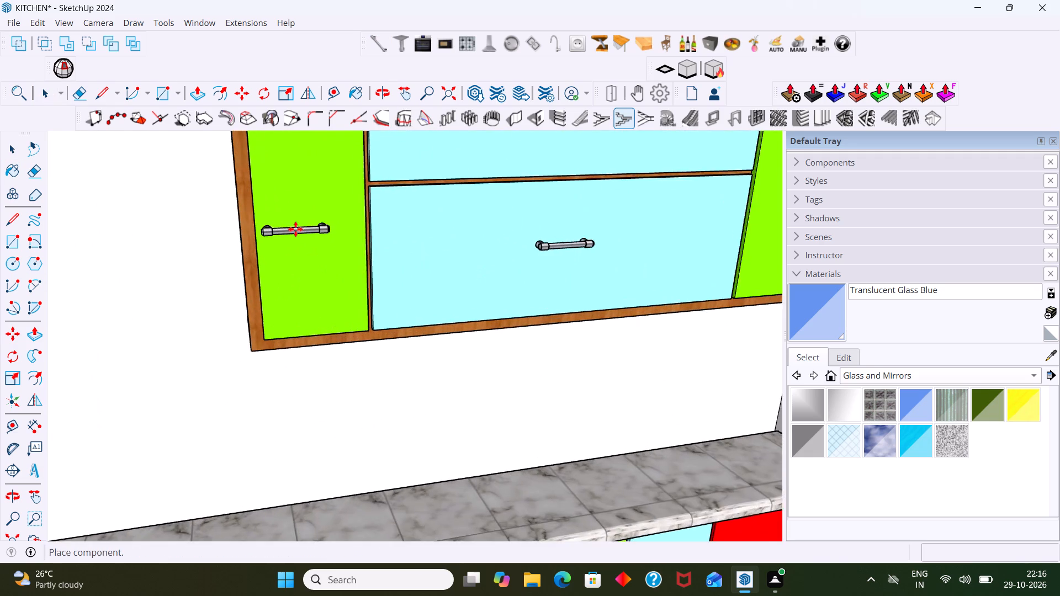
scroll(295, 229, "up", 1)
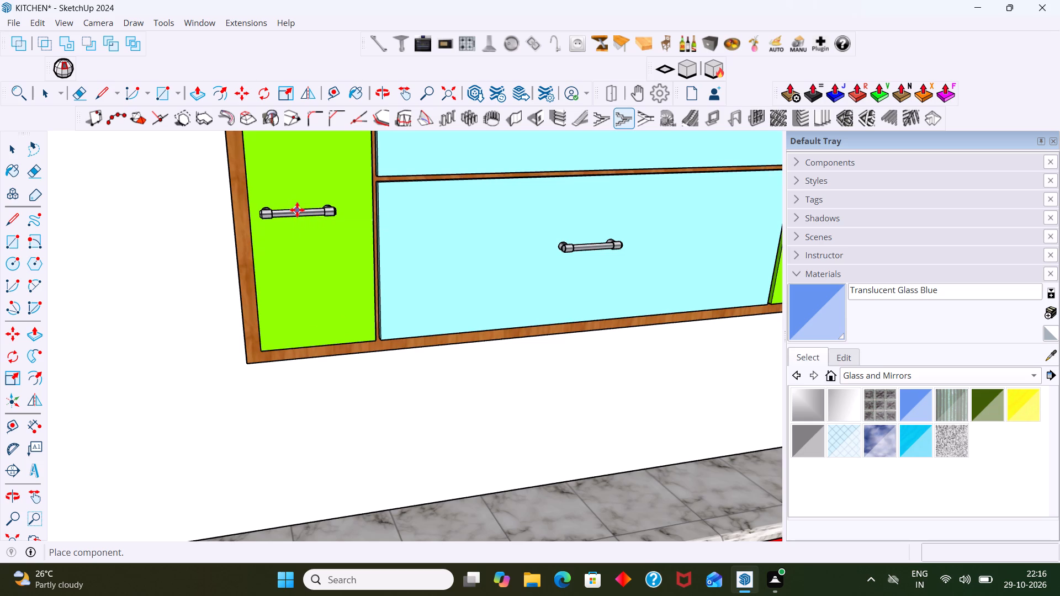
left_click(297, 210)
key("space")
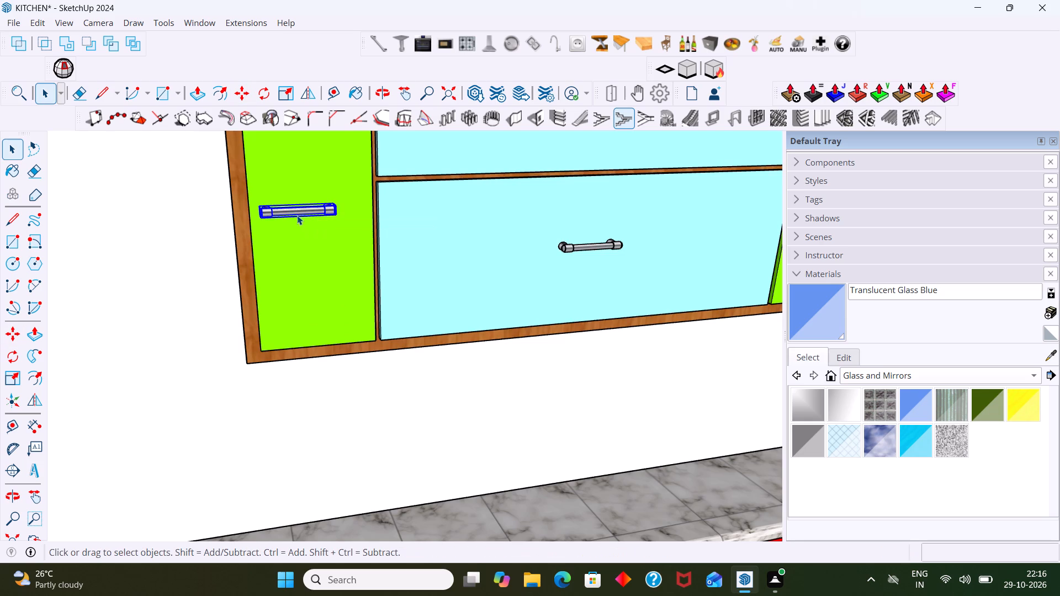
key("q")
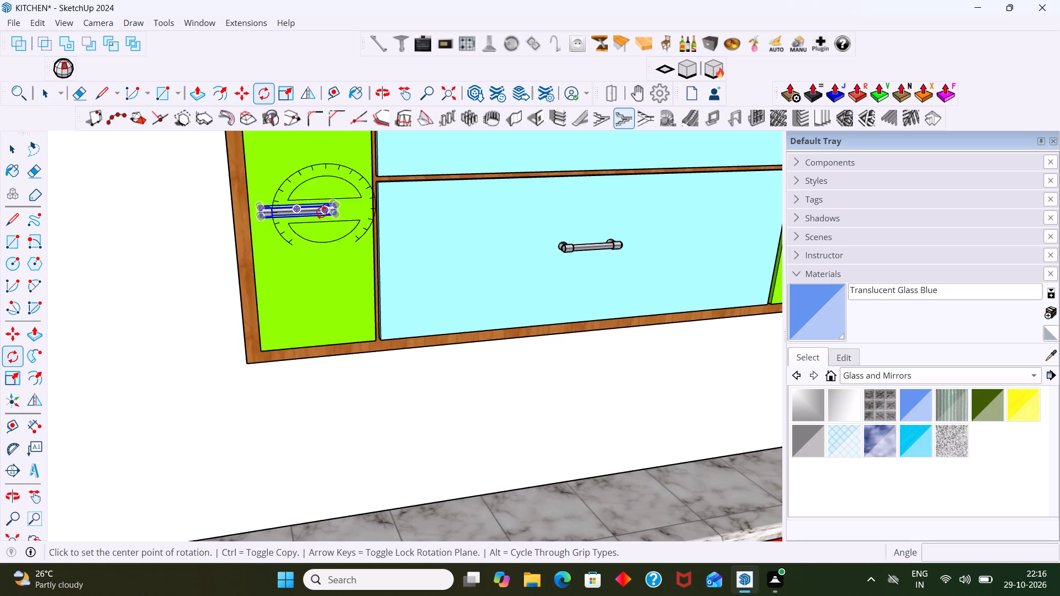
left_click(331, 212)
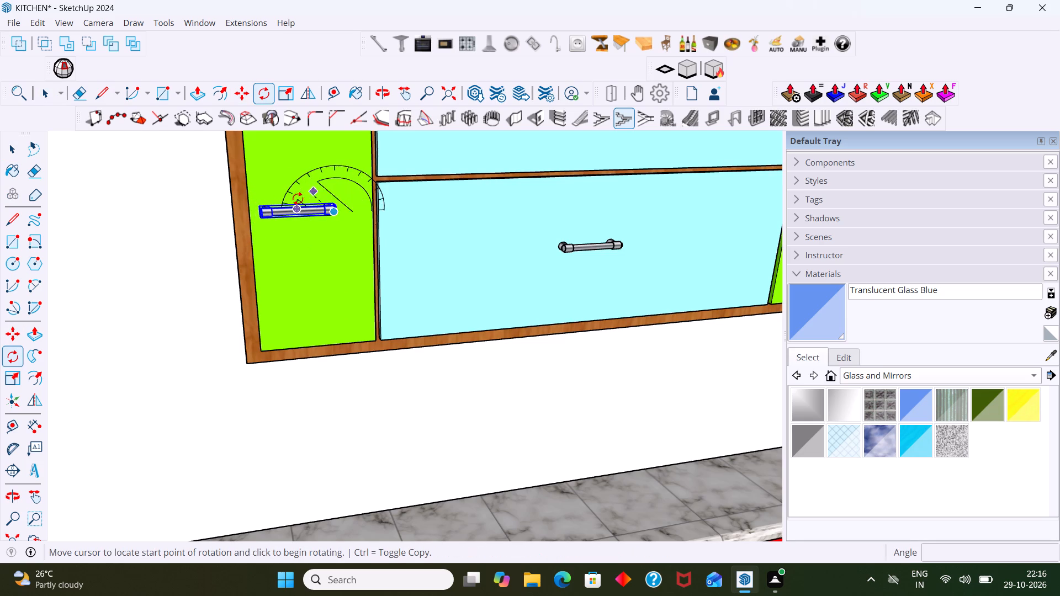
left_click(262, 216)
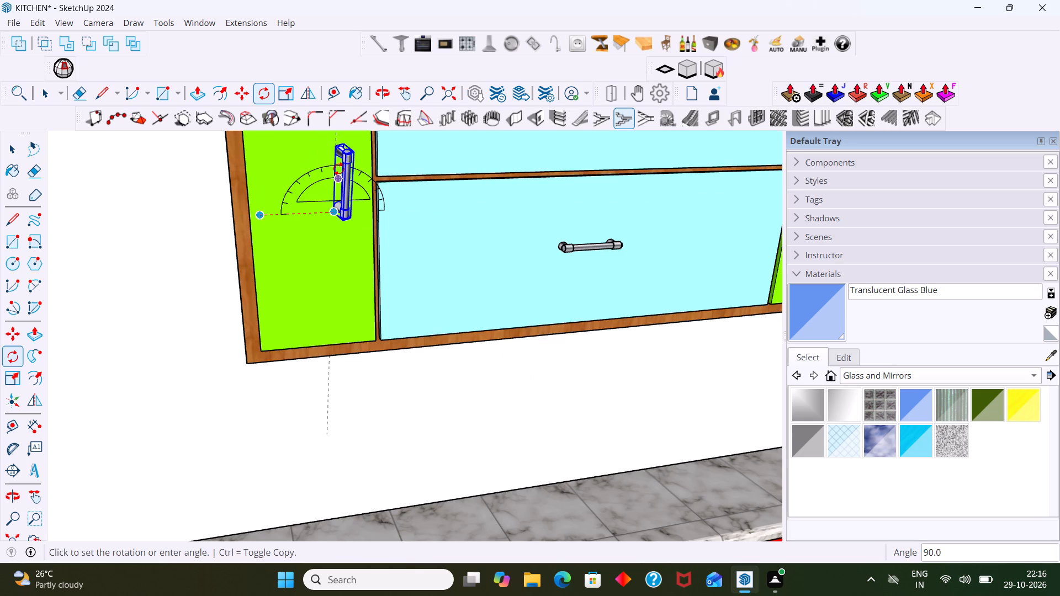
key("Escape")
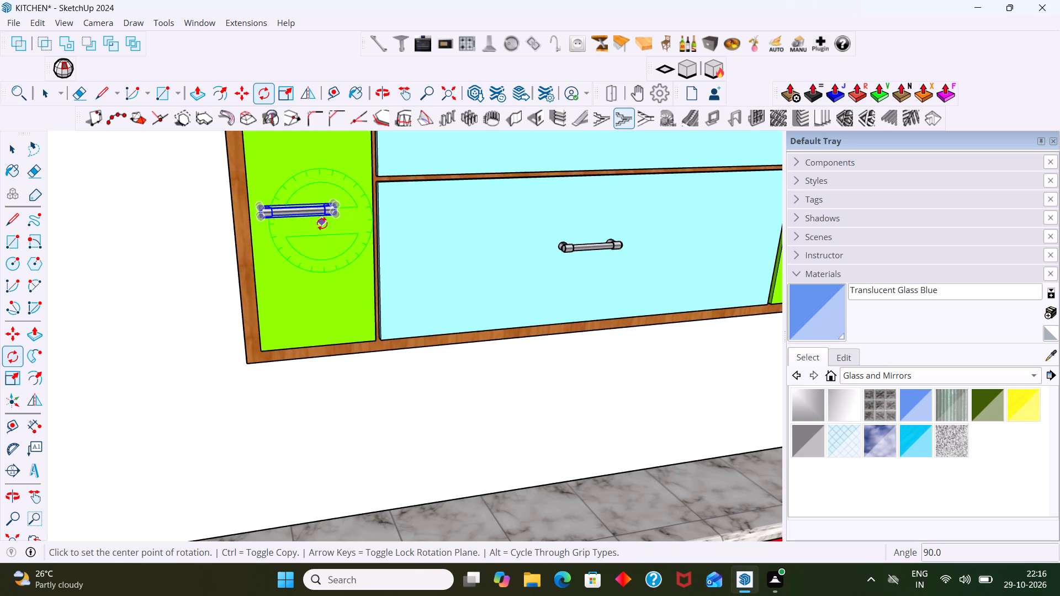
Rotate the bar handle on the wall cabinet's green end door 90 degrees about its outer end so it stands vertical.
left_click(263, 217)
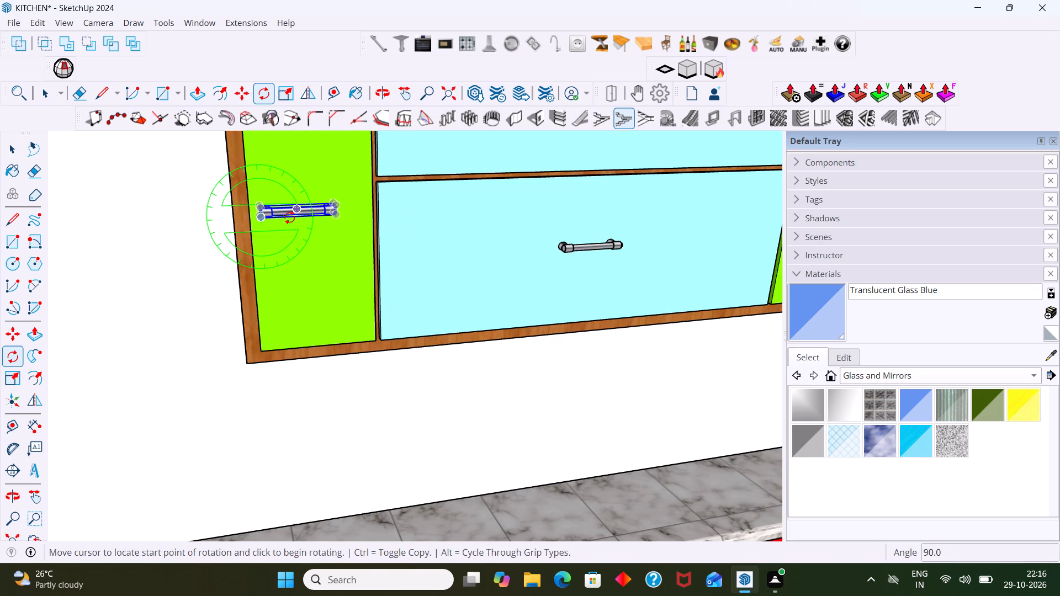
left_click(333, 215)
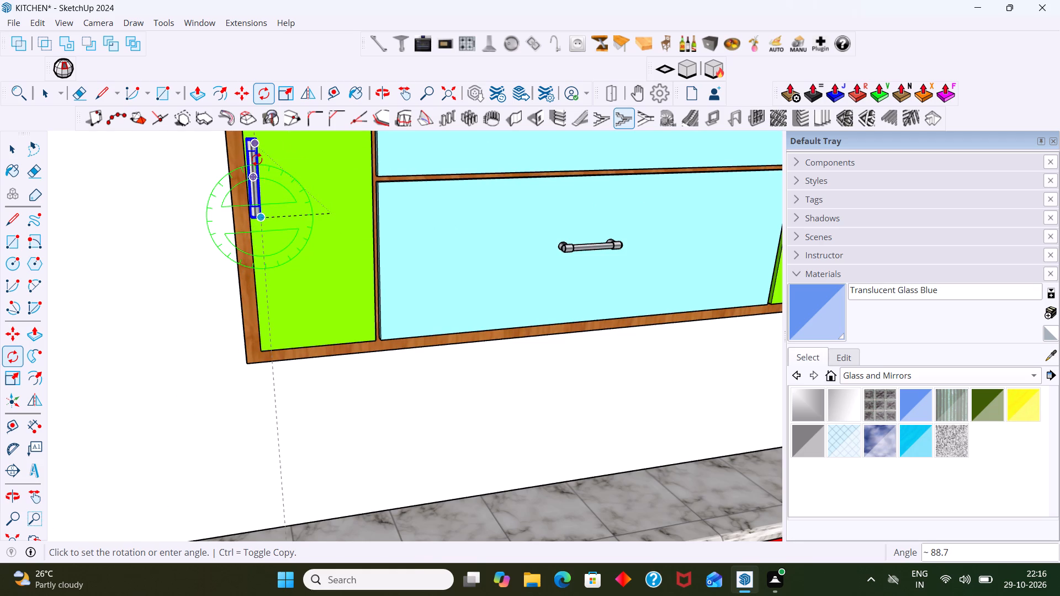
type("90")
key("Return")
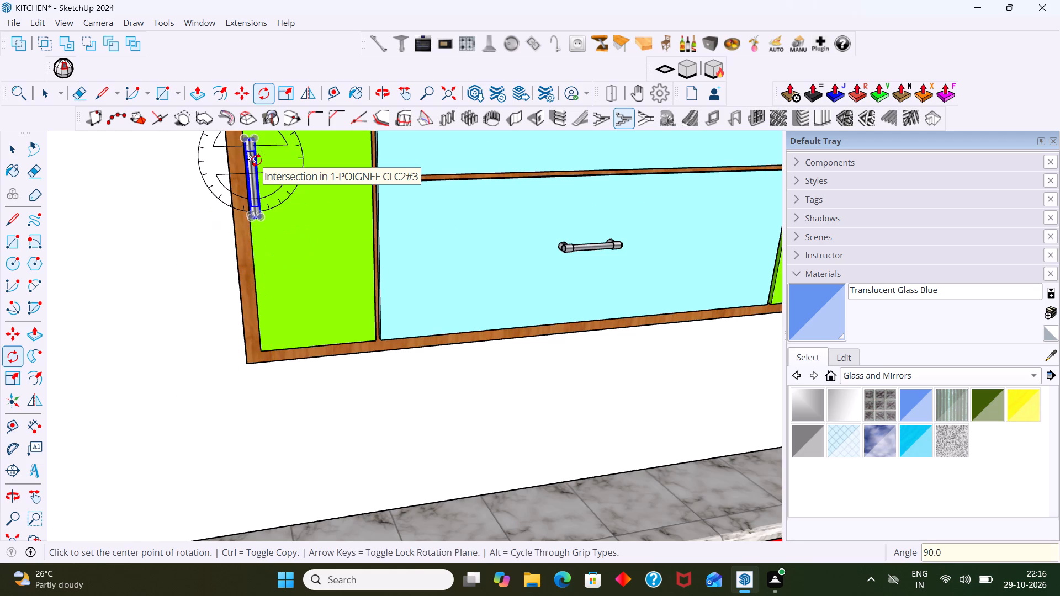
key("space")
left_click(160, 201)
Move the vertical handle about 42 mm inward from the outer edge of the wall cabinet's green end door.
left_click(252, 187)
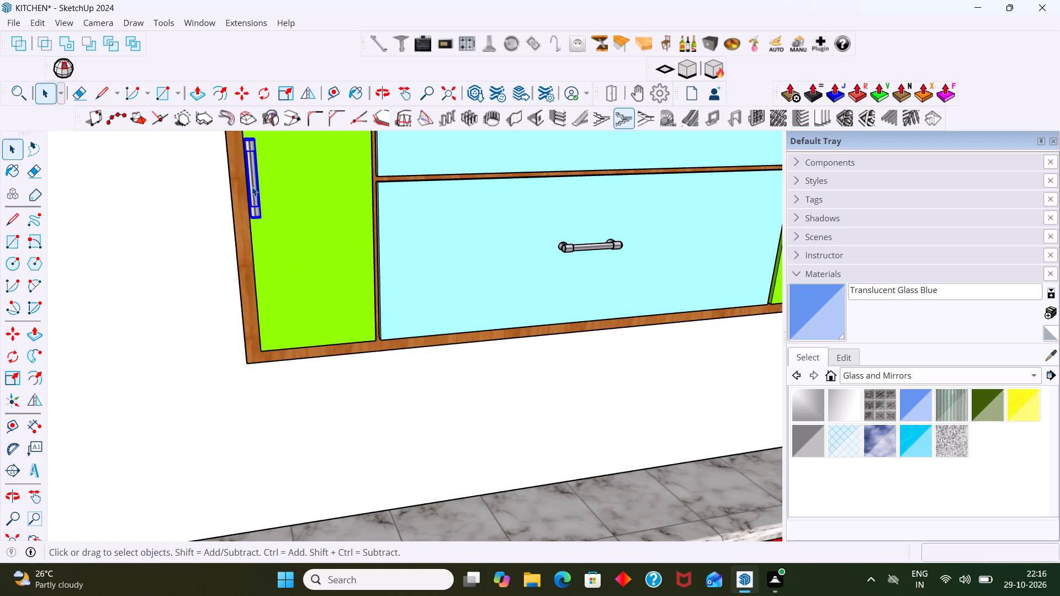
key("m")
left_click(252, 187)
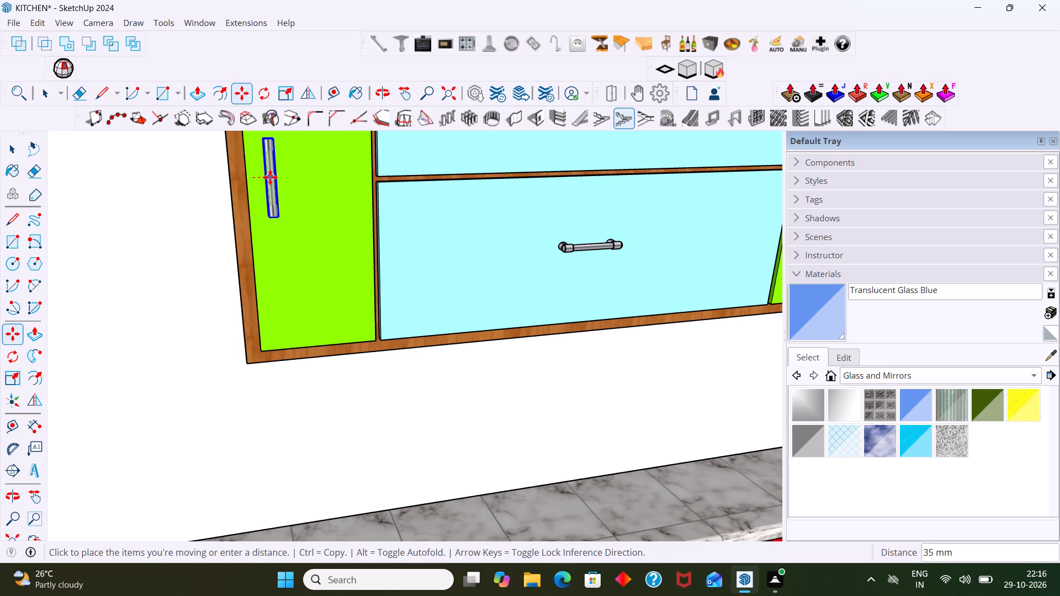
left_click(273, 171)
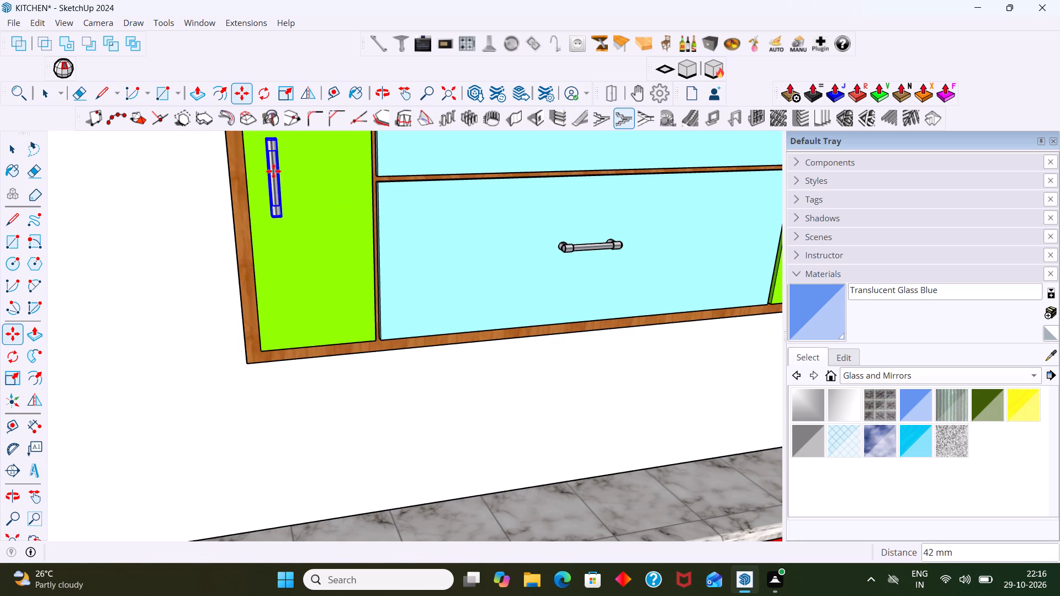
key("space")
left_click(192, 251)
Copy the vertical handle about 1518 mm along the red axis onto the wall cabinet's other green door, near the red door.
scroll(211, 241, "down", 2)
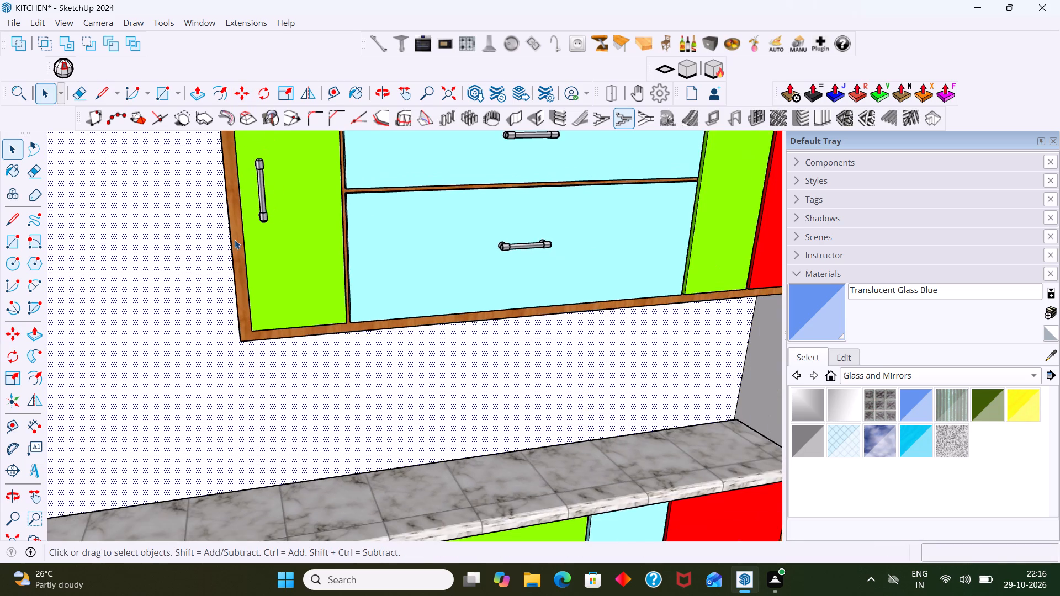
scroll(243, 233, "down", 7)
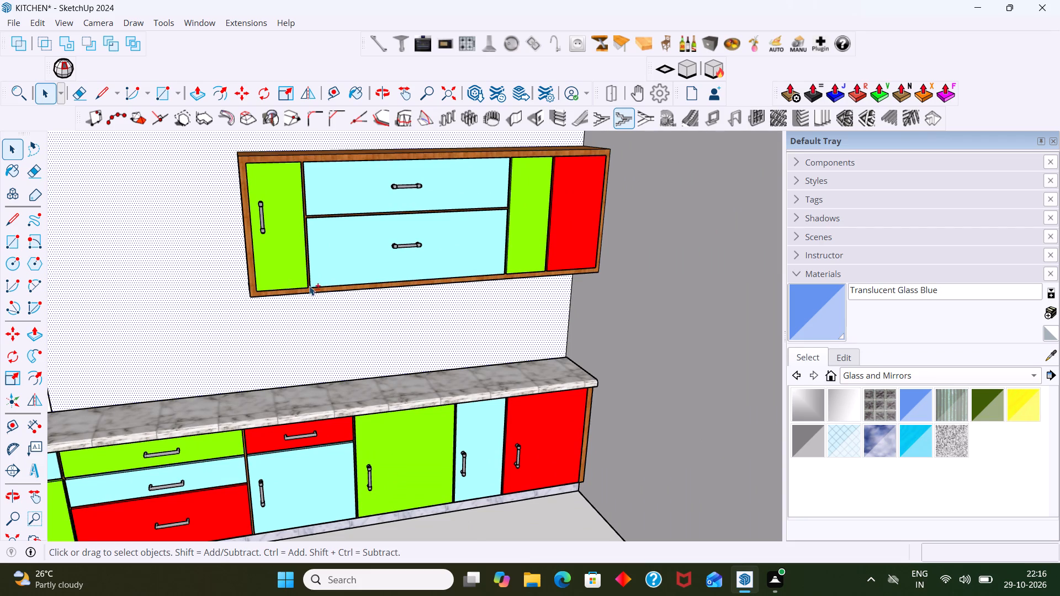
middle_click_drag(288, 292, 199, 324, "shift")
scroll(320, 295, "down", 6)
scroll(273, 272, "up", 6)
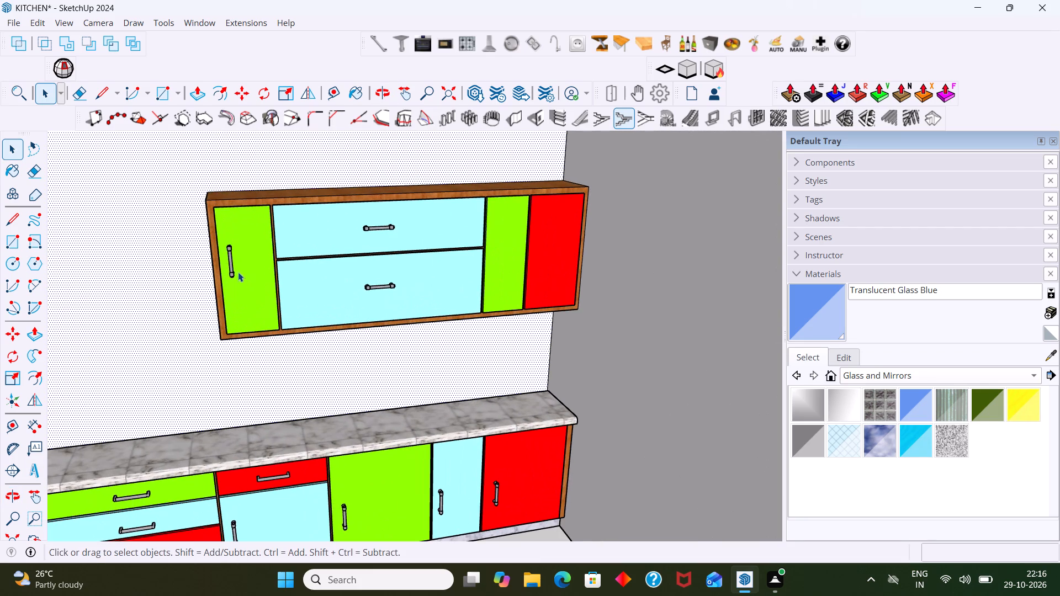
scroll(228, 267, "up", 2)
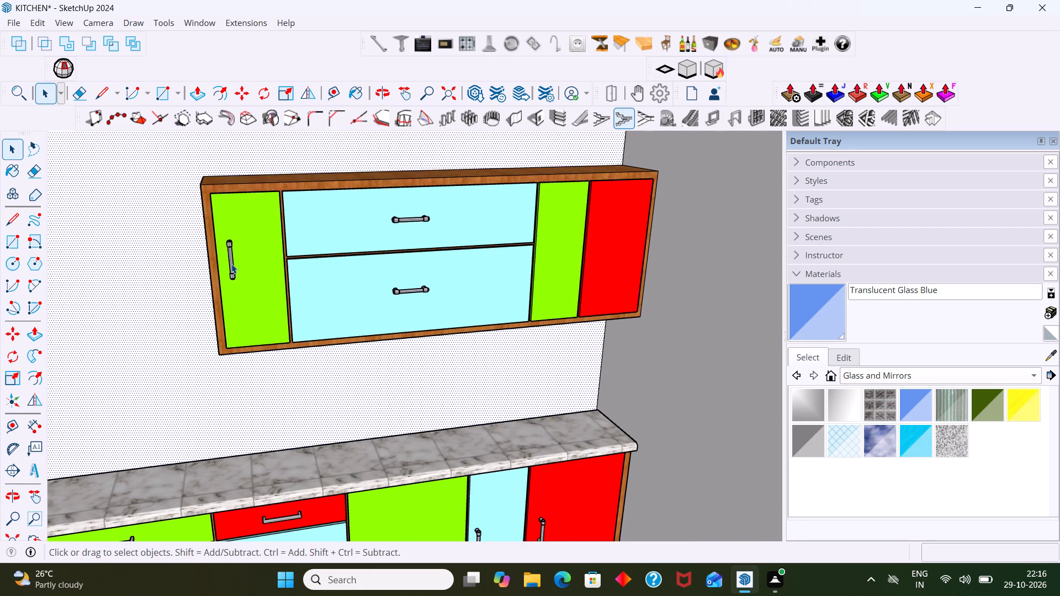
left_click(231, 264)
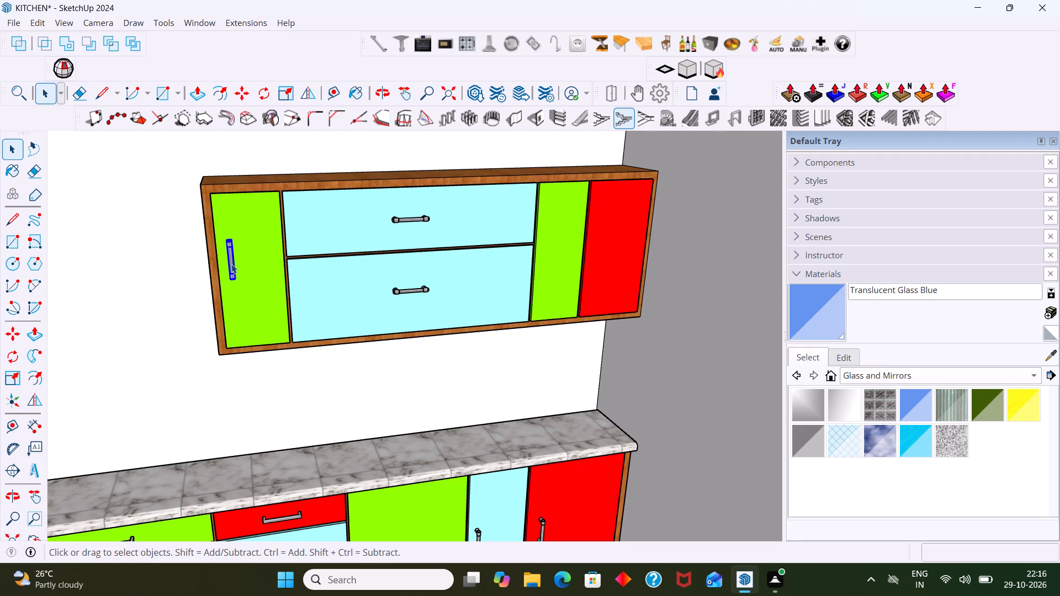
key("m")
left_click(231, 264)
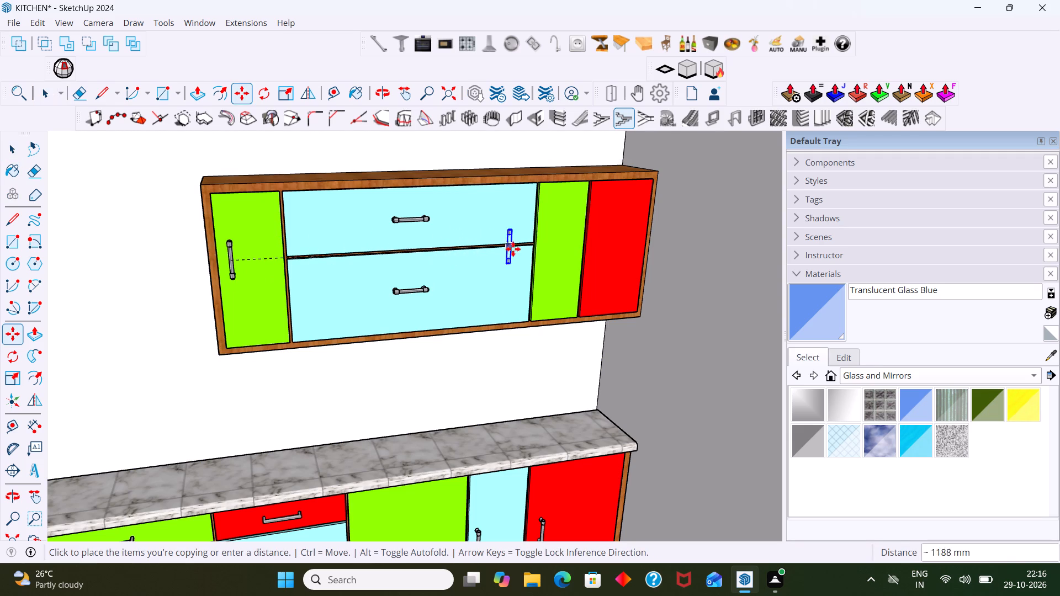
scroll(550, 247, "up", 5)
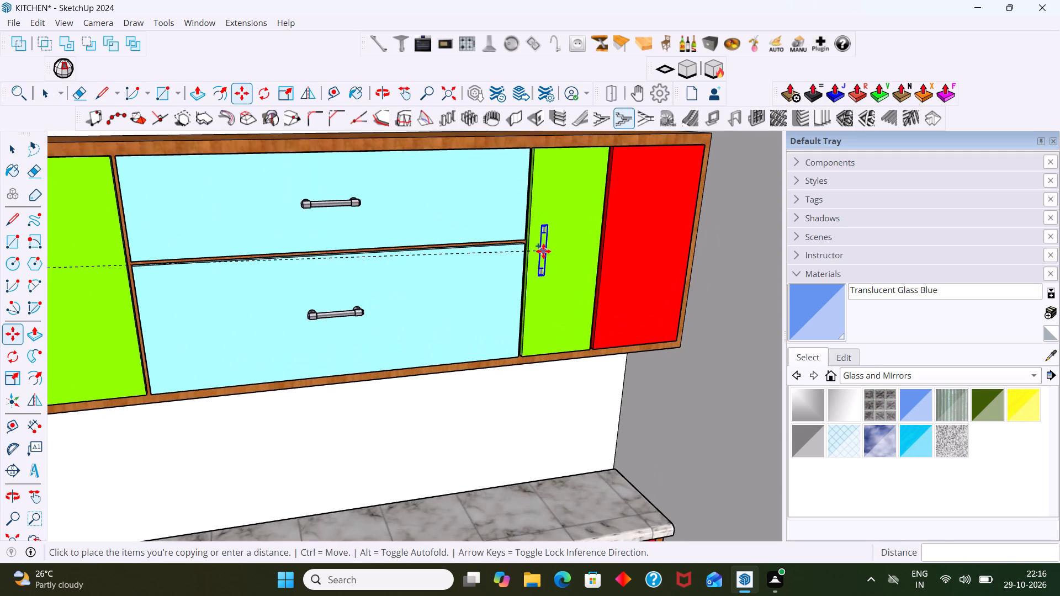
scroll(543, 251, "up", 1)
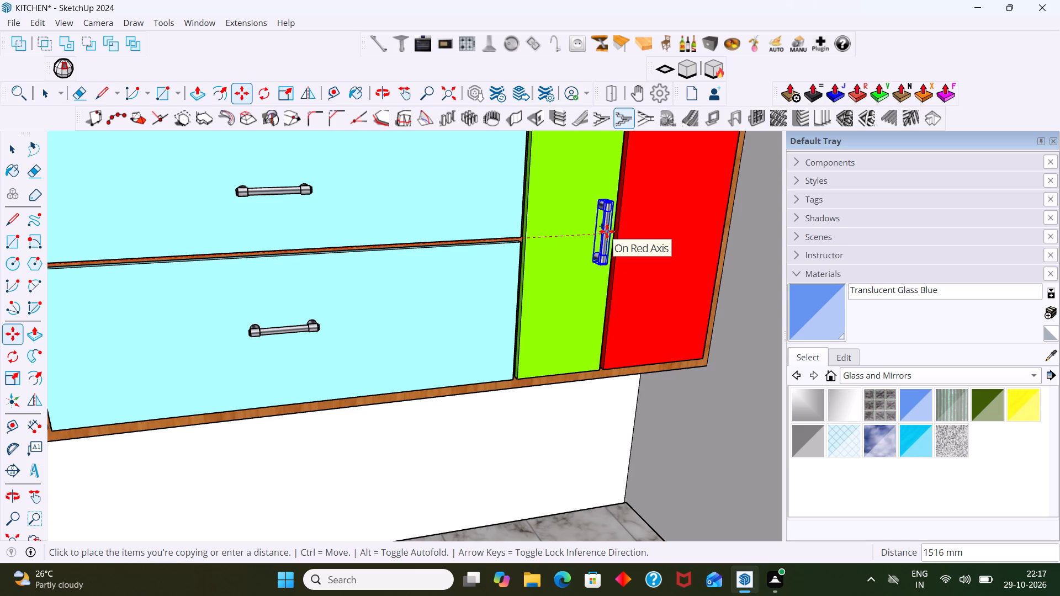
middle_click_drag(601, 232, 471, 207)
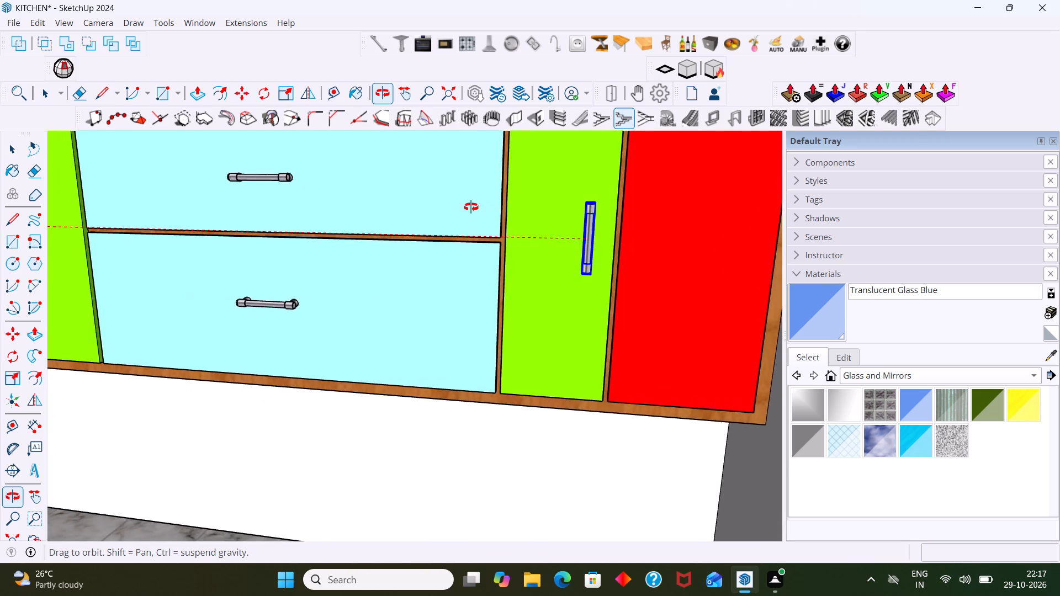
middle_click_drag(471, 207, 545, 222)
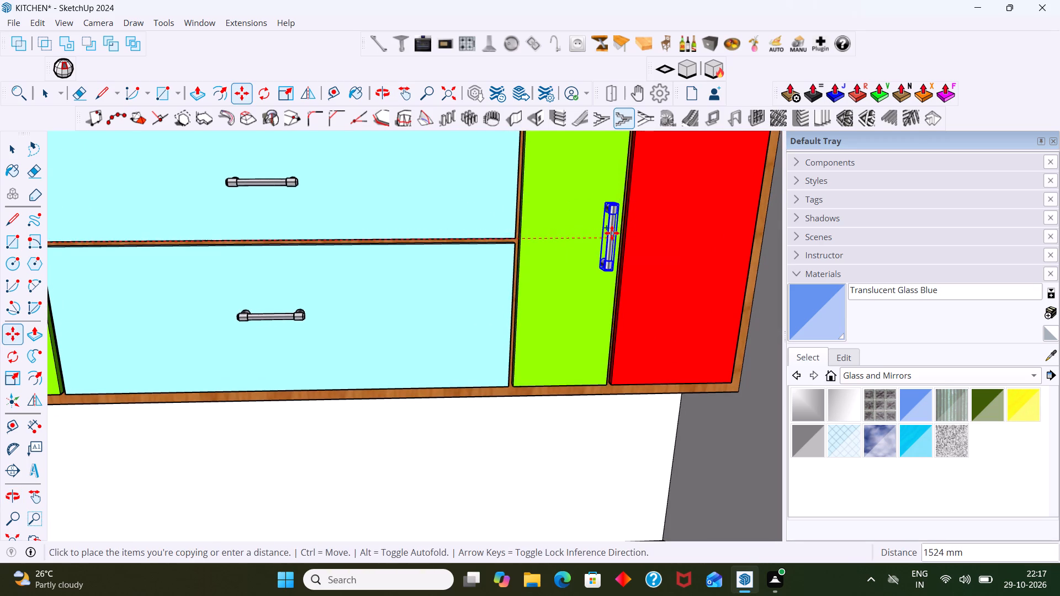
left_click(609, 231)
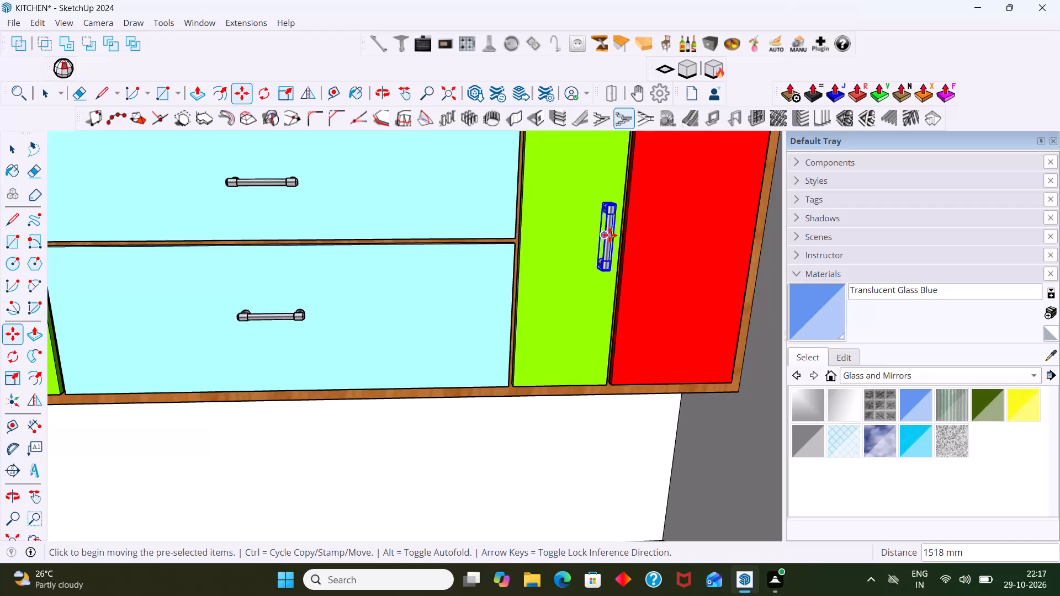
Copy the vertical handle about 84 mm from the green door onto the adjacent edge of the wall cabinet's red door.
left_click(611, 236)
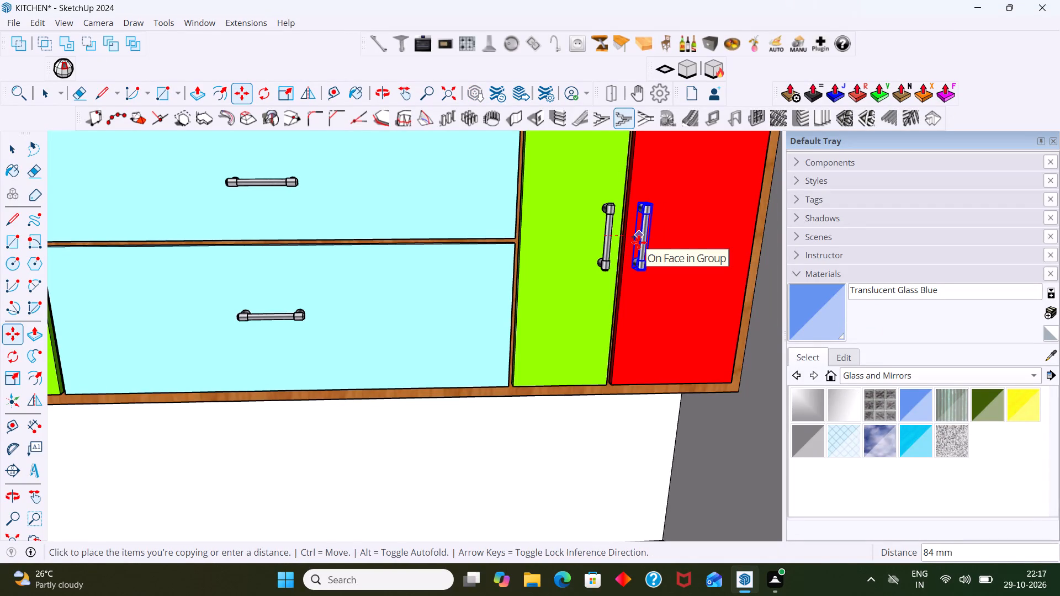
left_click(639, 242)
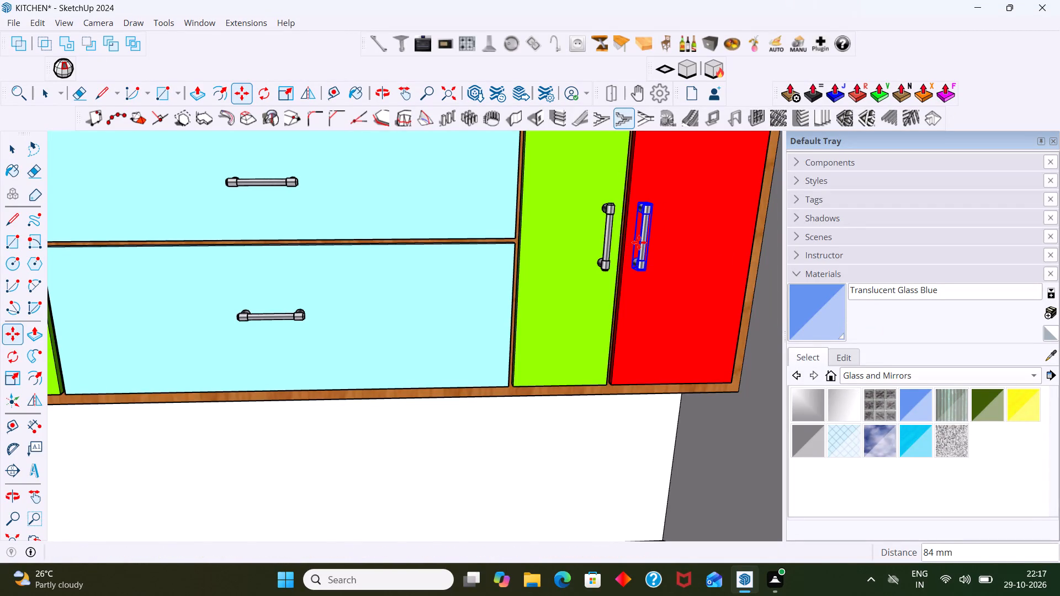
key("space")
scroll(642, 244, "down", 13)
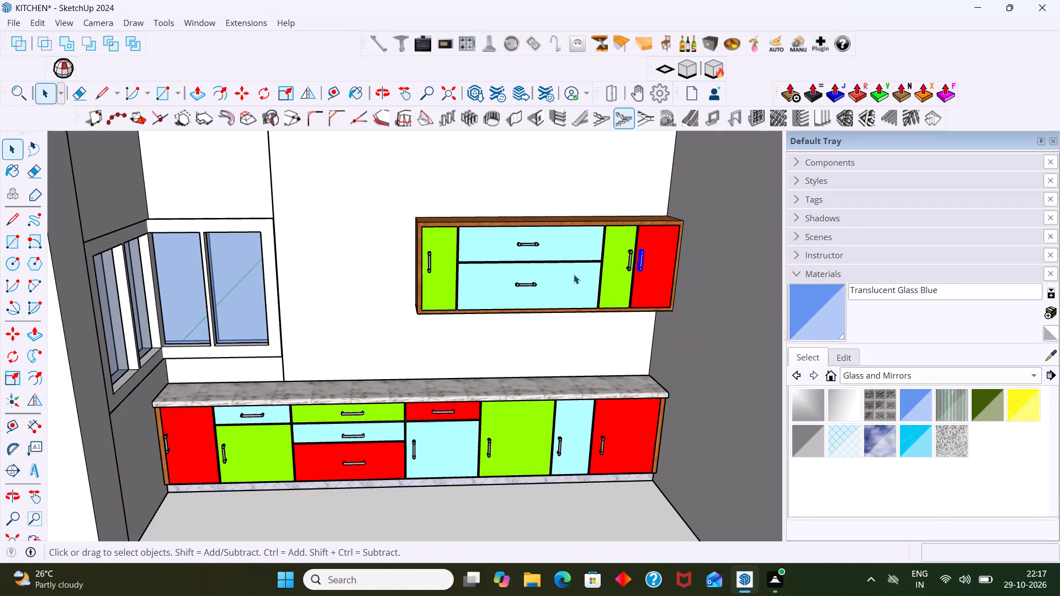
scroll(527, 257, "down", 7)
left_click(640, 164)
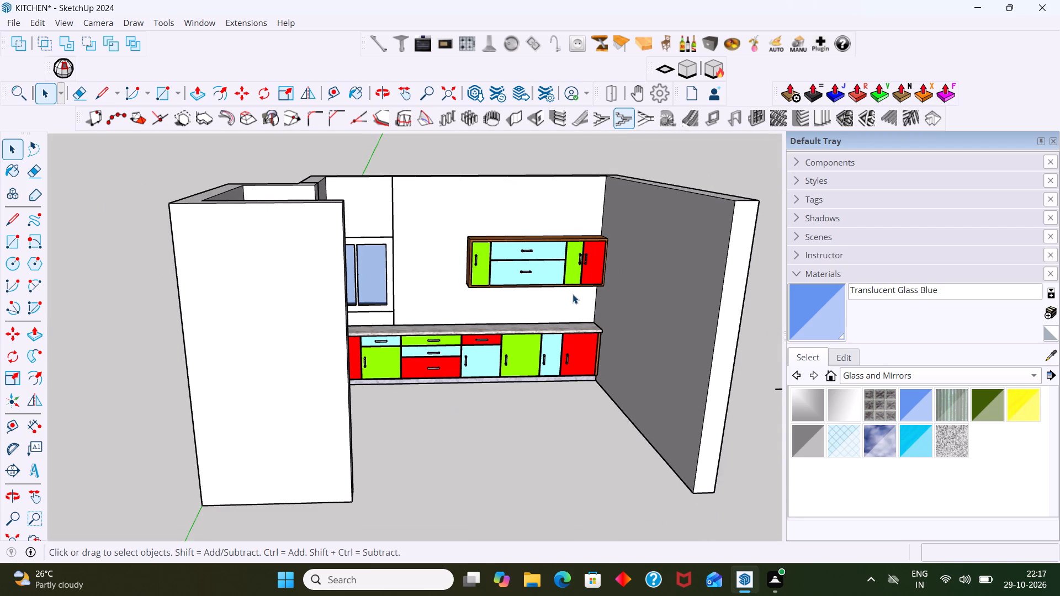
Move the handle on the base cabinet's red end door near the windows about 353 mm to the edge beside the green door.
scroll(573, 294, "up", 6)
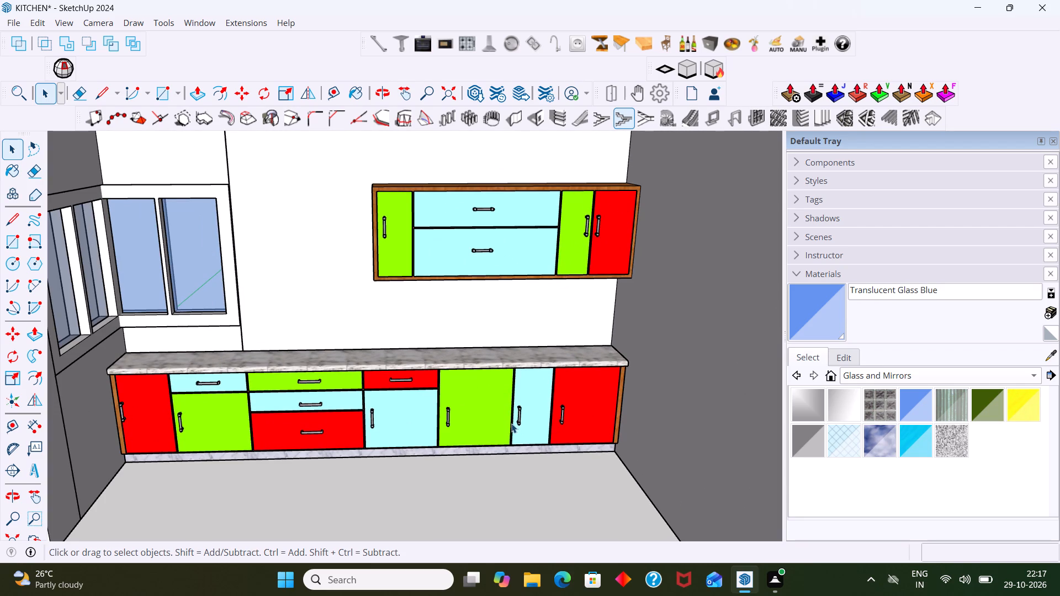
middle_click_drag(510, 417, 450, 362, "shift")
scroll(367, 379, "up", 2)
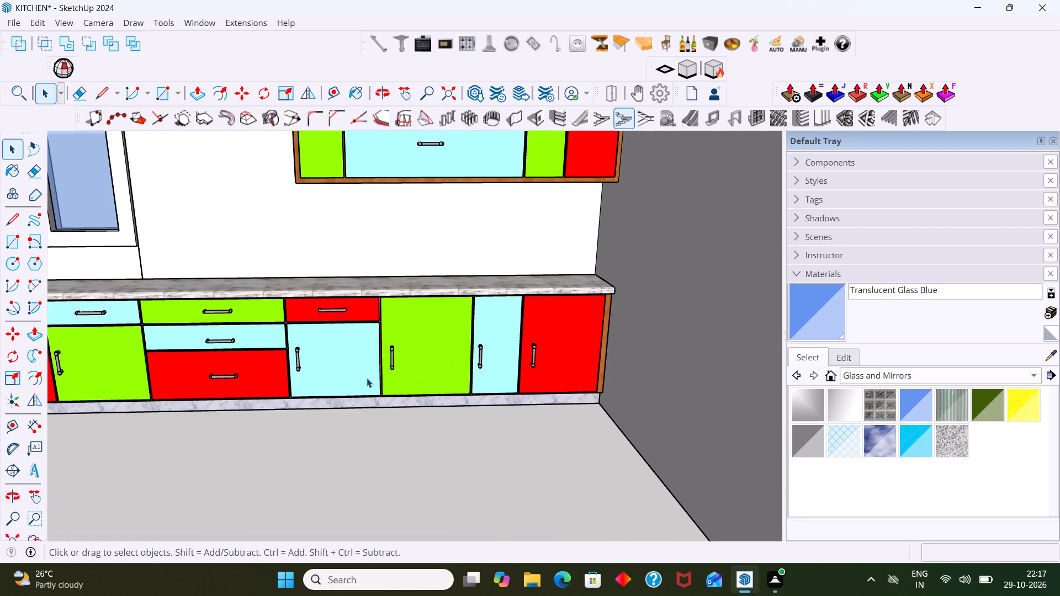
scroll(342, 367, "down", 2)
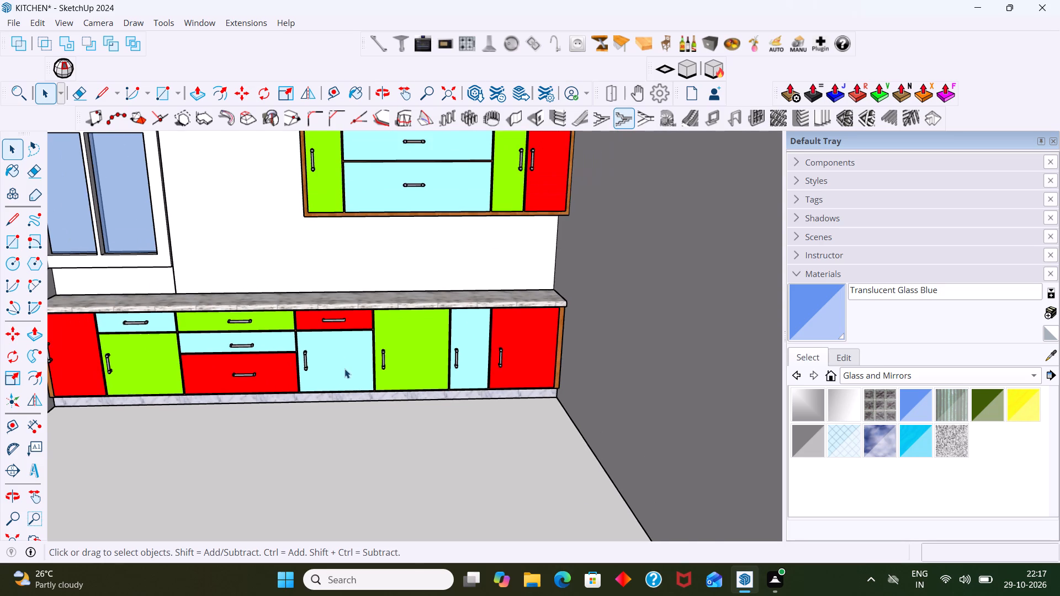
scroll(344, 369, "down", 1)
middle_click_drag(126, 355, 131, 331)
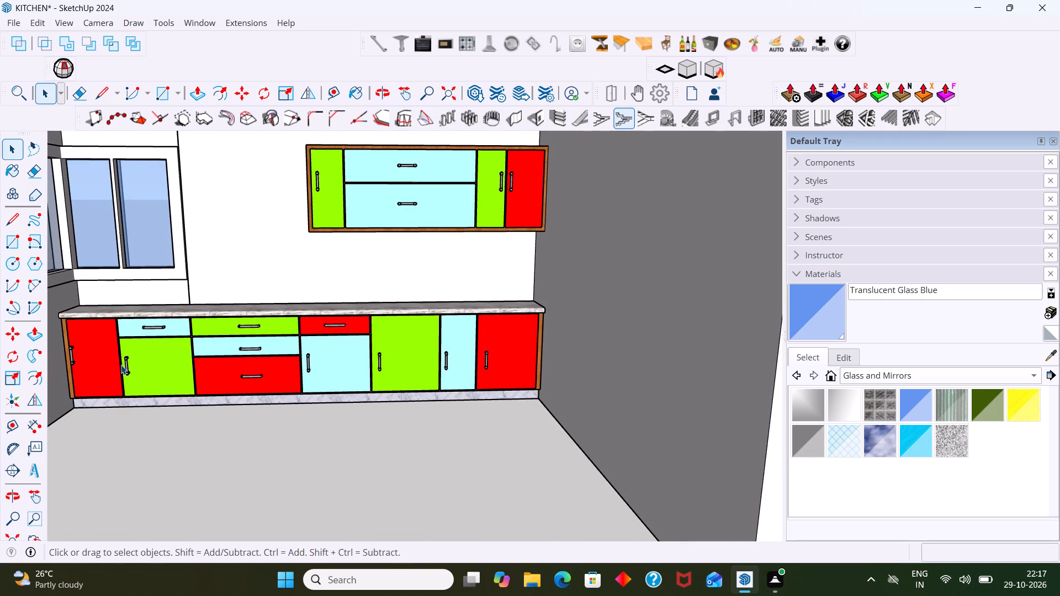
middle_click_drag(122, 364, 248, 306, "shift")
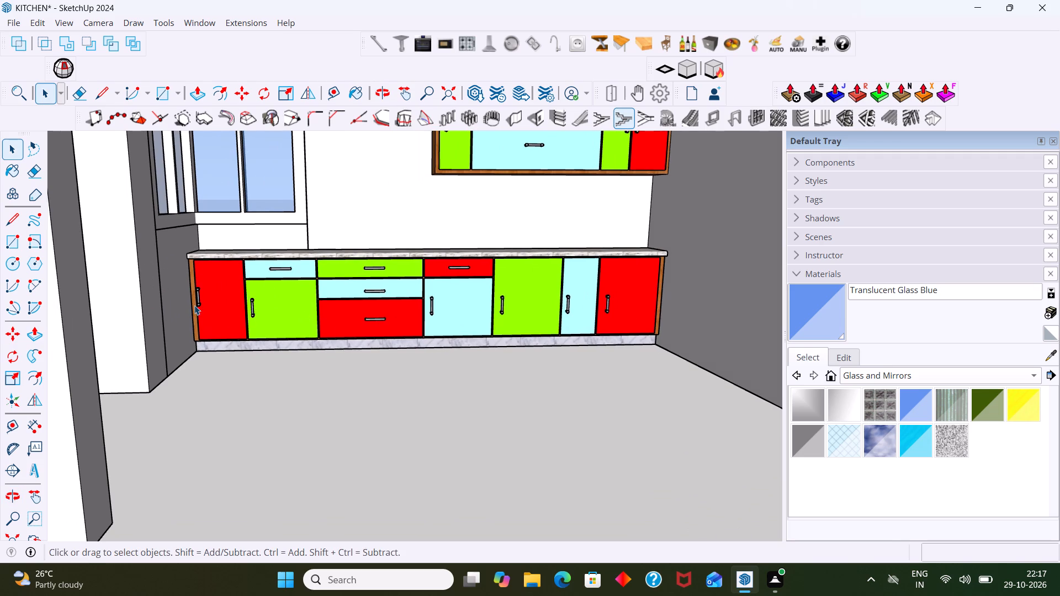
scroll(194, 300, "up", 5)
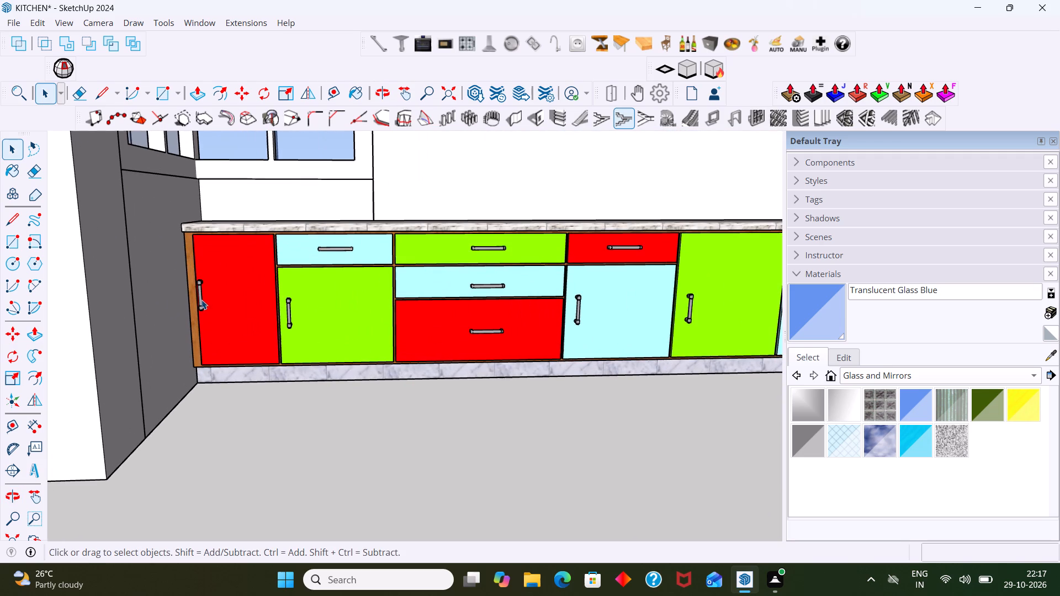
scroll(216, 304, "up", 2)
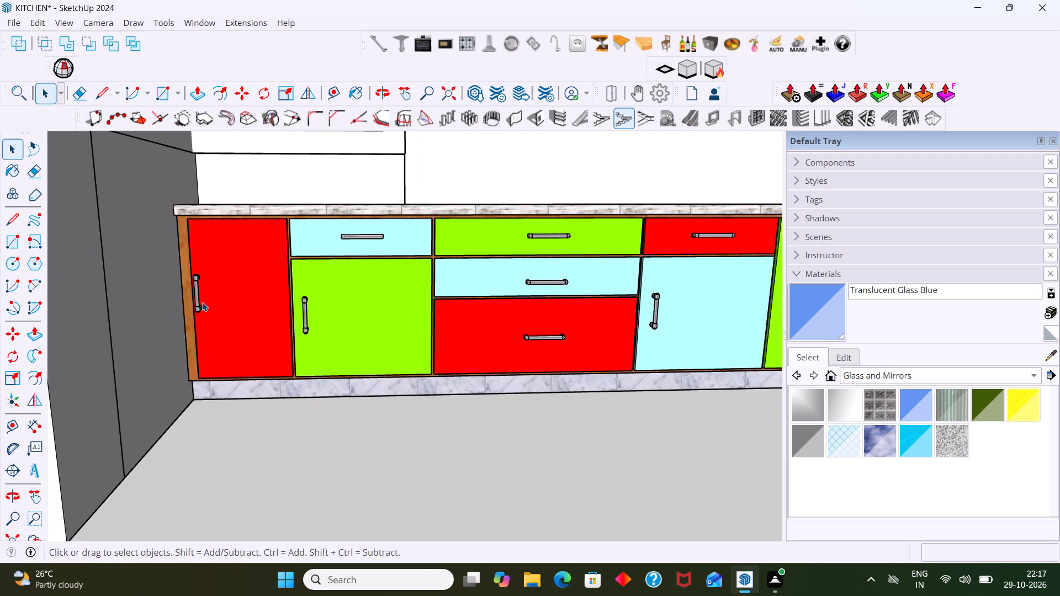
left_click(198, 302)
key("m")
left_click(197, 304)
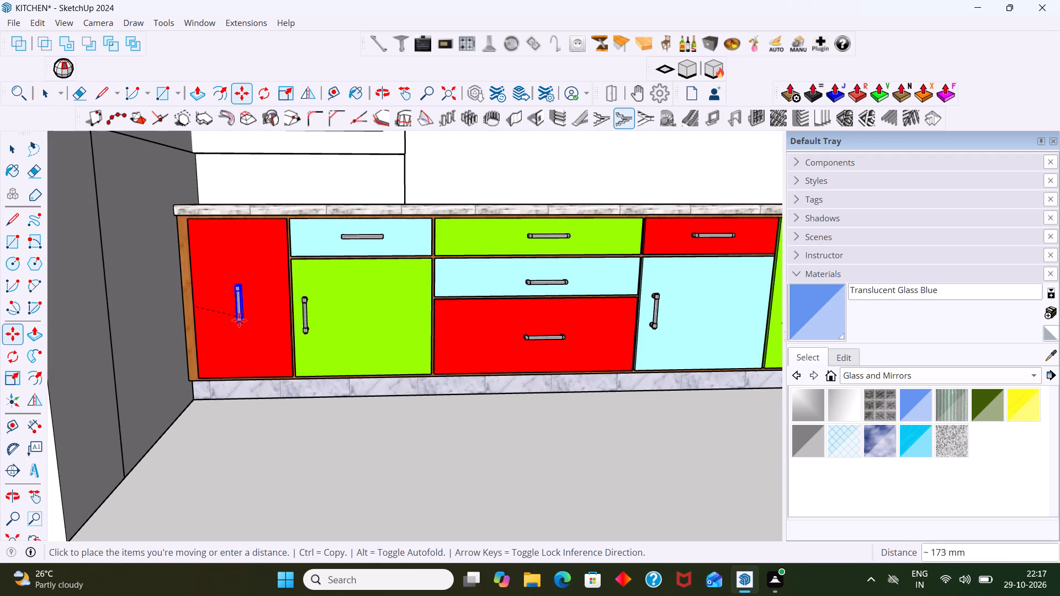
left_click(280, 329)
key("space")
left_click(312, 421)
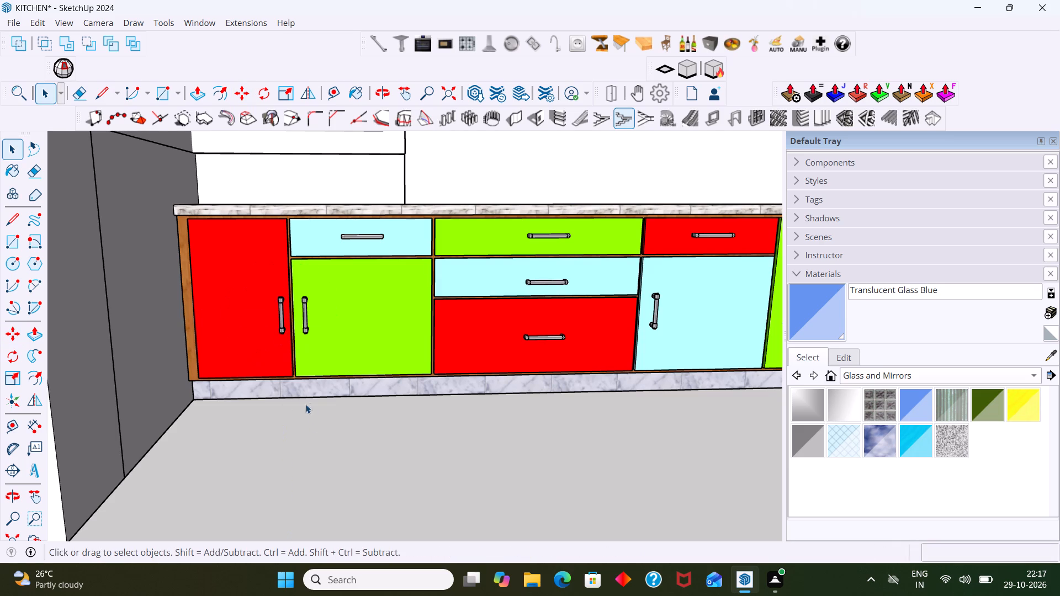
Move the handle on the light-blue base door below the red drawer about 473 mm along the red axis, towards the green door.
scroll(303, 397, "down", 2)
middle_click_drag(303, 385, 191, 356, "shift")
scroll(280, 353, "down", 2)
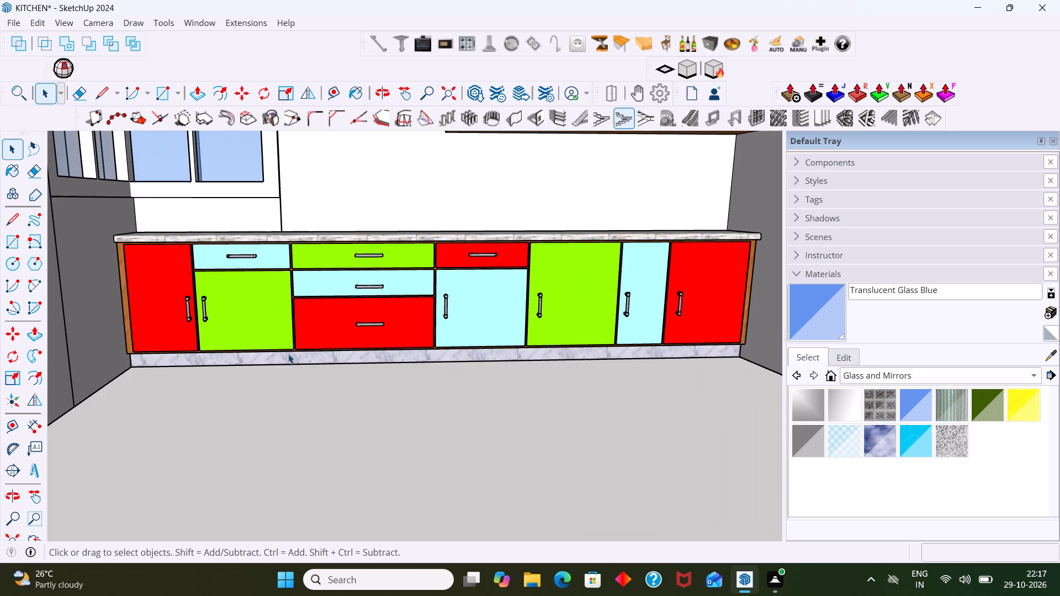
scroll(288, 349, "down", 1)
middle_click_drag(291, 350, 162, 337, "shift")
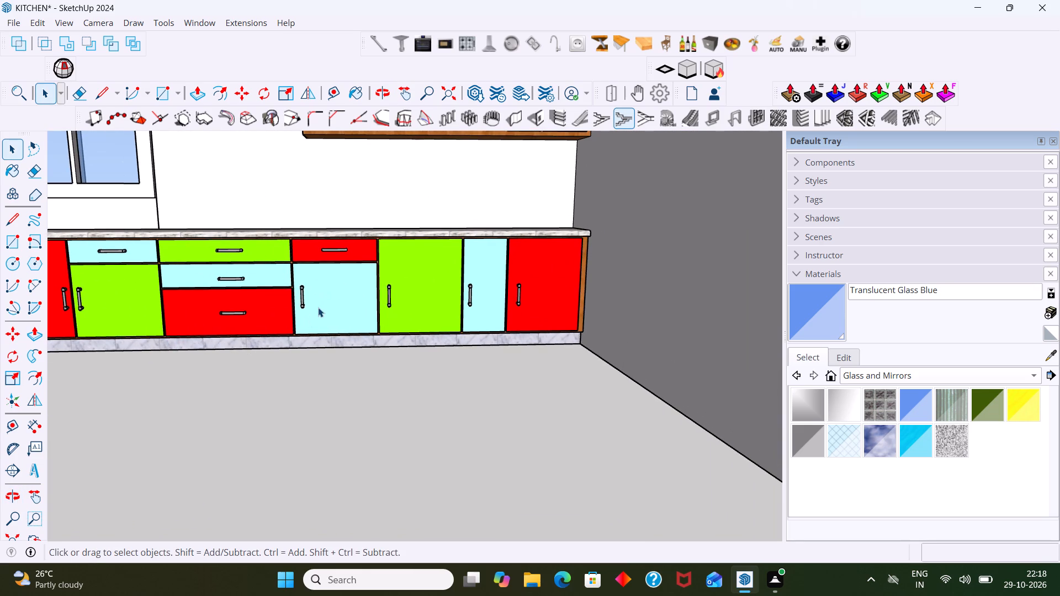
middle_click_drag(327, 304, 229, 304, "shift")
scroll(216, 302, "up", 3)
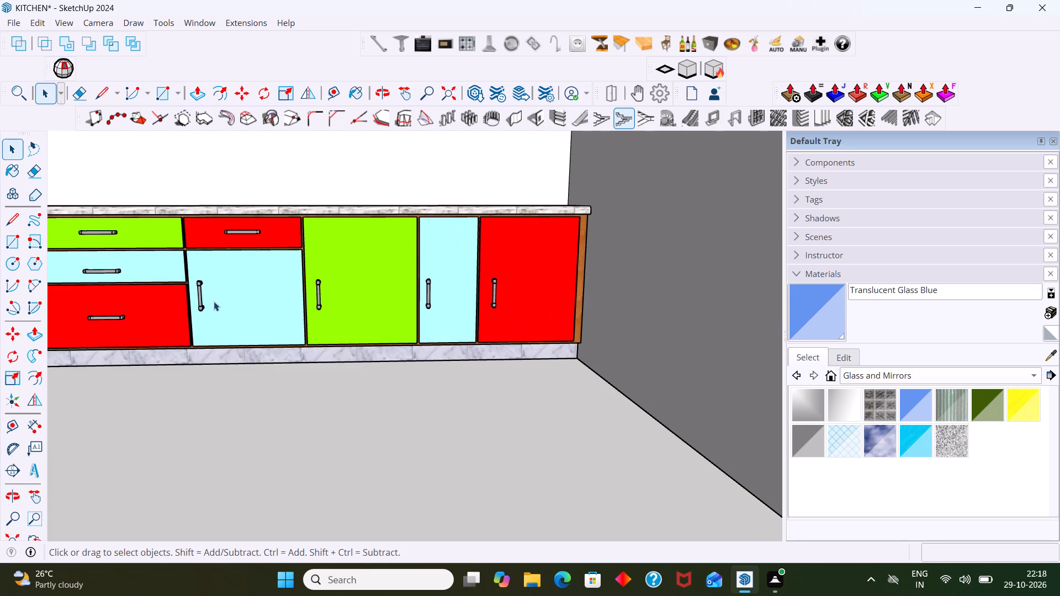
left_click(202, 302)
key("m")
left_click(202, 303)
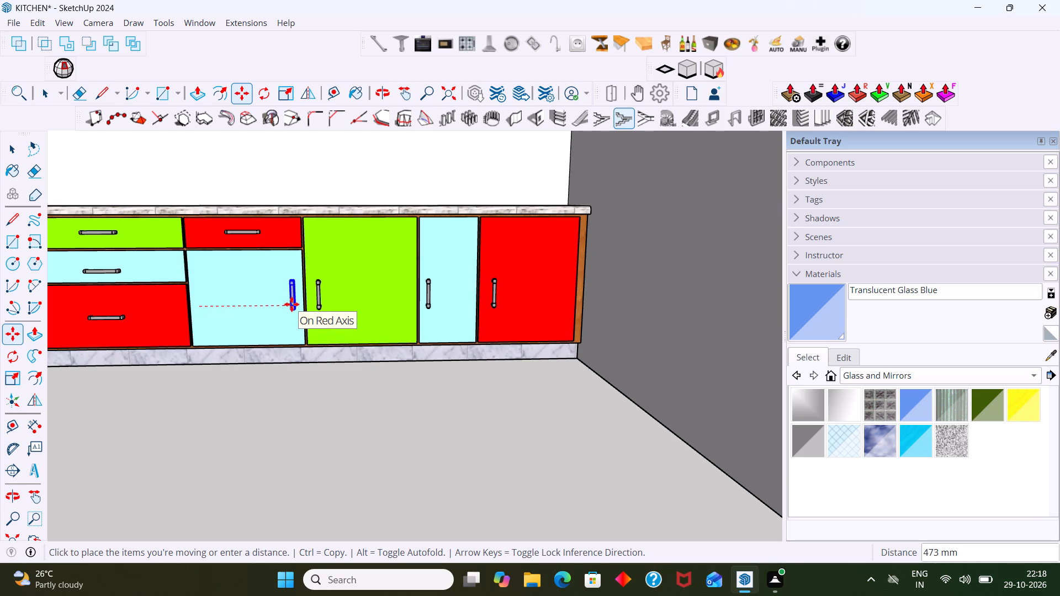
left_click(291, 304)
key("space")
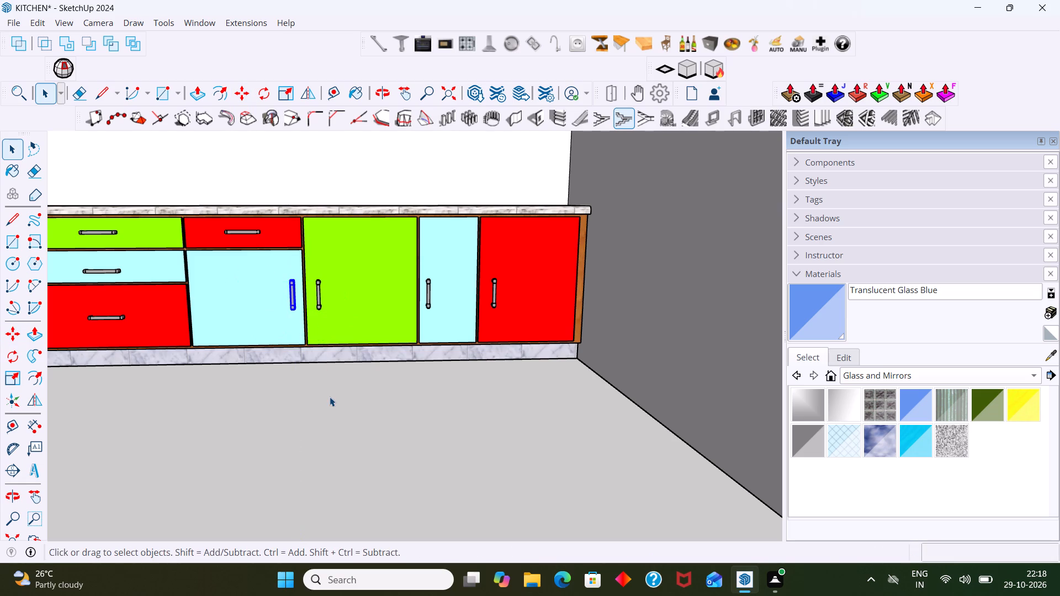
Move the handle on the narrow light-blue base door about 211 mm along the red axis, towards the red end door.
left_click(330, 397)
scroll(323, 364, "down", 2)
middle_click_drag(323, 352, 161, 345, "shift")
scroll(199, 326, "down", 3)
middle_click_drag(245, 322, 266, 323)
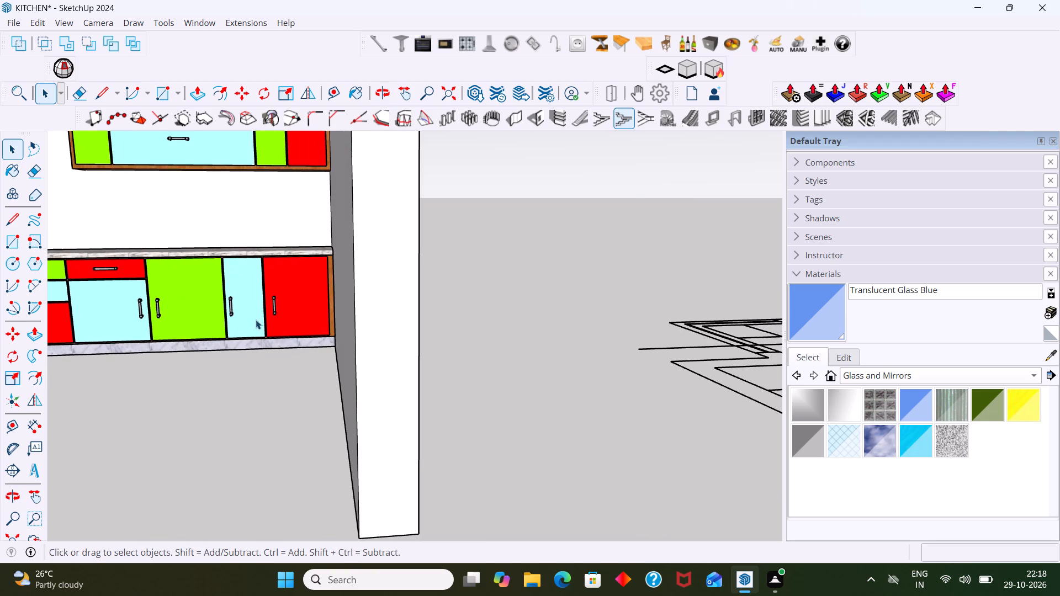
scroll(242, 305, "up", 3)
left_click(227, 312)
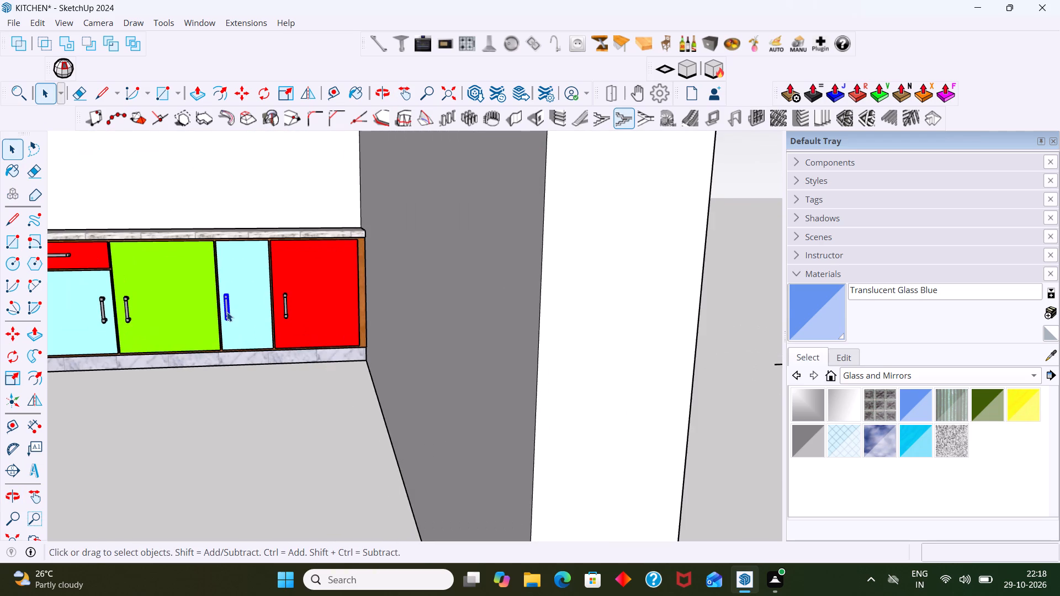
key("m")
left_click(227, 312)
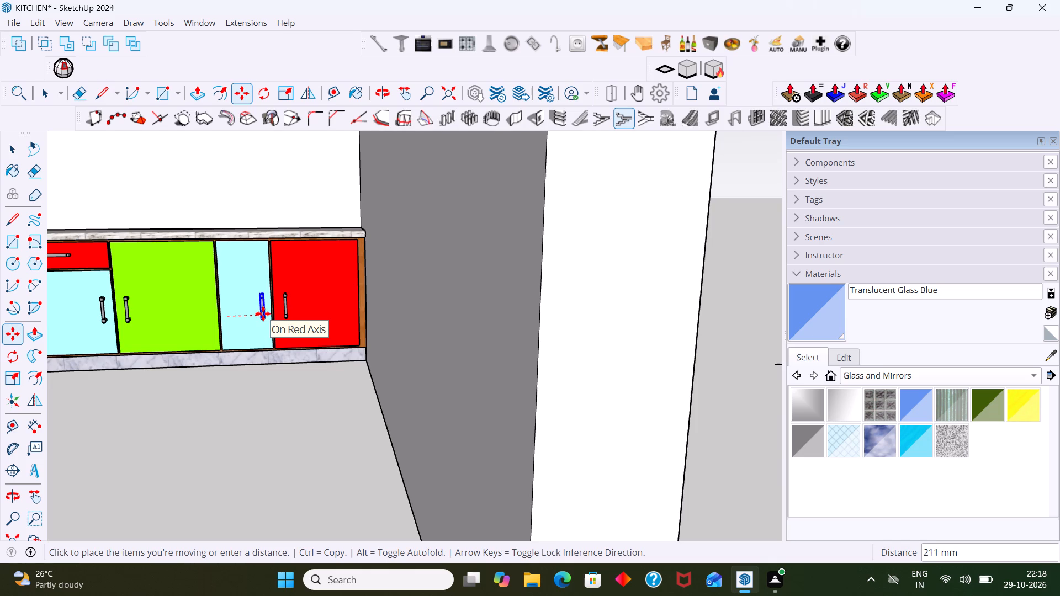
left_click(263, 313)
key("space")
Move the handle on the base cabinet's red end door about 20 mm along the red axis, towards the narrow light-blue door.
left_click(285, 316)
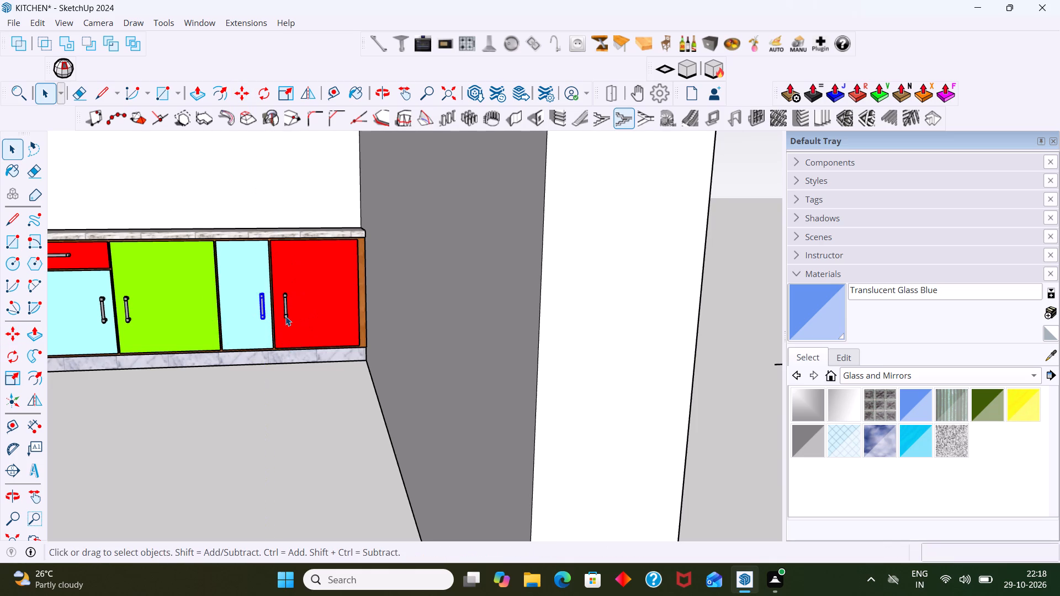
key("m")
left_click(285, 316)
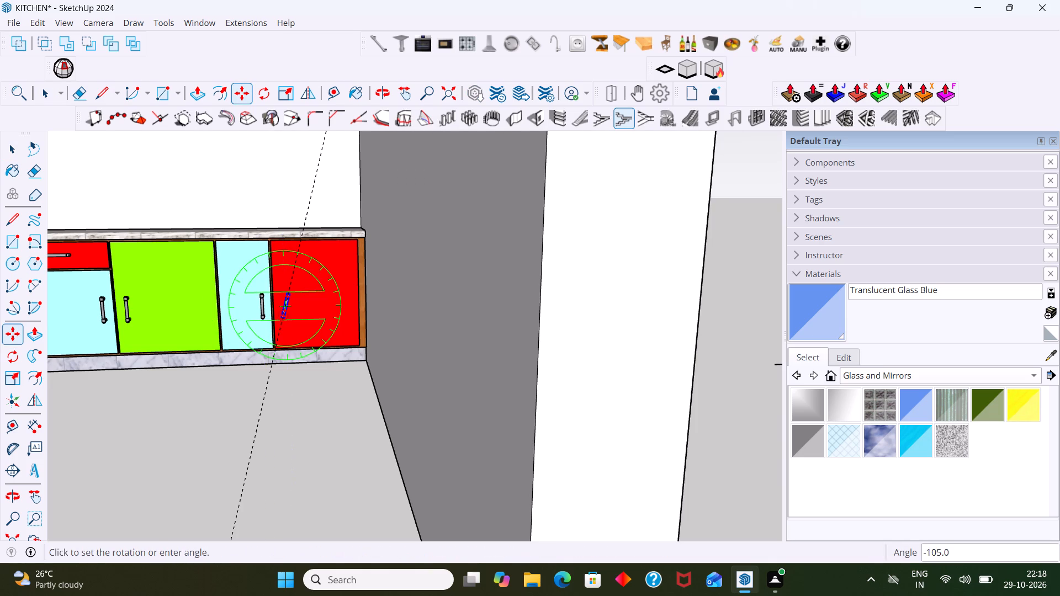
key("Escape")
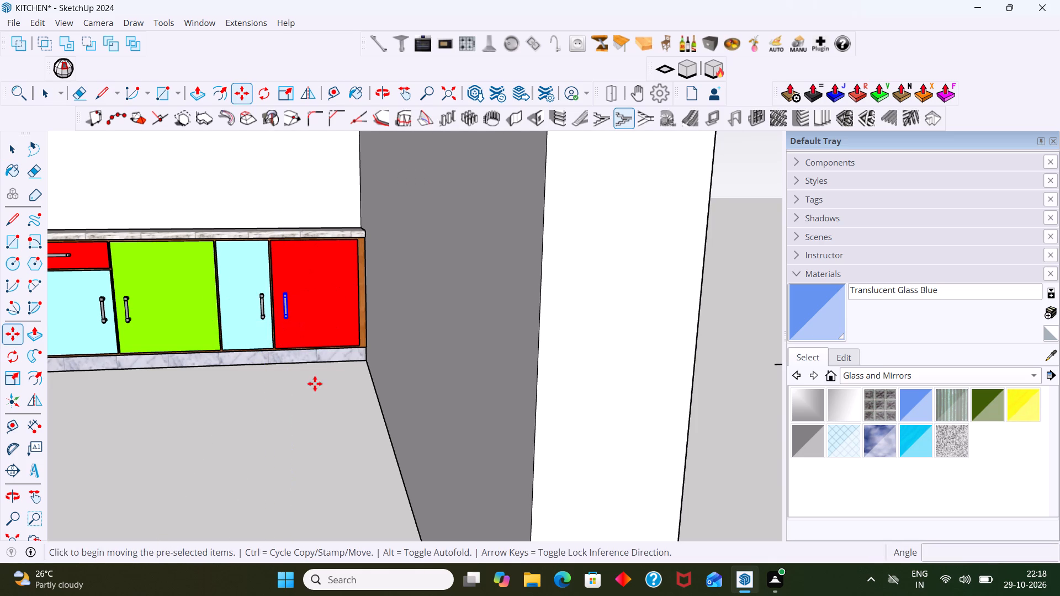
left_click(284, 326)
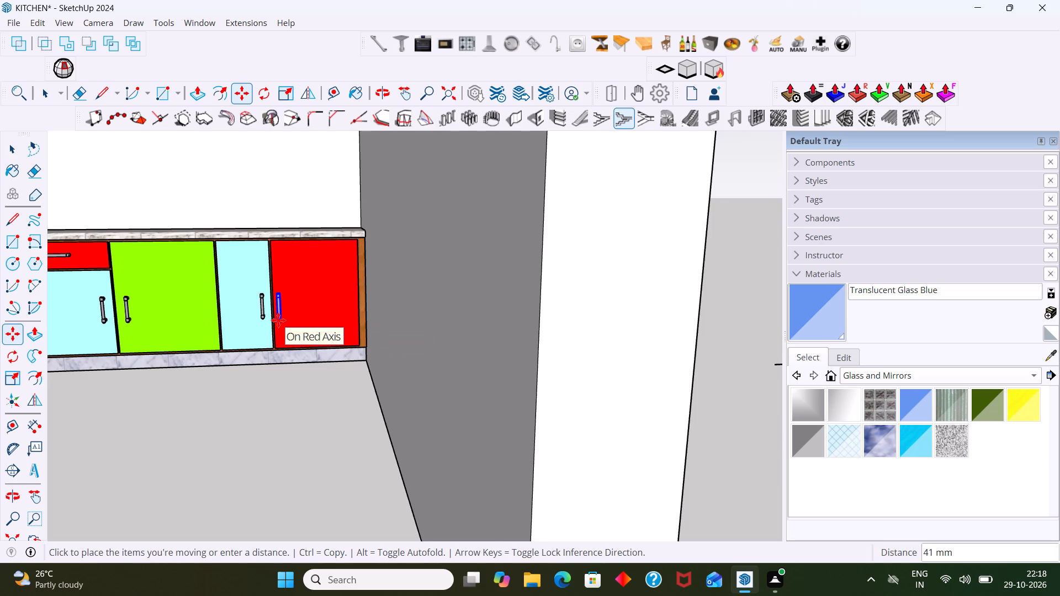
left_click(282, 318)
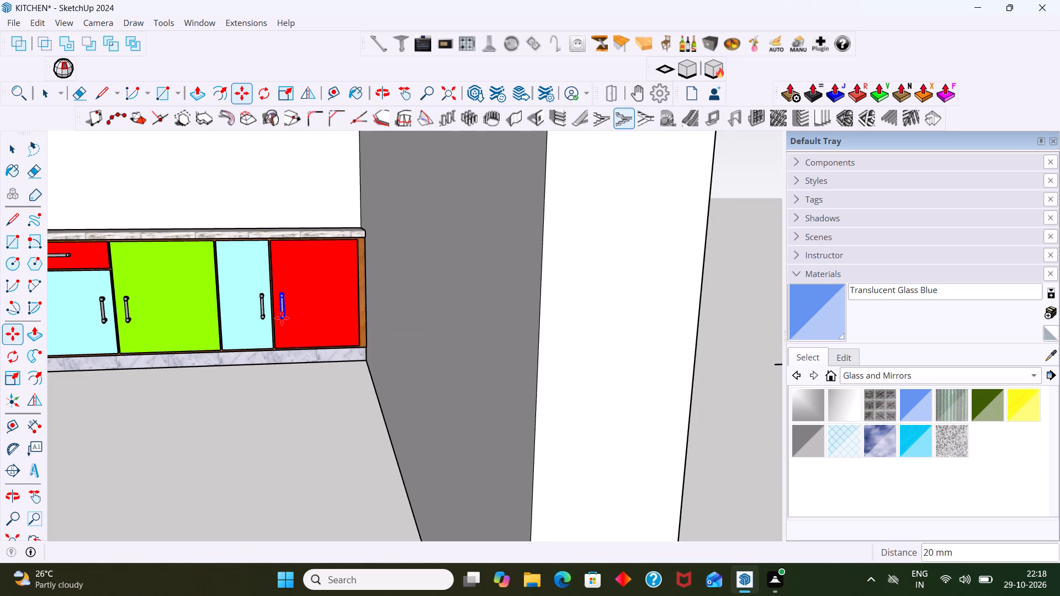
key("space")
left_click(286, 388)
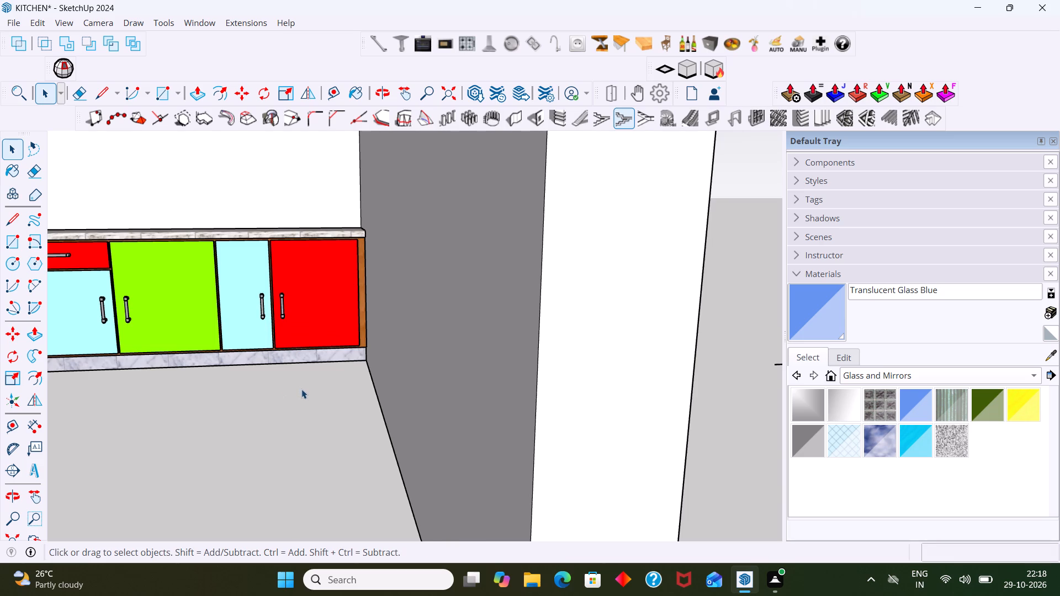
Examine the handle placement across the base and wall cabinet fronts.
scroll(302, 392, "down", 4)
left_click(483, 306)
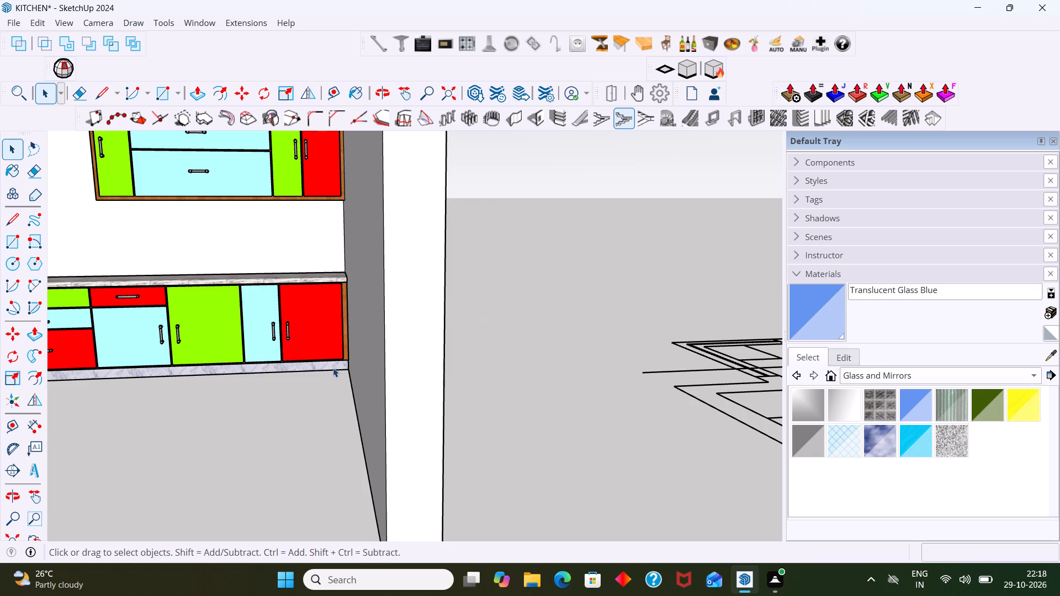
scroll(331, 363, "up", 1)
scroll(335, 354, "down", 6)
middle_click_drag(302, 274, 351, 284)
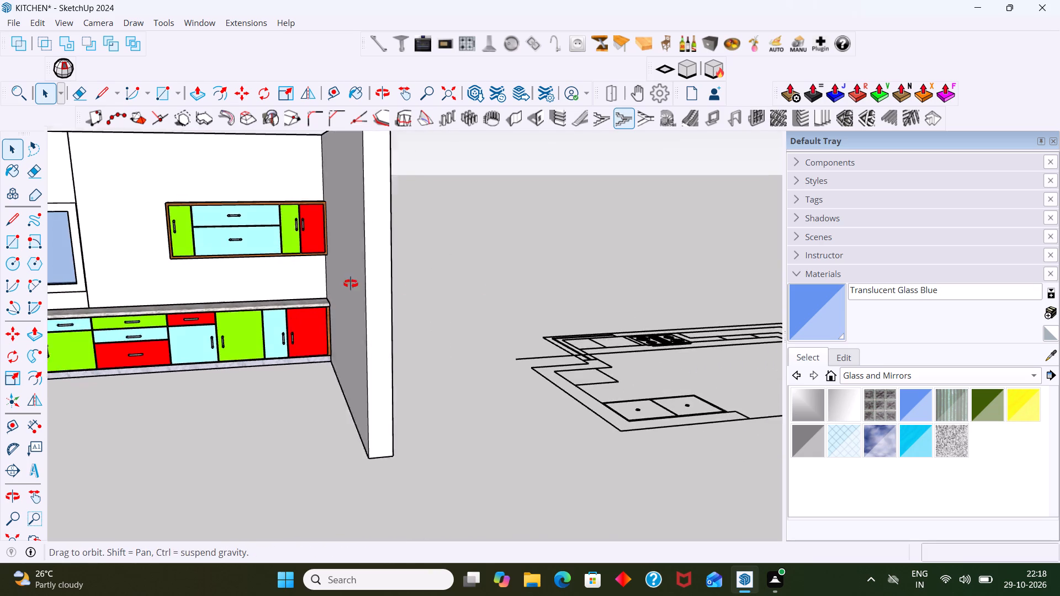
middle_click_drag(351, 284, 364, 281)
scroll(306, 258, "up", 6)
middle_click_drag(282, 249, 388, 332, "shift")
scroll(387, 322, "down", 12)
middle_click_drag(271, 382, 186, 402)
scroll(189, 350, "up", 2)
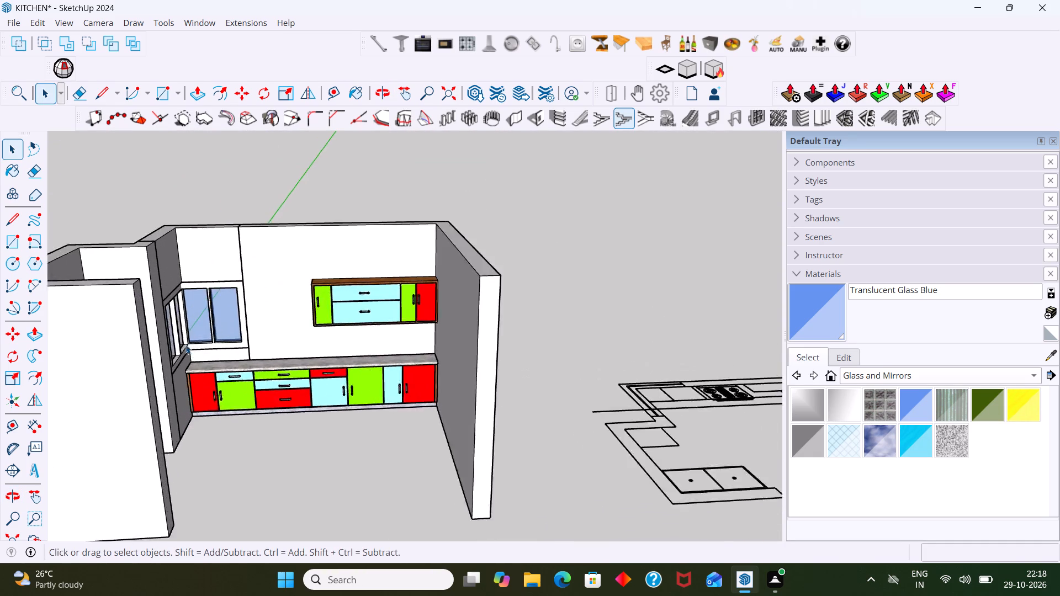
Paint one corner window's frame with Wood Bamboo from the Wood materials, working from outside the room.
scroll(185, 344, "up", 8)
middle_click_drag(165, 341, 462, 343)
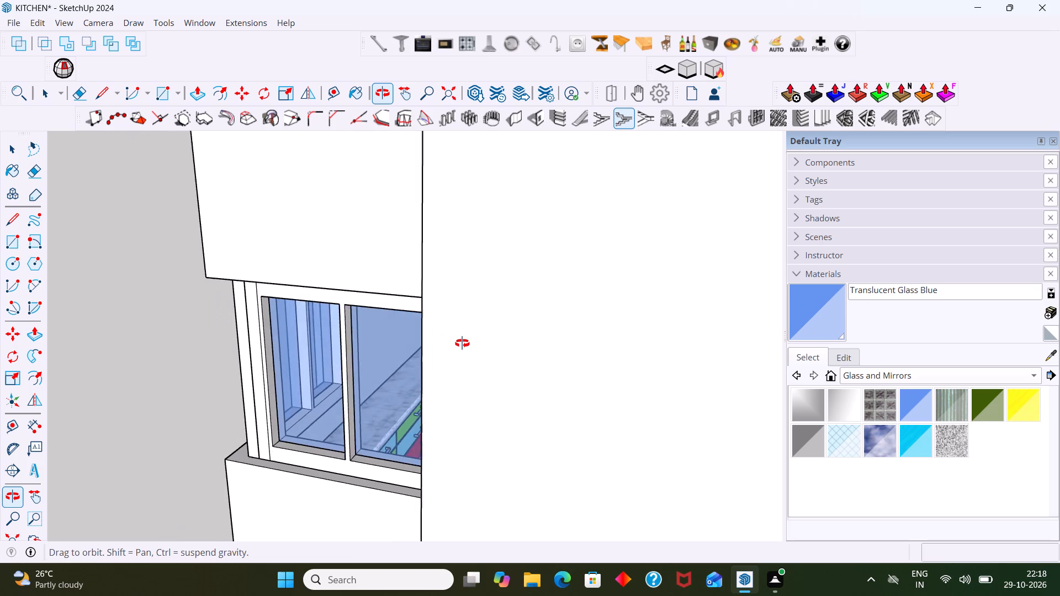
middle_click_drag(462, 343, 461, 344)
scroll(370, 350, "down", 6)
middle_click_drag(349, 361, 452, 349)
scroll(462, 347, "up", 3)
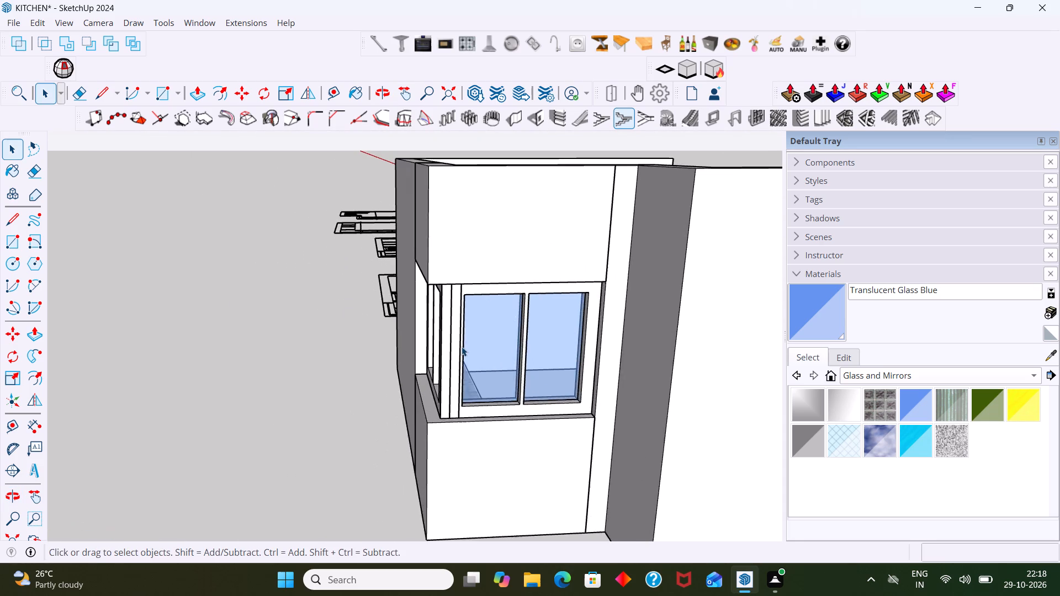
middle_click_drag(462, 344, 341, 347)
scroll(339, 353, "up", 3)
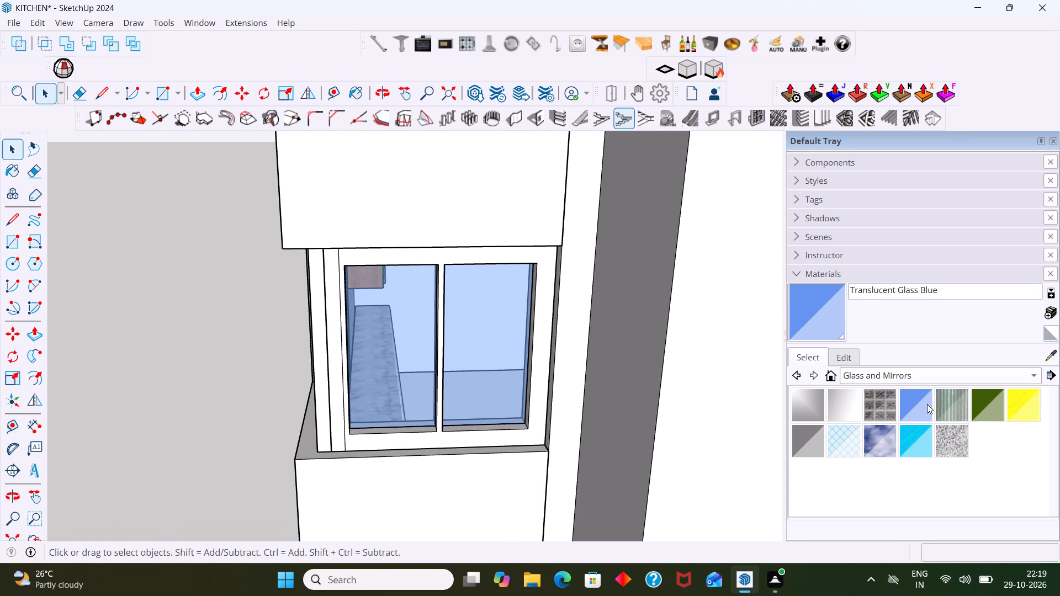
left_click(1035, 376)
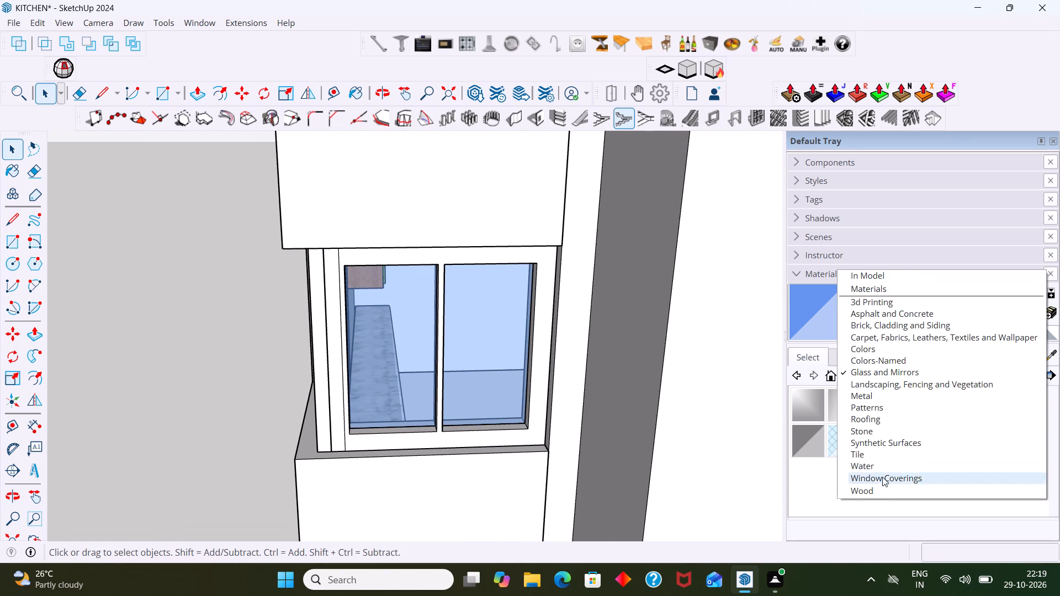
left_click(878, 491)
left_click(803, 401)
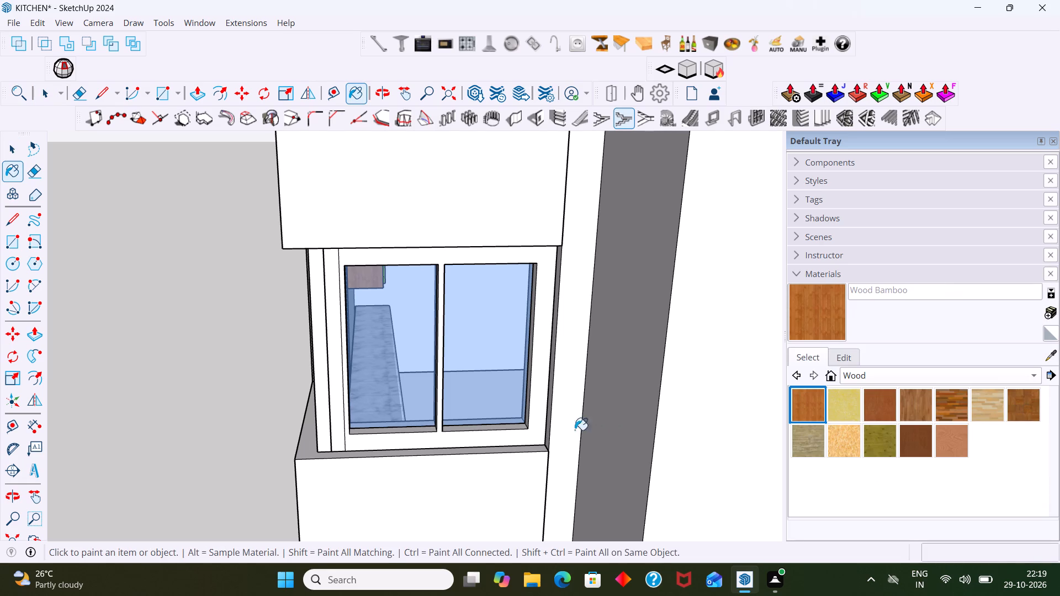
scroll(555, 429, "up", 2)
left_click(535, 437)
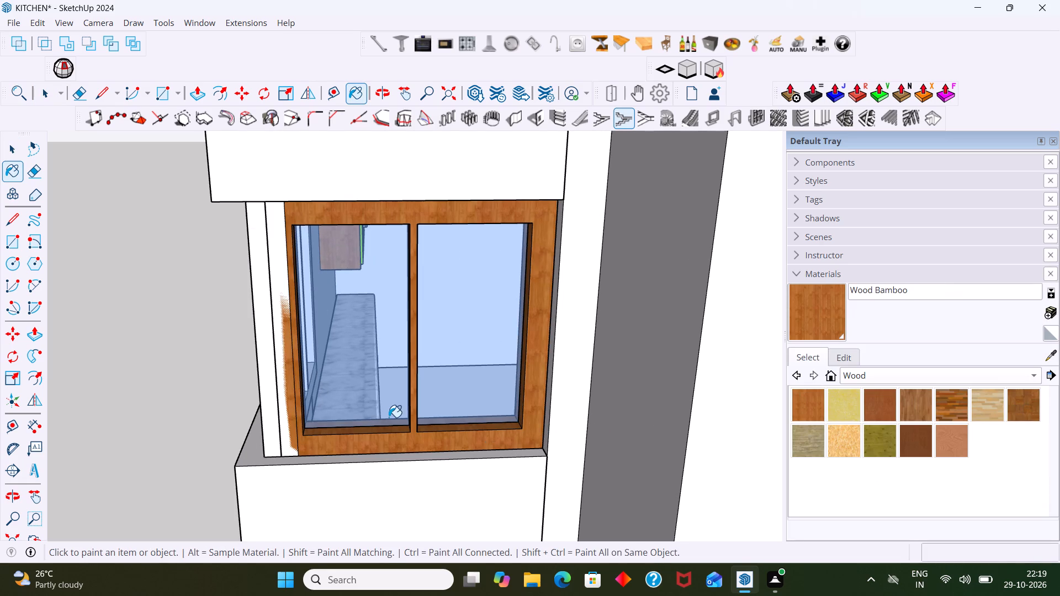
Paint the adjoining corner window's frame with the same Wood Bamboo material.
scroll(388, 417, "down", 1)
middle_click_drag(315, 374, 498, 384)
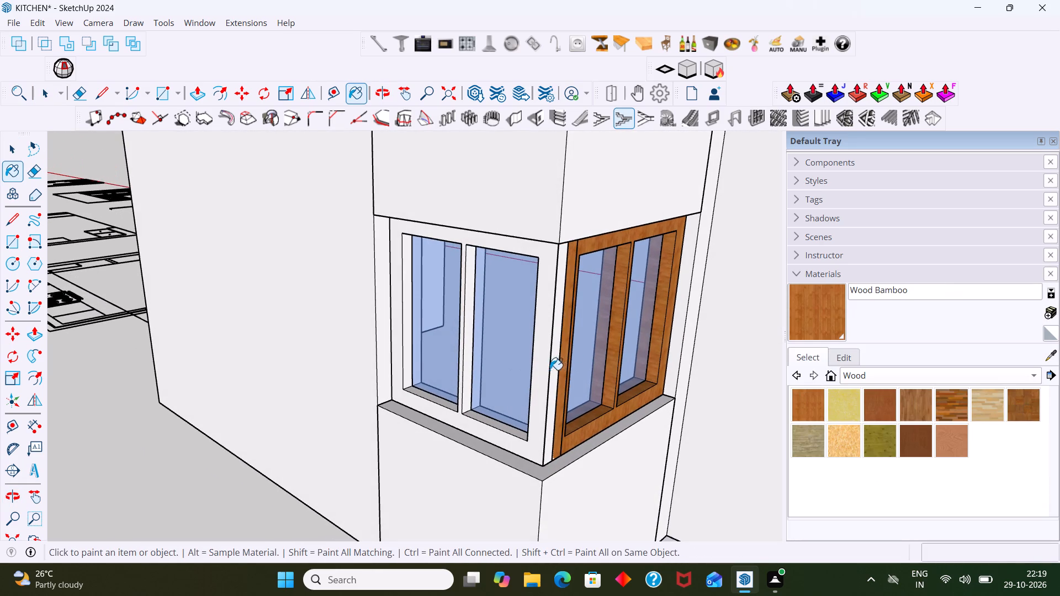
left_click(540, 369)
scroll(540, 368, "down", 4)
middle_click_drag(563, 373, 381, 372)
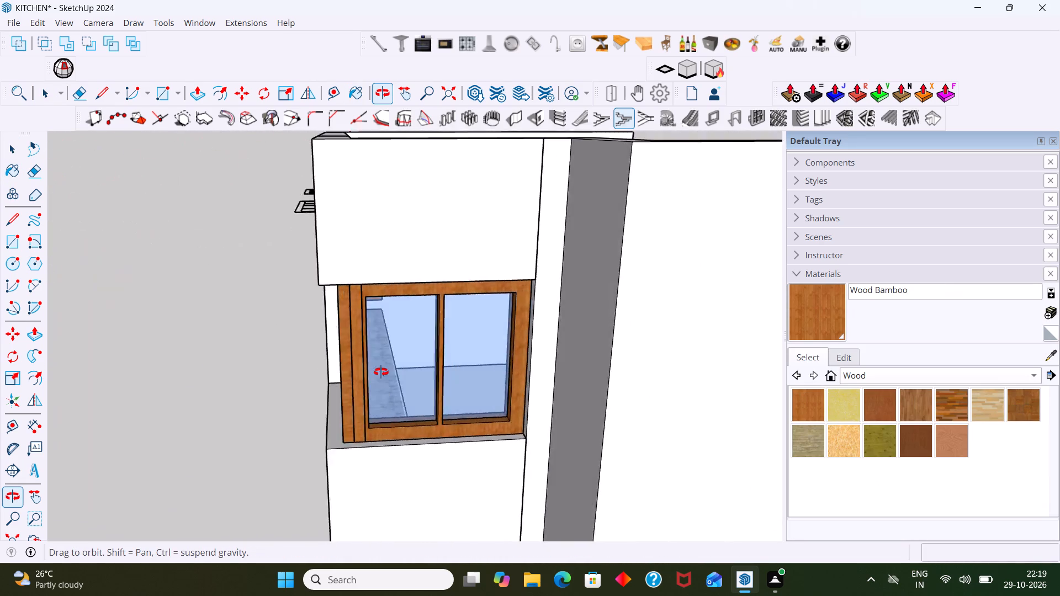
middle_click_drag(381, 372, 267, 381)
middle_click_drag(251, 379, 215, 389)
scroll(237, 381, "down", 2)
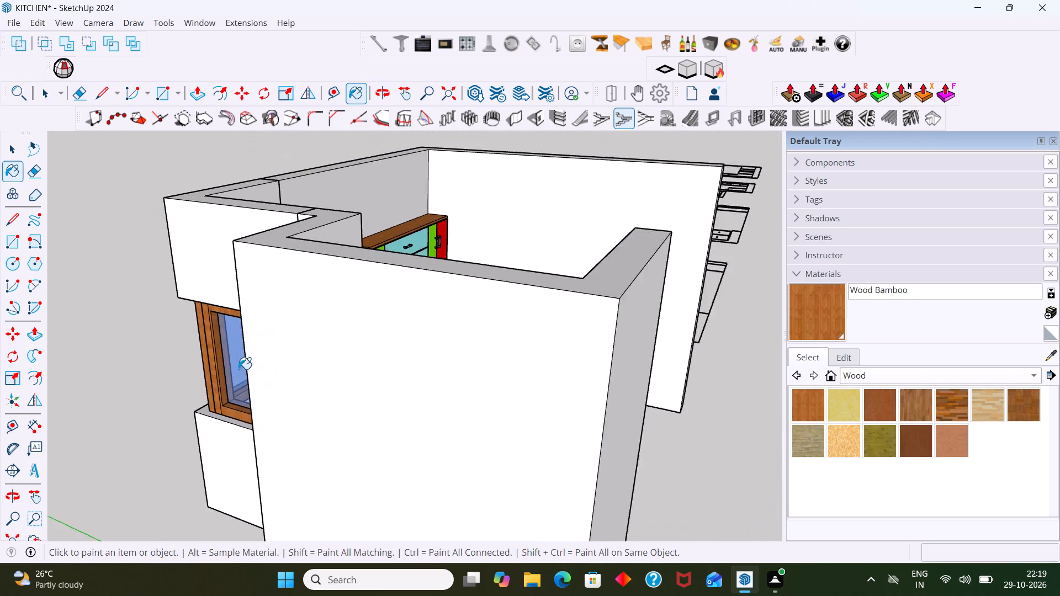
scroll(239, 369, "down", 1)
middle_click_drag(409, 280, 224, 375)
key("space")
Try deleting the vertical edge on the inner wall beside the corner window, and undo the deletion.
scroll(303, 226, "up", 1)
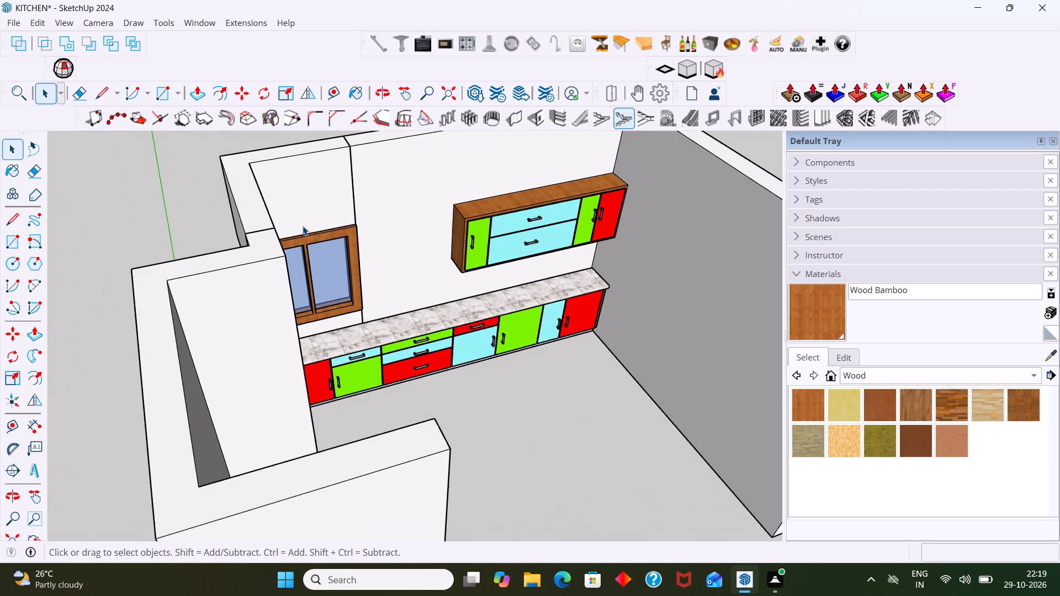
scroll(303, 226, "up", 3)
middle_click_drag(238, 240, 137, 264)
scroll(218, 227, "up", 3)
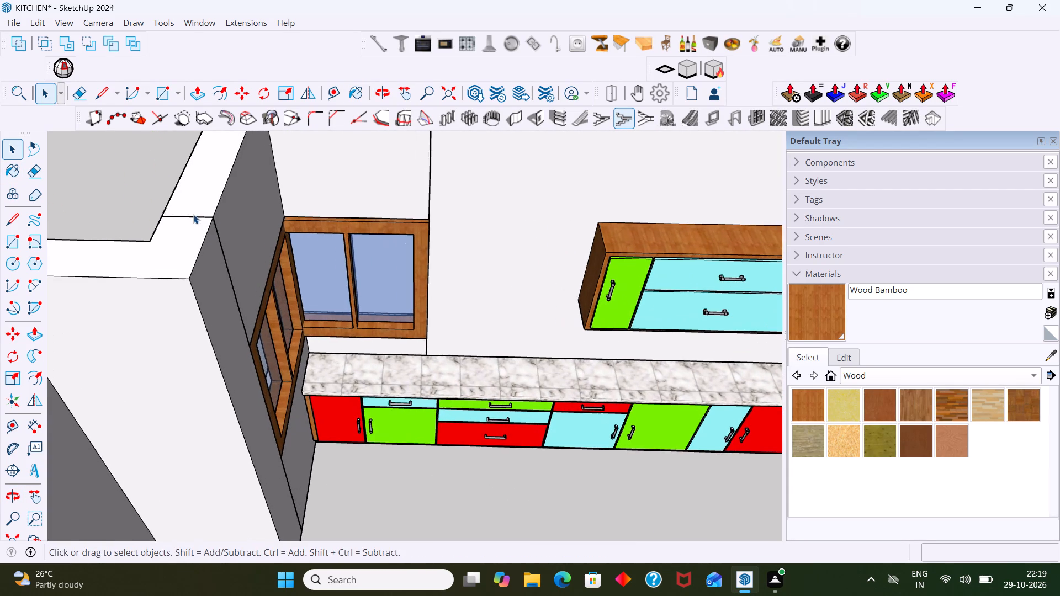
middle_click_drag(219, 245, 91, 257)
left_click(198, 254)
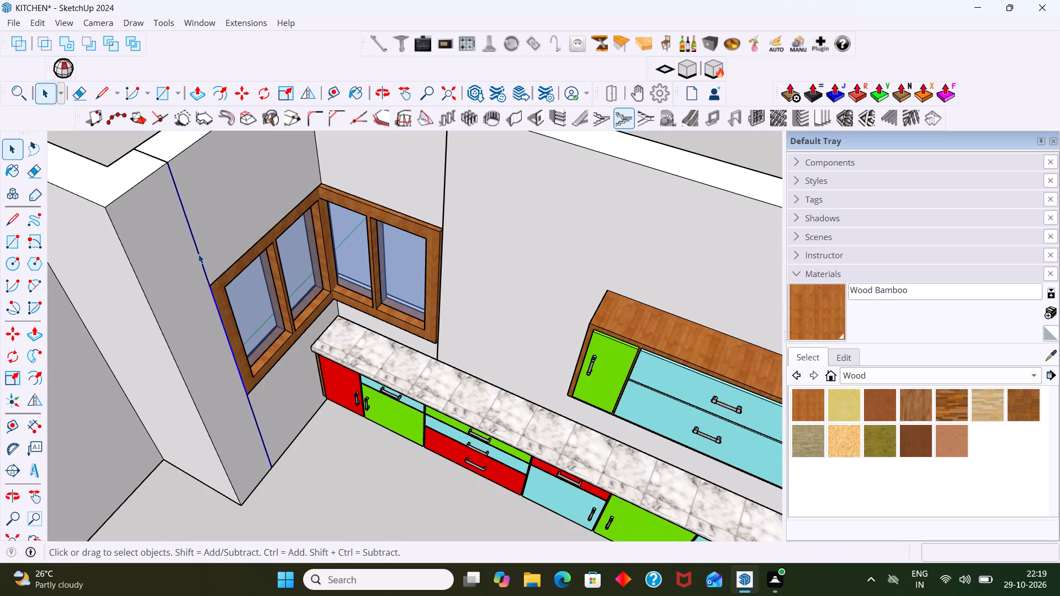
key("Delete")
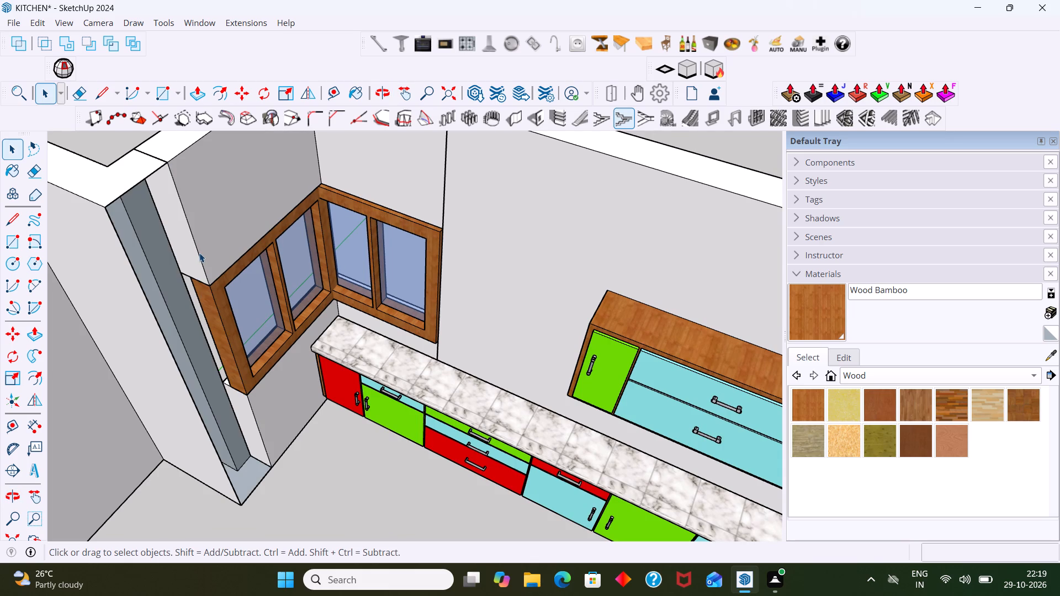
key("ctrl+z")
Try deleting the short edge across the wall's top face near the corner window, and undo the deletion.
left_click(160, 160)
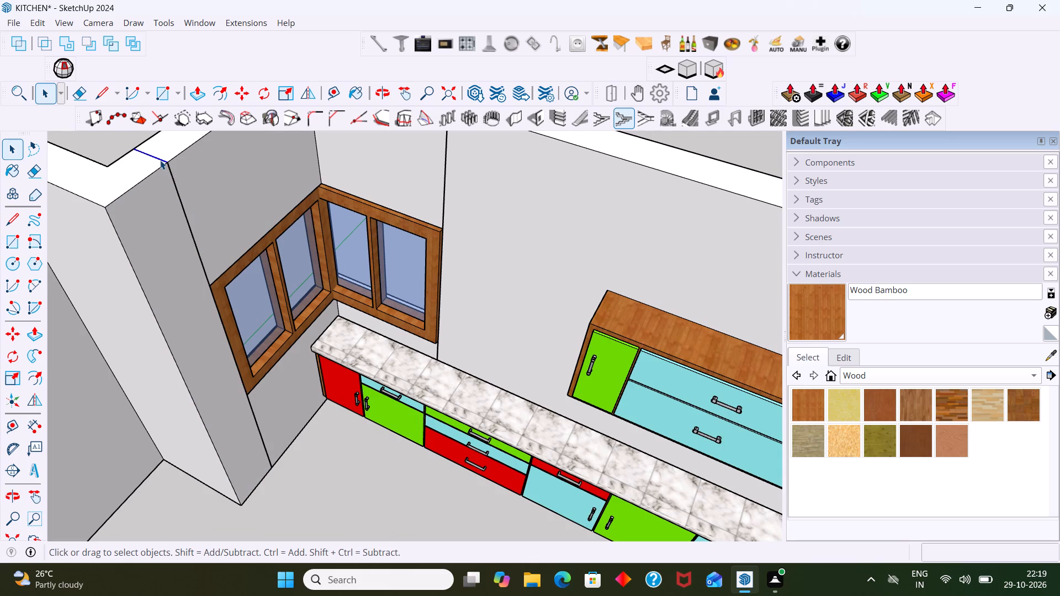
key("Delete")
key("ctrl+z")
Examine the kitchen's cabinets, countertop and wood-framed corner windows from several angles.
scroll(183, 193, "down", 12)
middle_click_drag(218, 230, 251, 217)
scroll(292, 230, "down", 2)
left_click(449, 206)
middle_click_drag(338, 286, 372, 204)
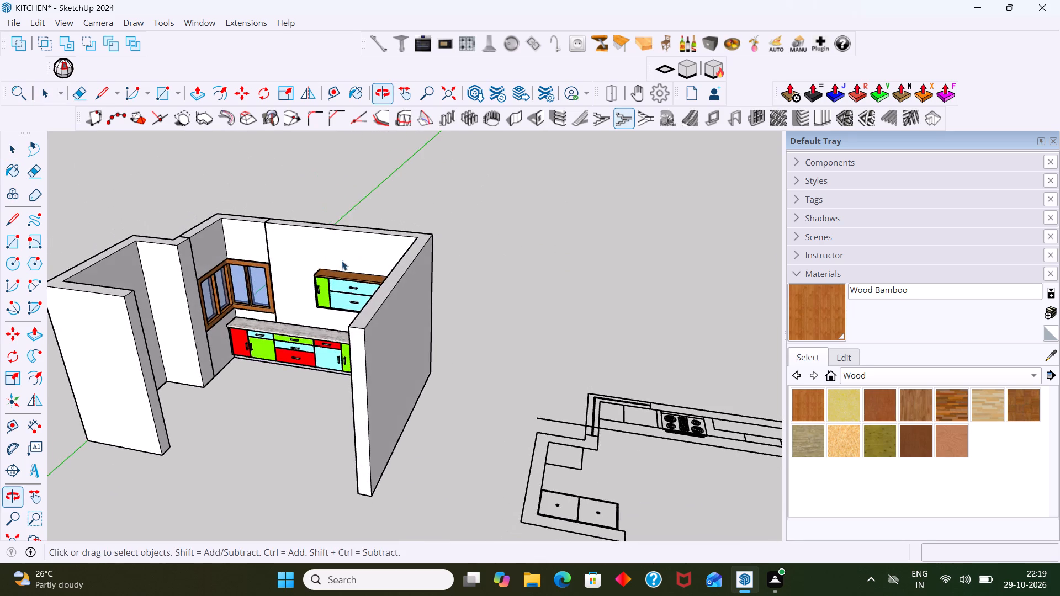
scroll(296, 277, "up", 2)
middle_click_drag(245, 303, 427, 263, "shift")
scroll(444, 301, "up", 2)
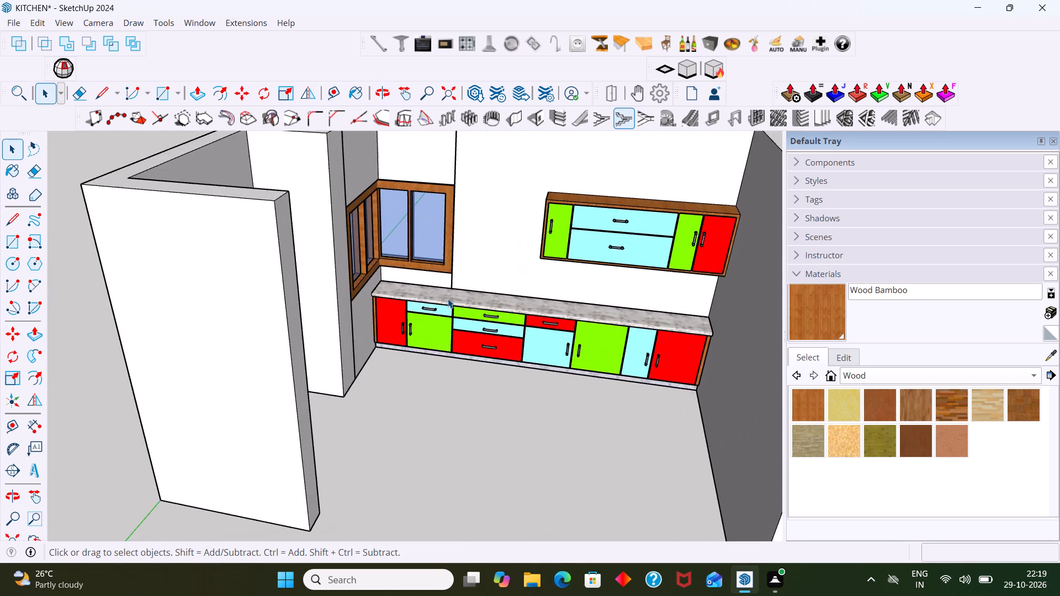
scroll(448, 299, "up", 3)
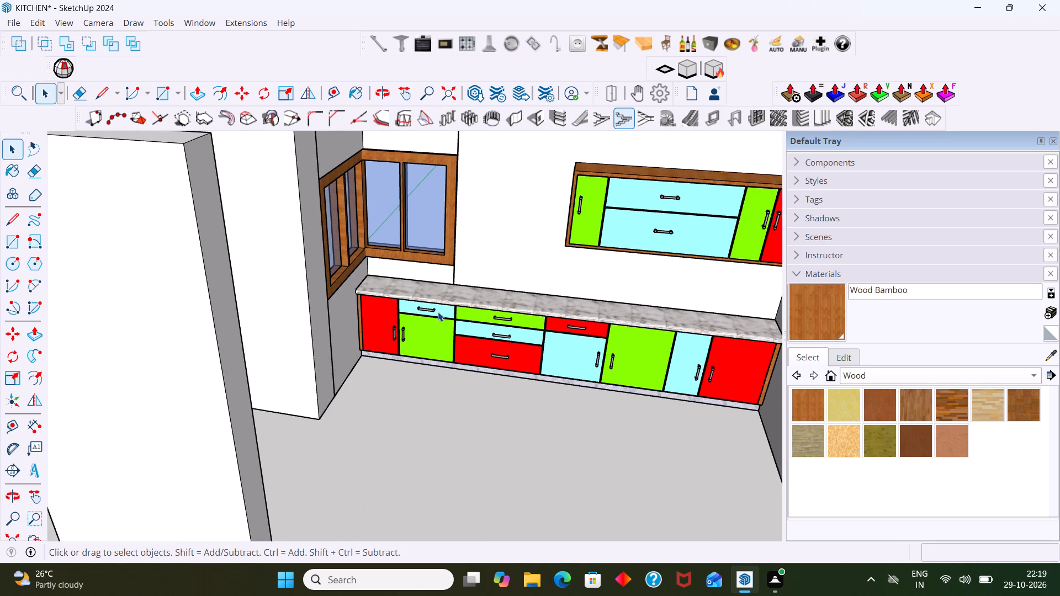
middle_click_drag(444, 308, 340, 373, "shift")
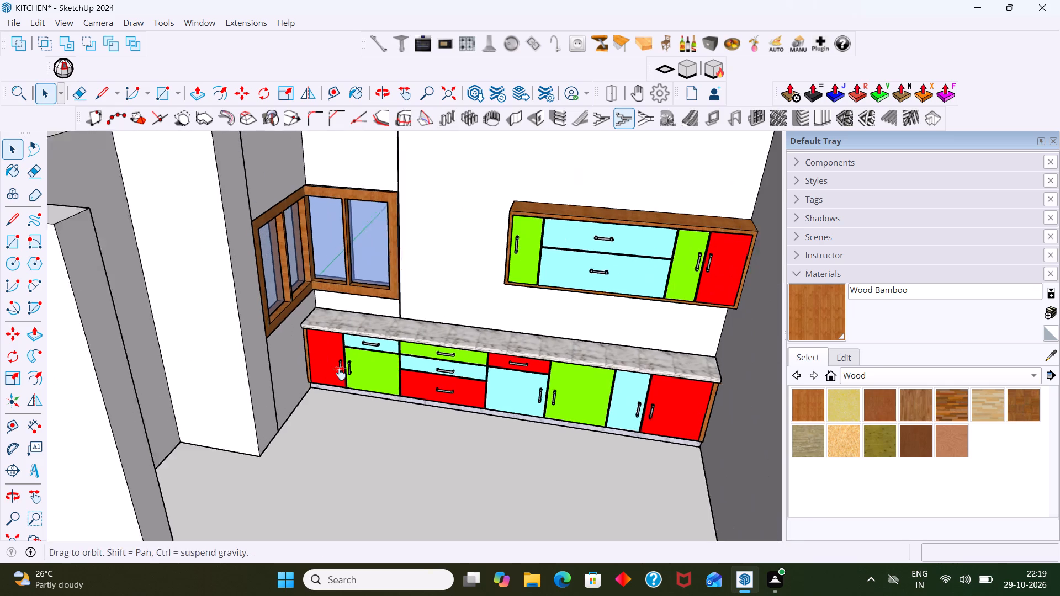
middle_click_drag(340, 373, 328, 380, "shift")
scroll(346, 368, "up", 9)
scroll(329, 361, "down", 12)
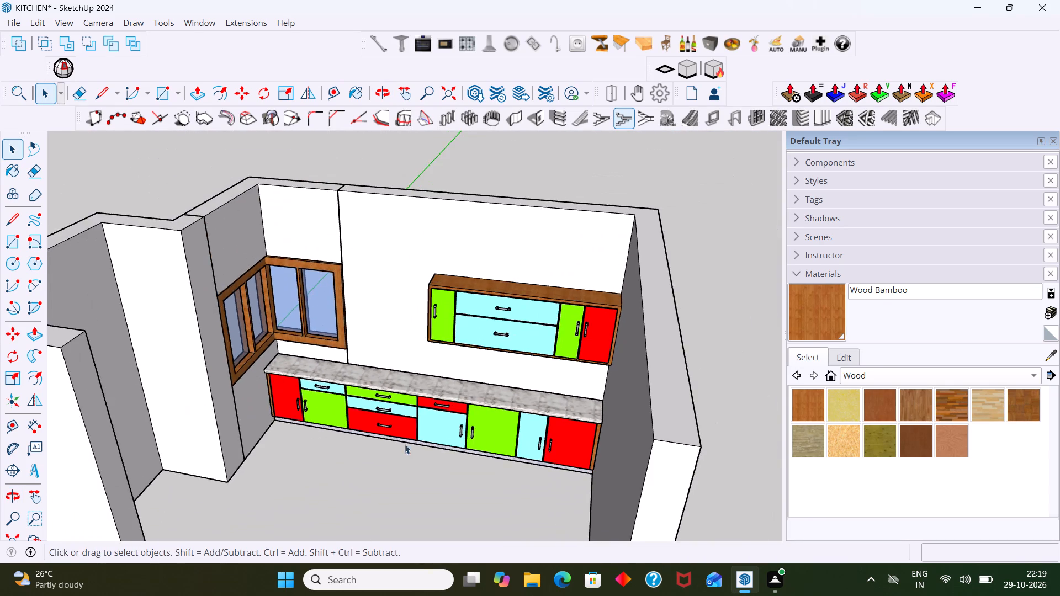
middle_click_drag(414, 435, 514, 400)
scroll(544, 435, "down", 11)
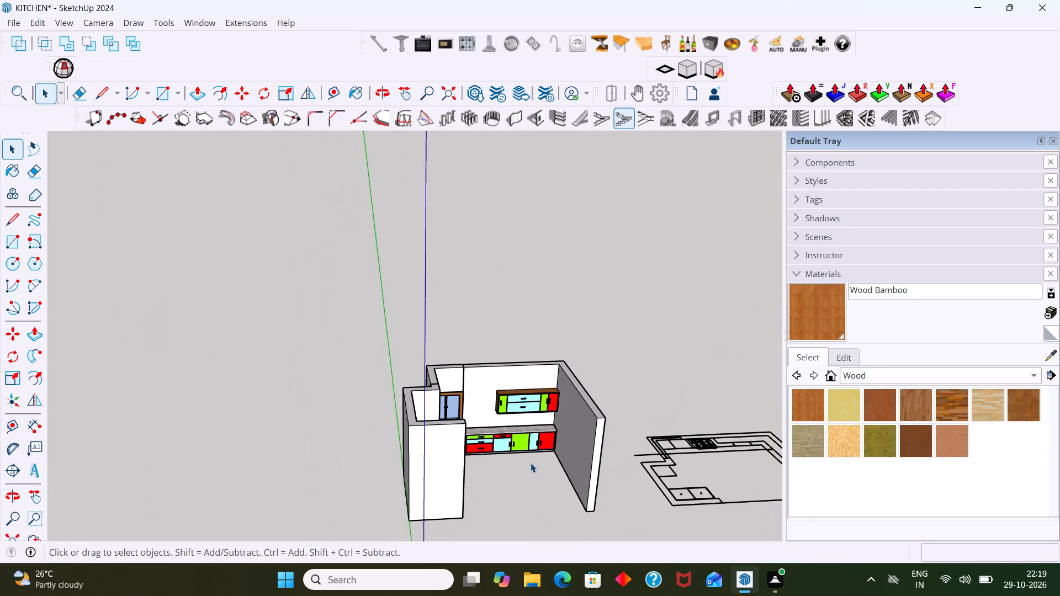
Examine the modelled kitchen alongside the row of floor plans and elevation drawings laid out beside it.
middle_click_drag(531, 461, 317, 433, "shift")
scroll(261, 438, "down", 1)
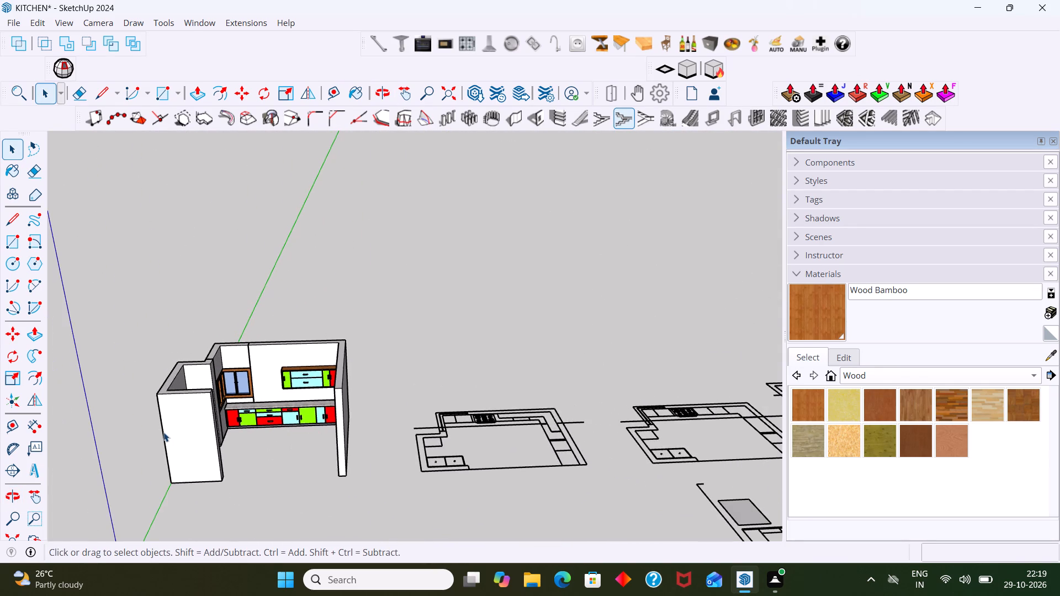
scroll(163, 432, "up", 1)
scroll(211, 419, "up", 2)
middle_click_drag(271, 430, 110, 392)
scroll(276, 398, "down", 1)
middle_click_drag(318, 418, 307, 469)
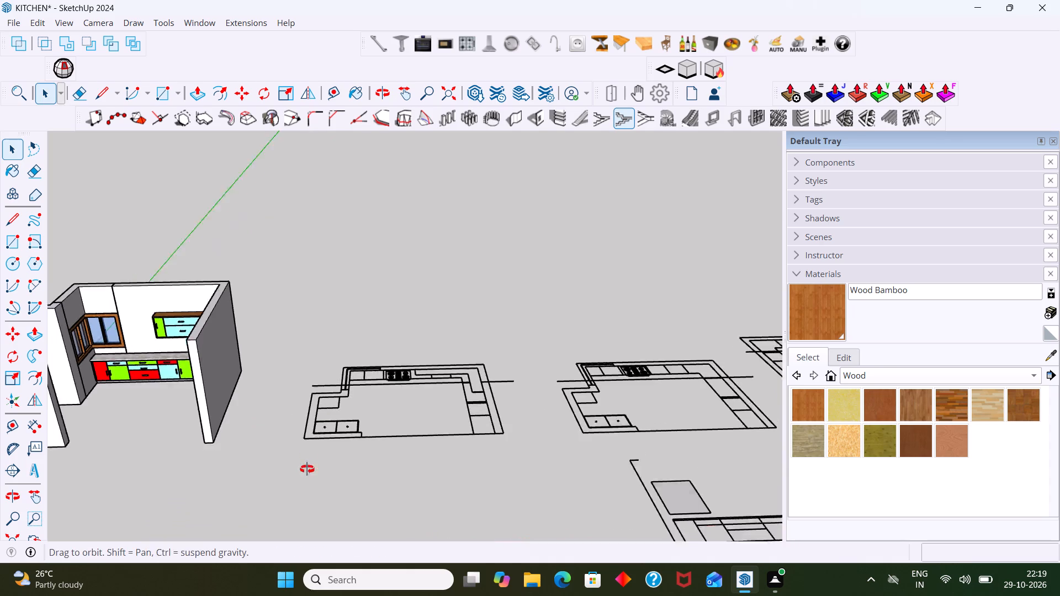
middle_click_drag(307, 469, 298, 505)
middle_click_drag(380, 417, 373, 517)
scroll(477, 371, "up", 1)
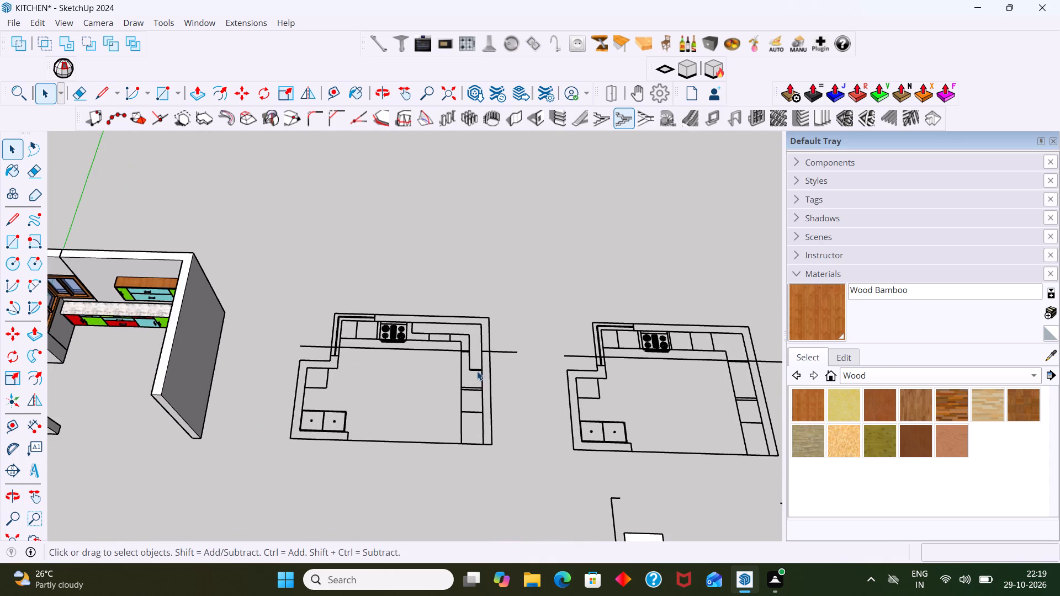
middle_click_drag(337, 390, 410, 289)
middle_click_drag(294, 364, 318, 307)
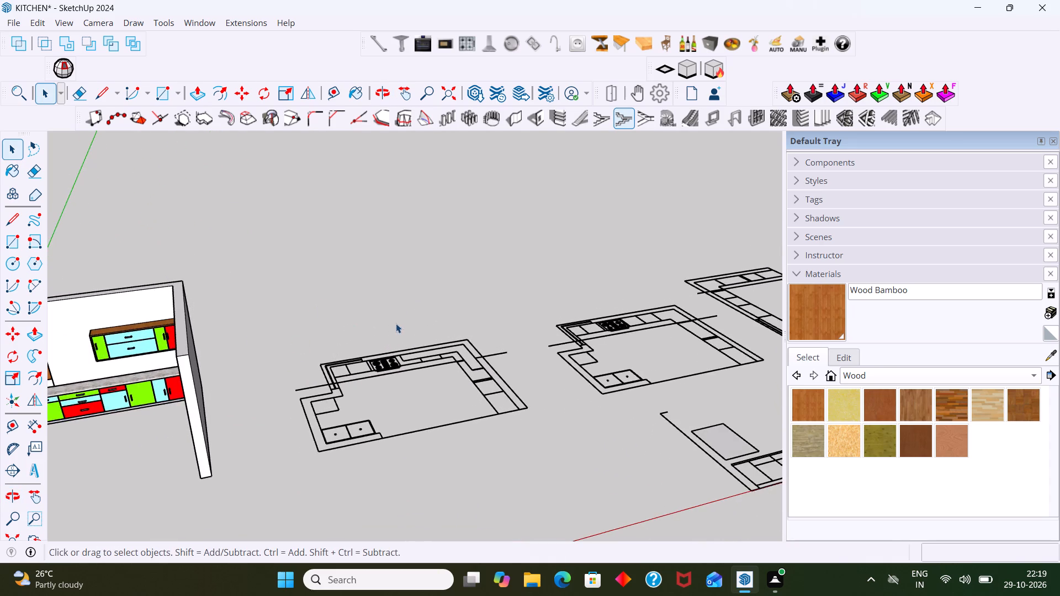
scroll(396, 323, "down", 5)
middle_click_drag(309, 411, 409, 372)
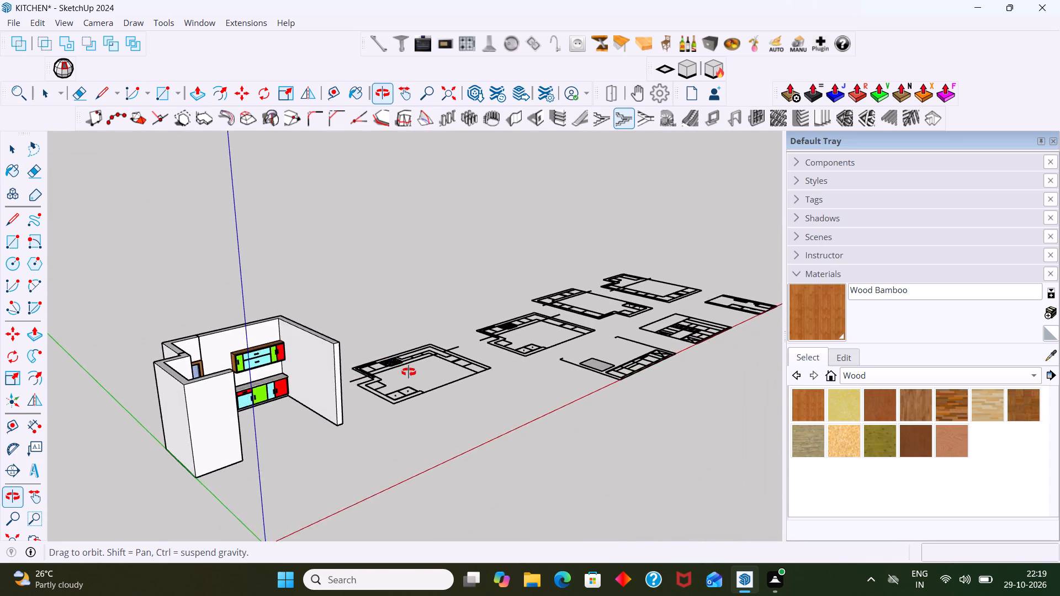
middle_click_drag(409, 372, 415, 476)
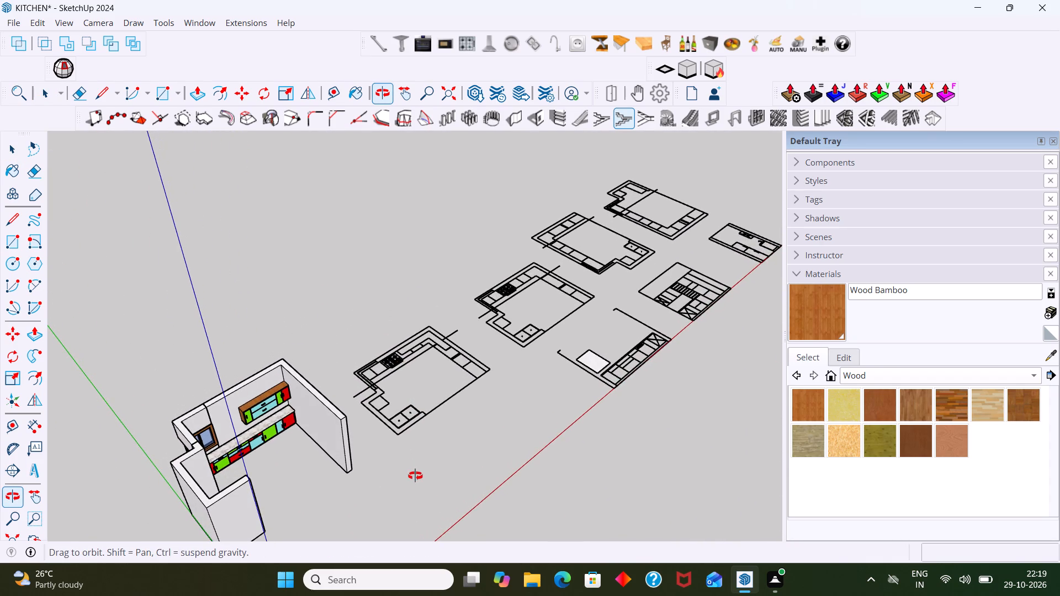
middle_click_drag(415, 476, 359, 478)
middle_click_drag(420, 425, 206, 418, "shift")
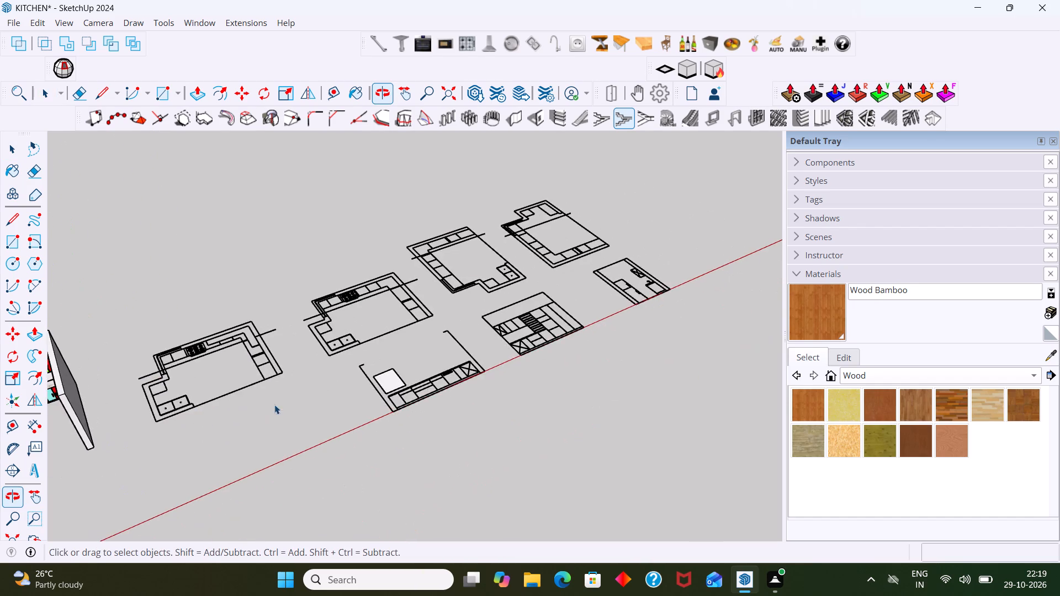
scroll(308, 375, "down", 7)
middle_click_drag(353, 363, 218, 381)
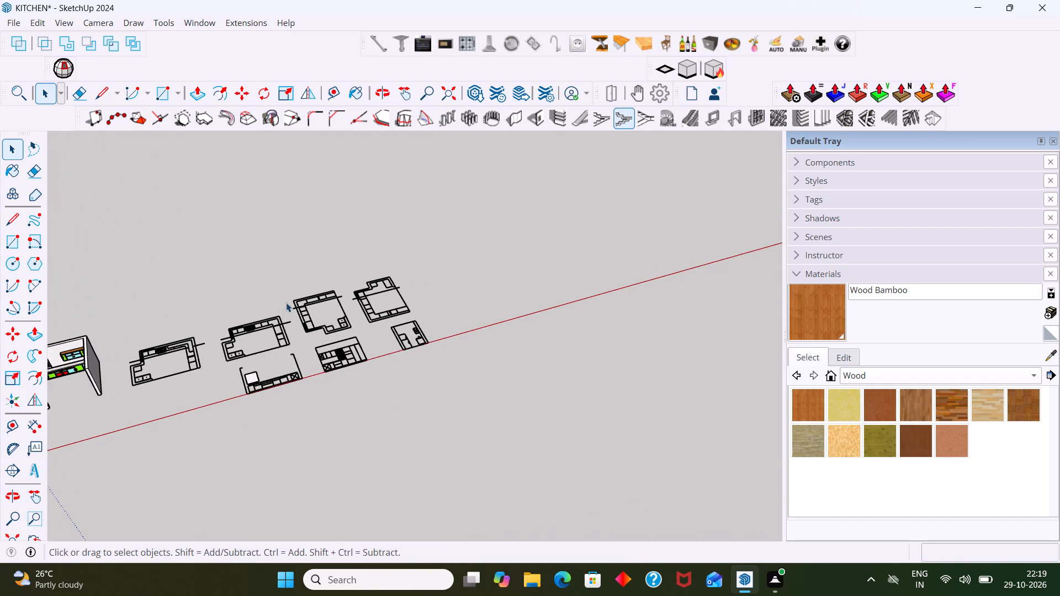
Examine the elevation drawings along the red axis, including the slatted shelf cabinet wall and the fridge and sink section.
scroll(288, 300, "up", 15)
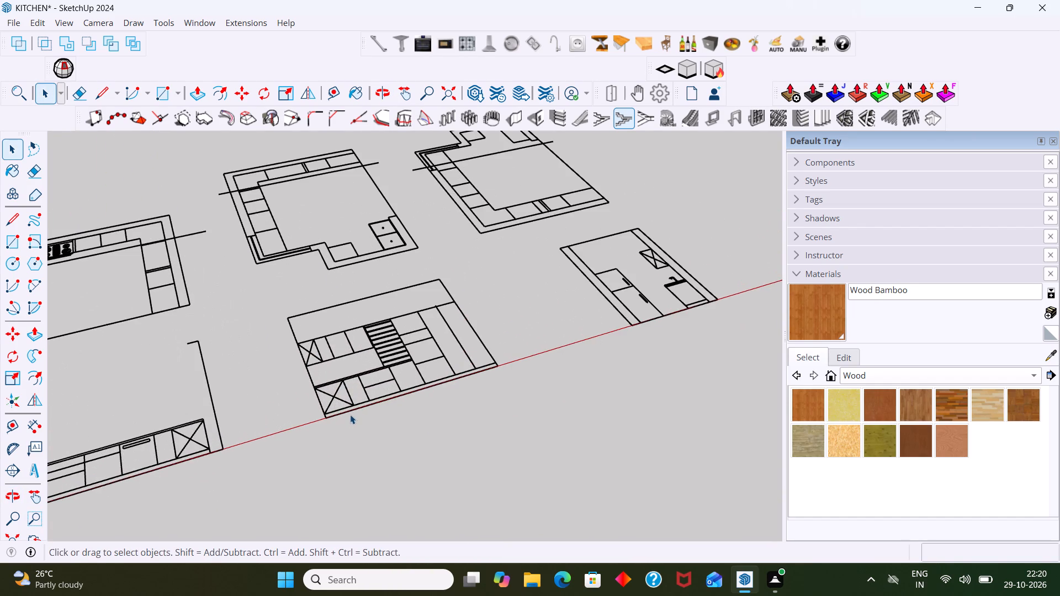
scroll(350, 414, "down", 5)
scroll(347, 414, "up", 4)
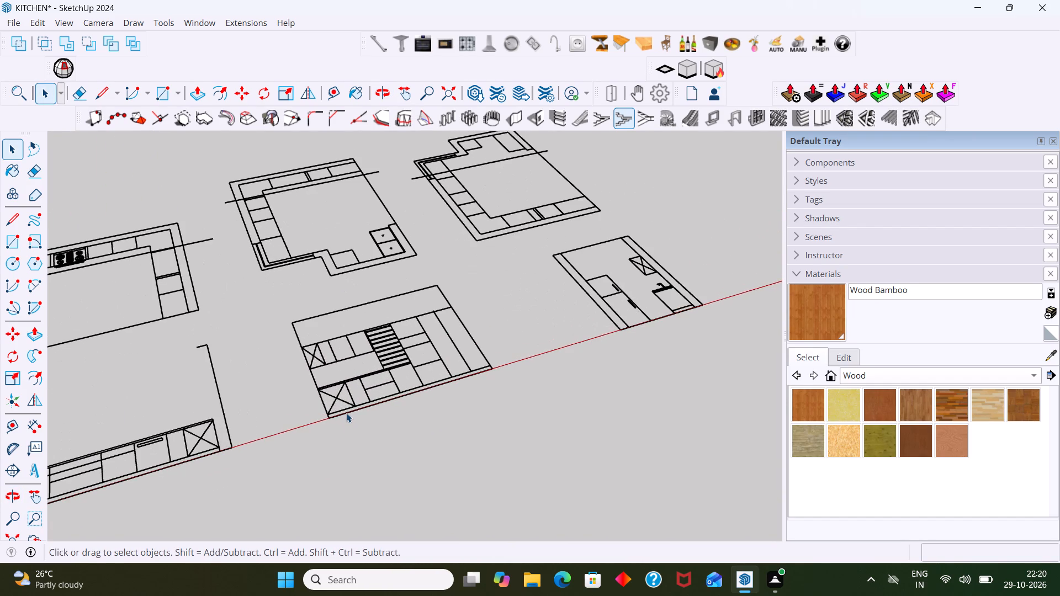
scroll(346, 413, "down", 4)
middle_click_drag(344, 389, 322, 372)
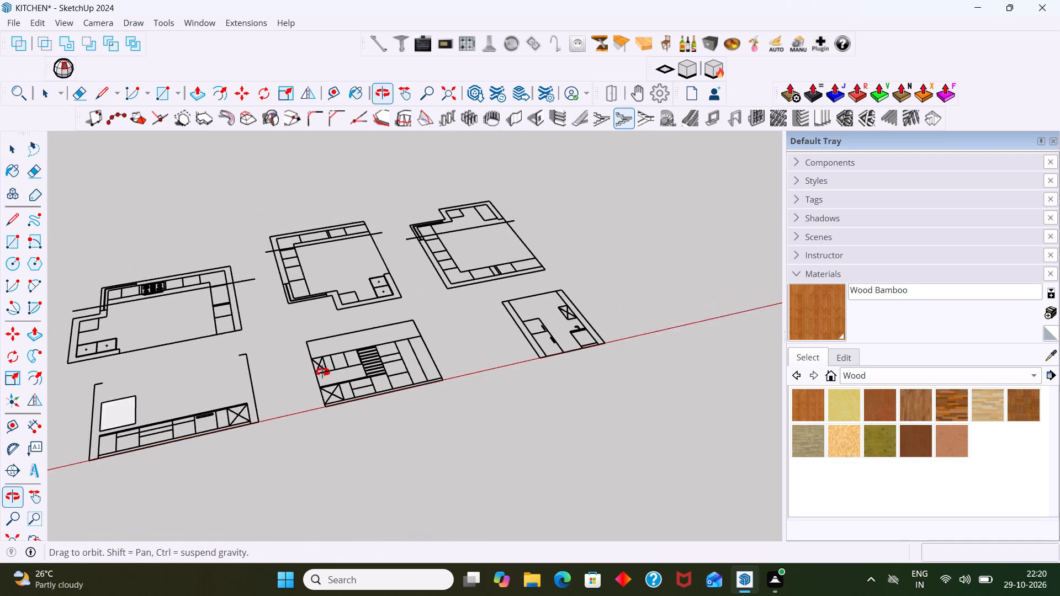
middle_click_drag(322, 372, 287, 354)
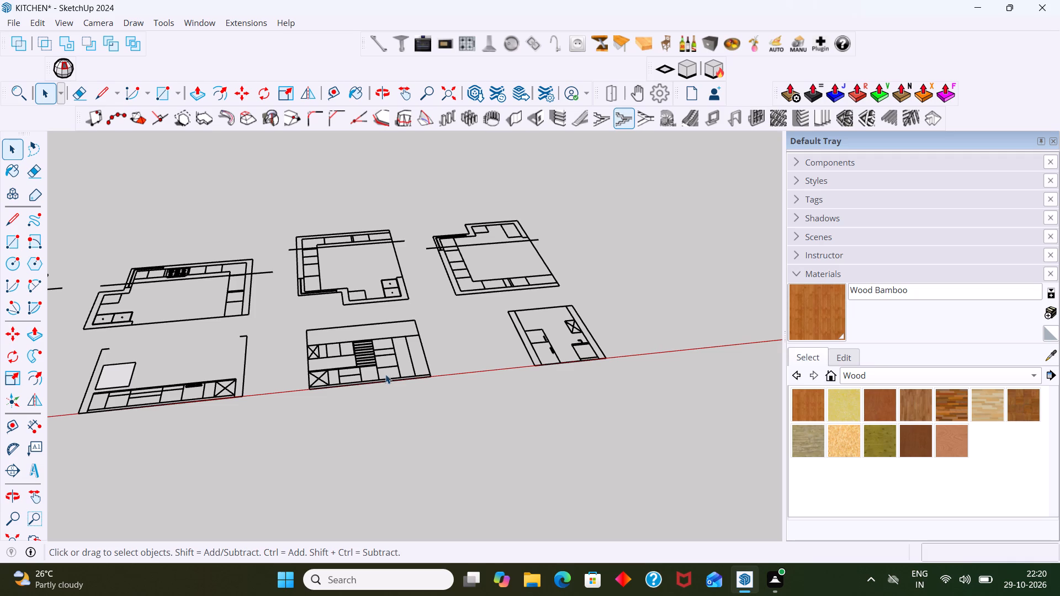
scroll(569, 321, "up", 11)
middle_click_drag(605, 366, 598, 399)
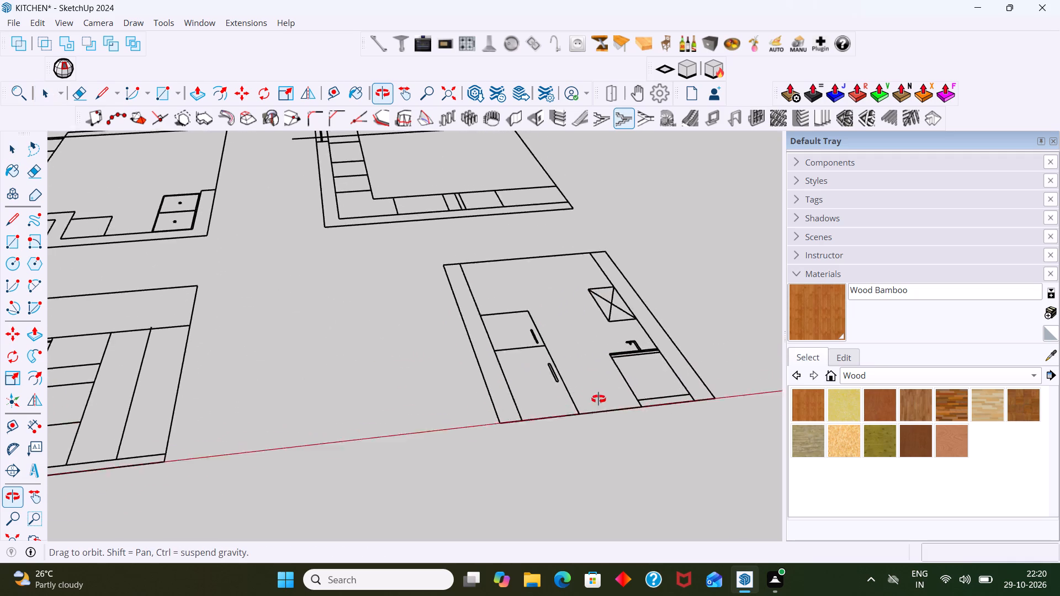
middle_click_drag(598, 399, 585, 441)
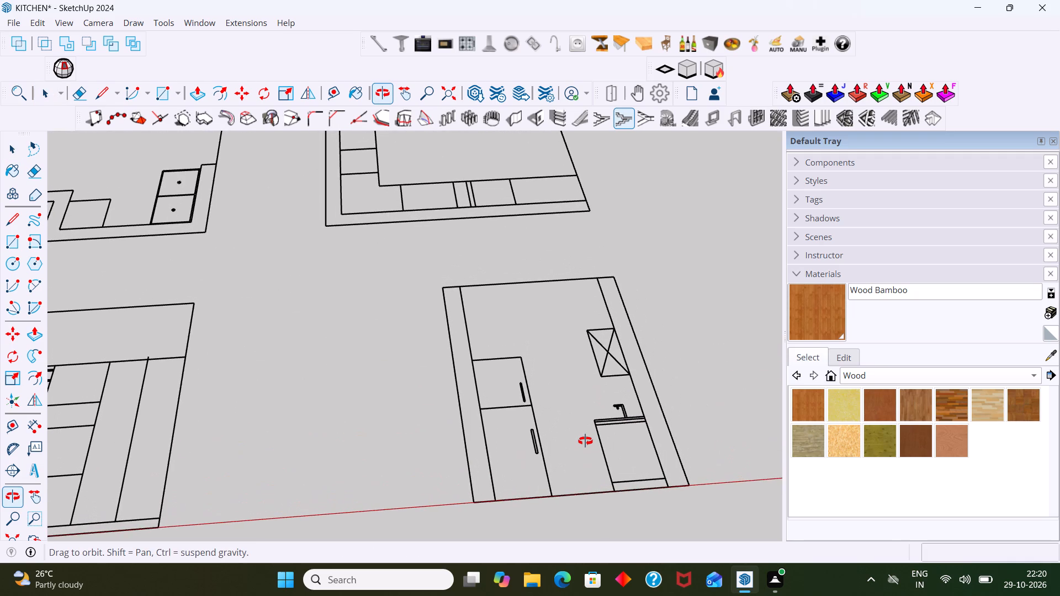
middle_click_drag(585, 441, 515, 423)
scroll(524, 416, "down", 4)
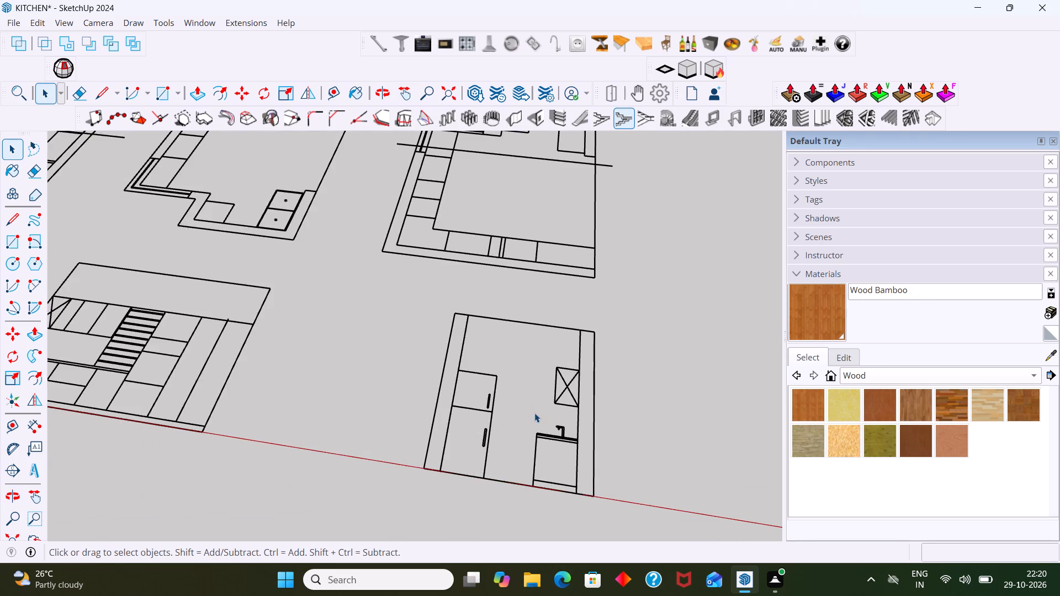
scroll(534, 413, "down", 5)
middle_click_drag(532, 422, 531, 377)
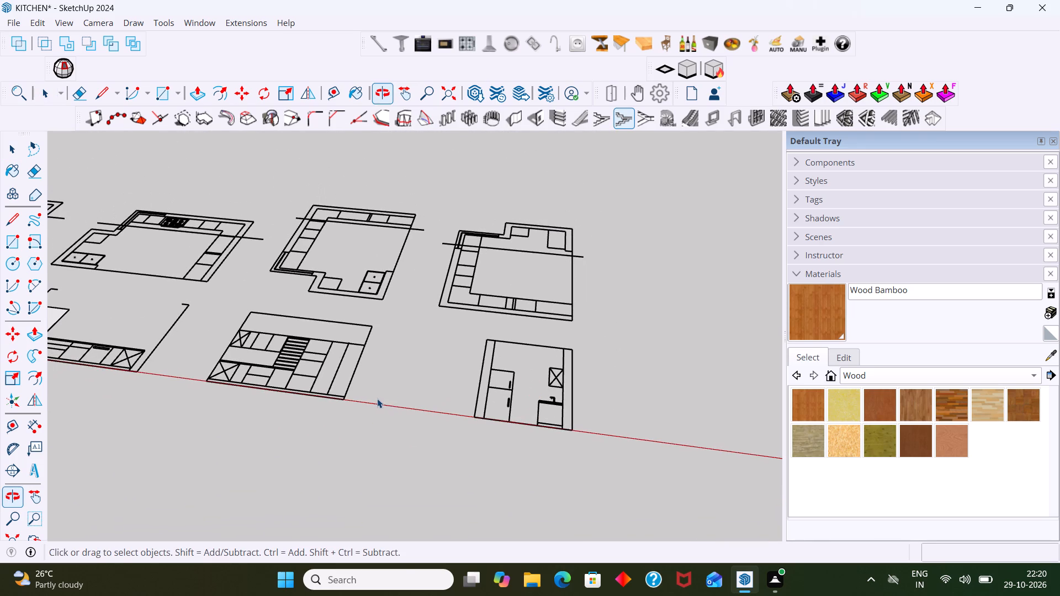
middle_click_drag(377, 396, 459, 359)
scroll(460, 361, "down", 2)
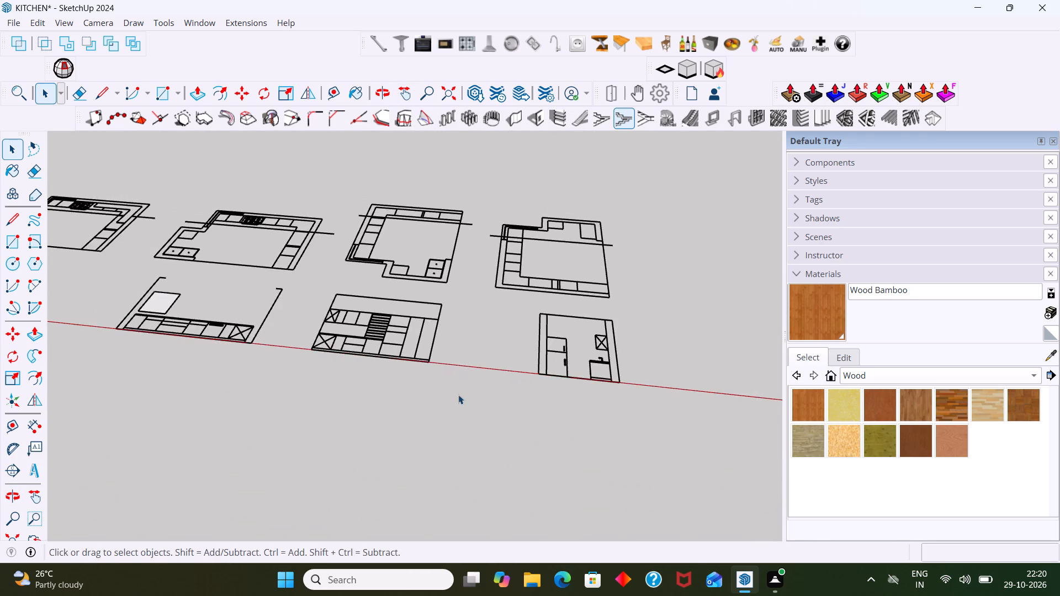
middle_click_drag(458, 393, 525, 491)
scroll(449, 431, "up", 4)
middle_click_drag(443, 438, 442, 500)
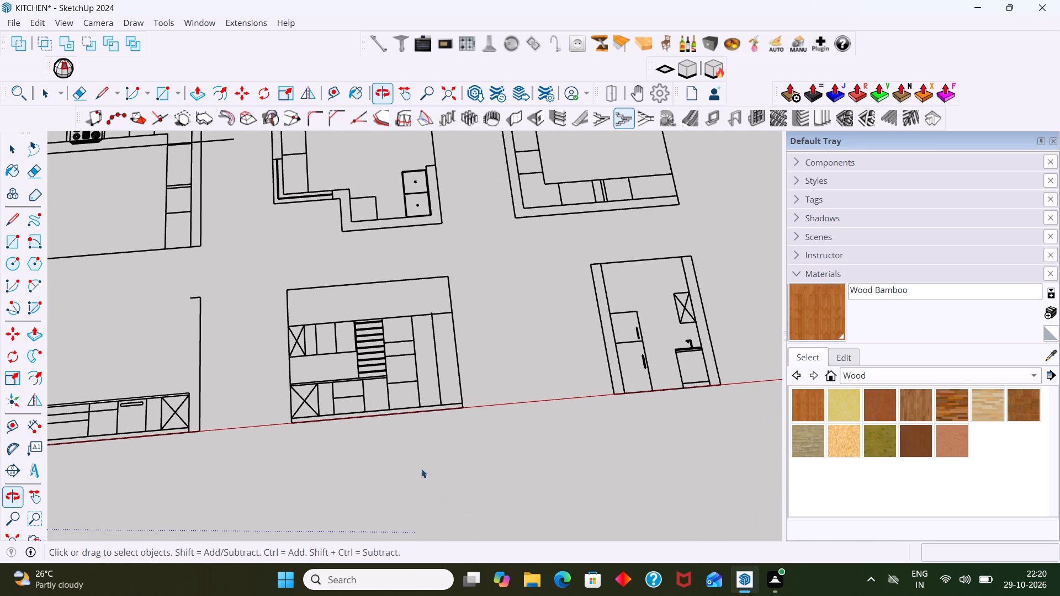
middle_click_drag(416, 435, 468, 372, "ctrl")
scroll(471, 383, "down", 4)
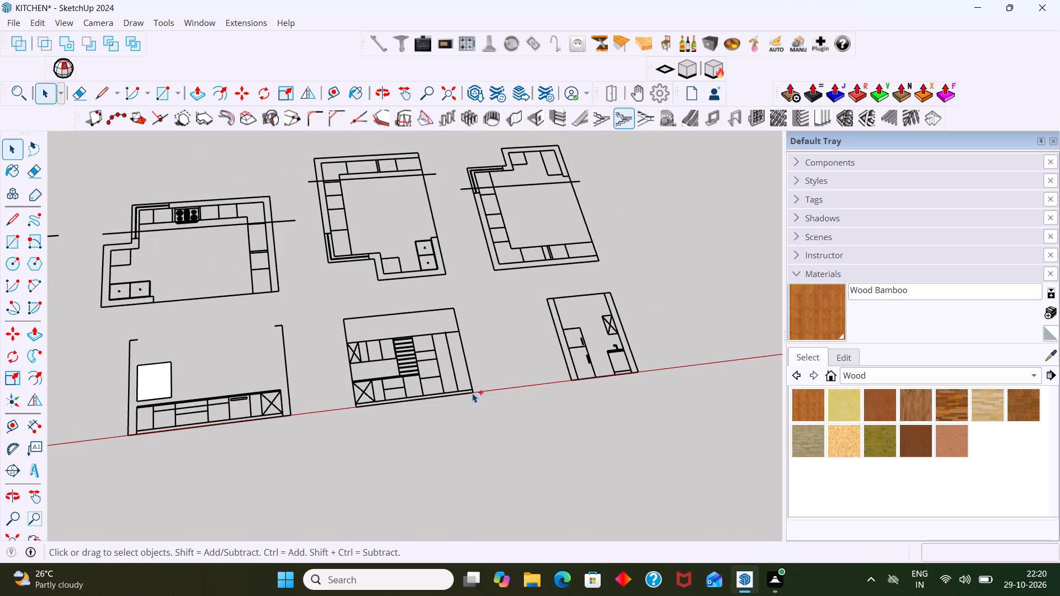
middle_click_drag(472, 393, 490, 324, "ctrl")
middle_click_drag(457, 364, 370, 408)
scroll(389, 393, "down", 4)
middle_click_drag(462, 419, 451, 438)
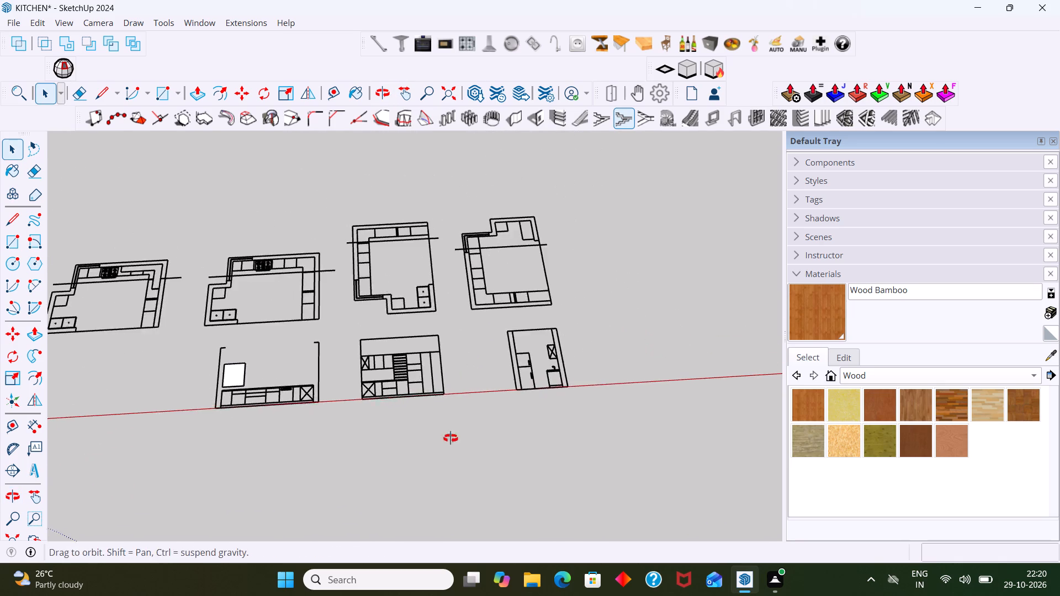
middle_click_drag(451, 438, 414, 536)
scroll(412, 393, "up", 6)
middle_click_drag(423, 403, 524, 336)
scroll(493, 364, "down", 2)
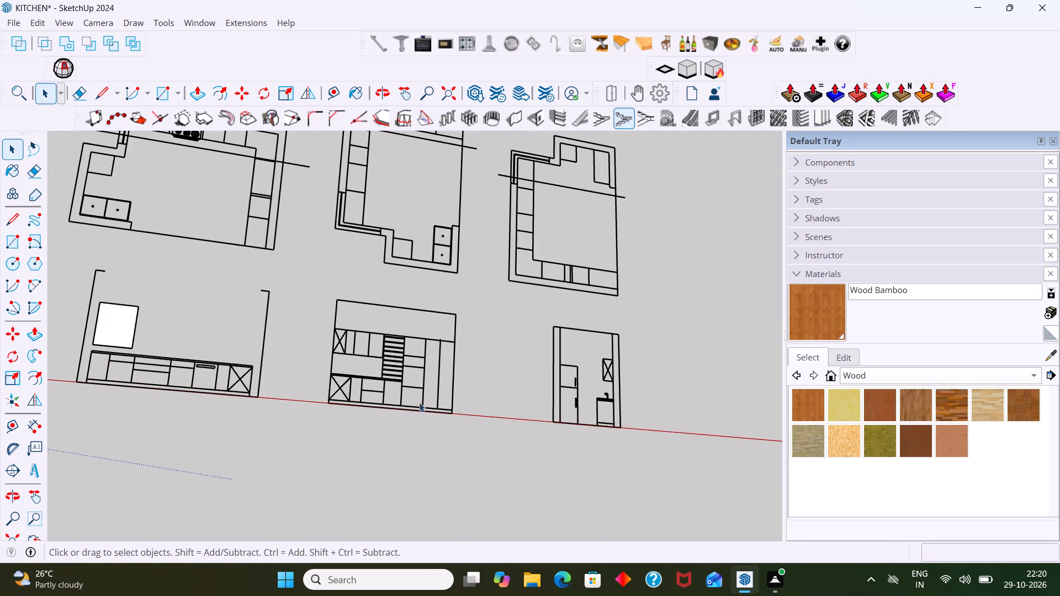
Draw a 3618 x 3000 mm rectangle over the full outline of the elevation containing the slatted shelf column.
scroll(395, 391, "up", 5)
key("r")
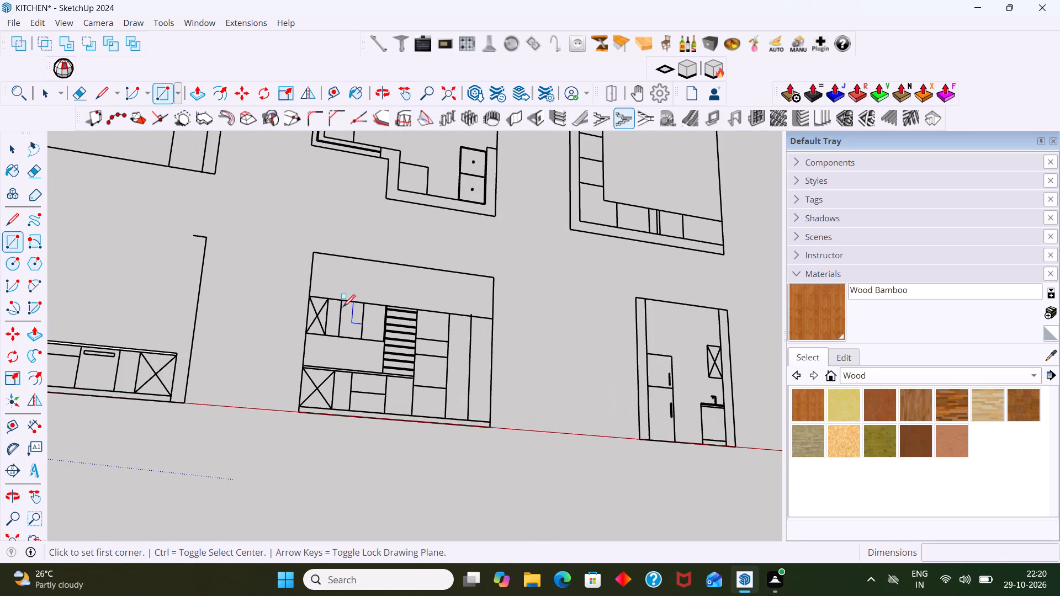
left_click(315, 253)
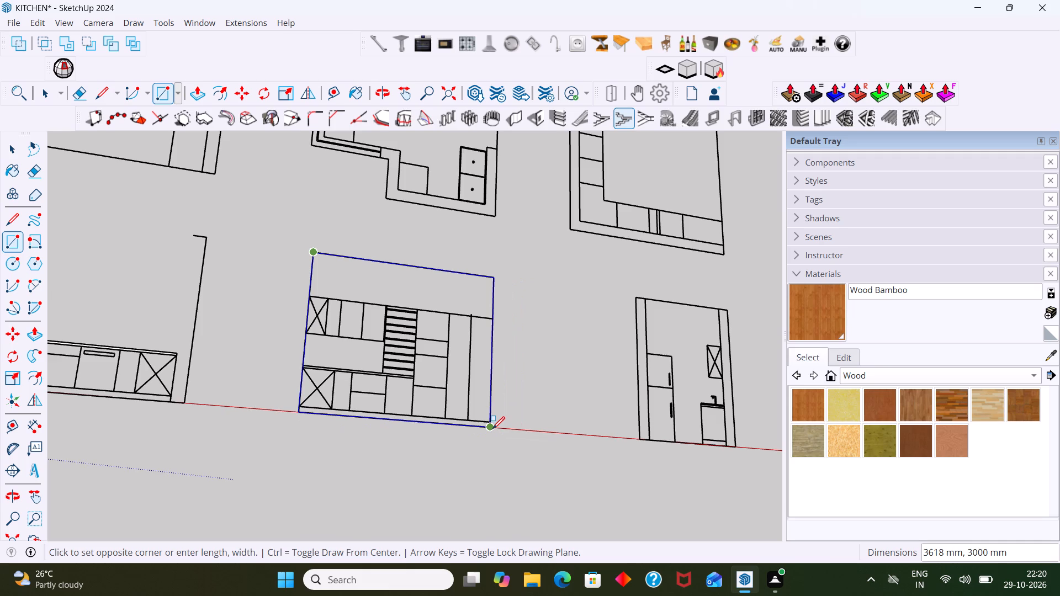
scroll(492, 429, "up", 9)
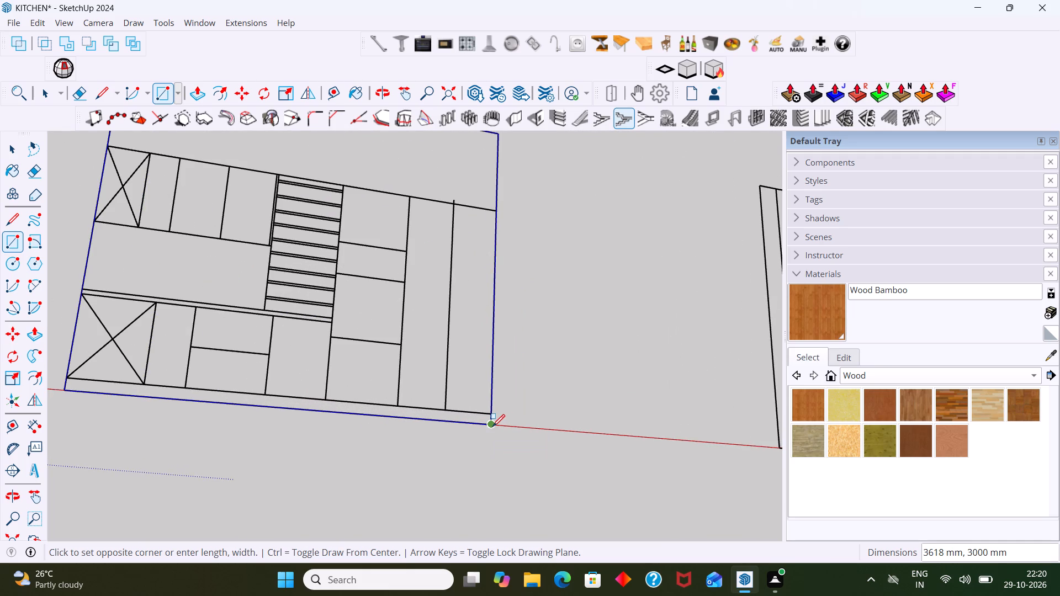
left_click(492, 427)
scroll(420, 391, "down", 2)
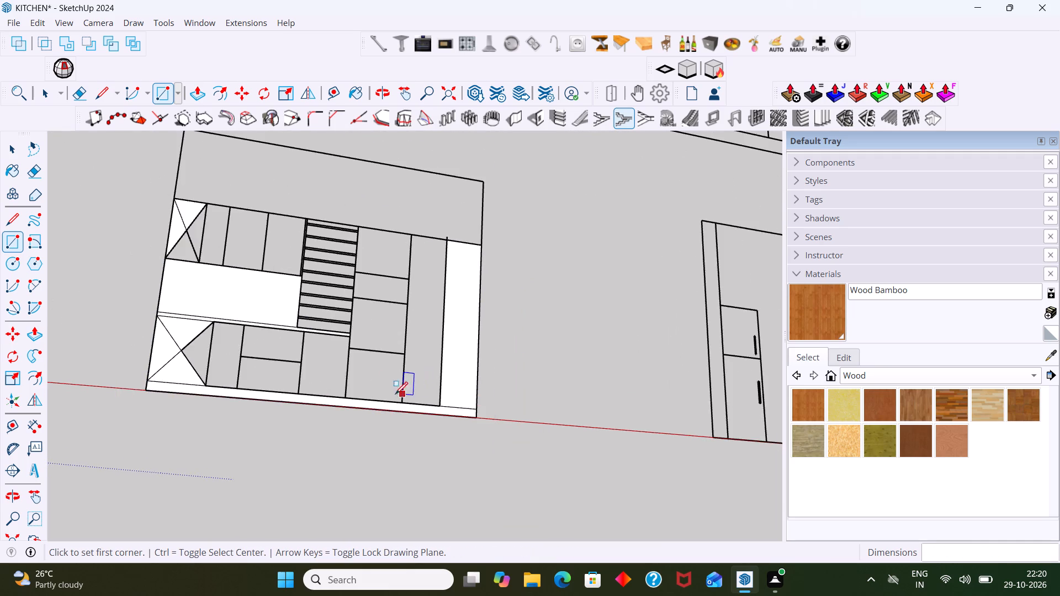
scroll(395, 394, "down", 2)
scroll(311, 337, "down", 2)
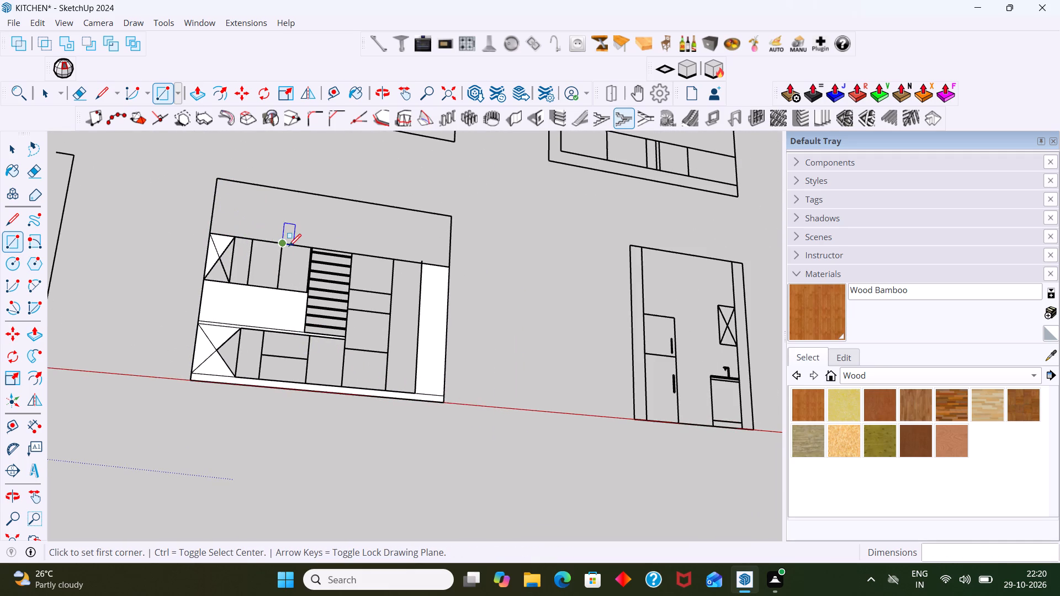
Draw a 3168 x 2040 mm rectangle over that elevation's cabinet area, from its upper corner to the base of the tall unit.
scroll(263, 342, "up", 2)
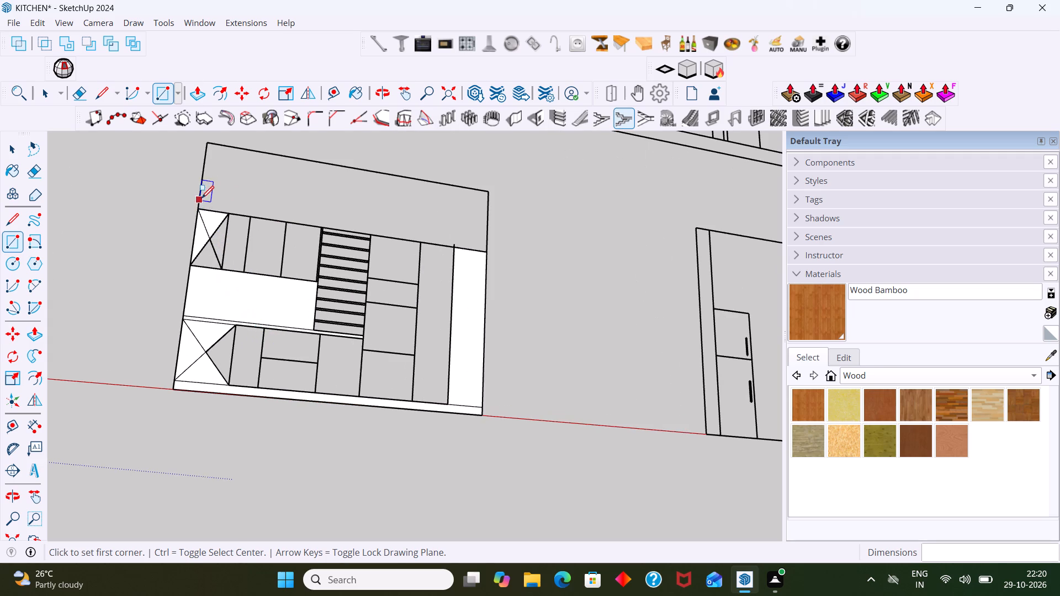
left_click(200, 207)
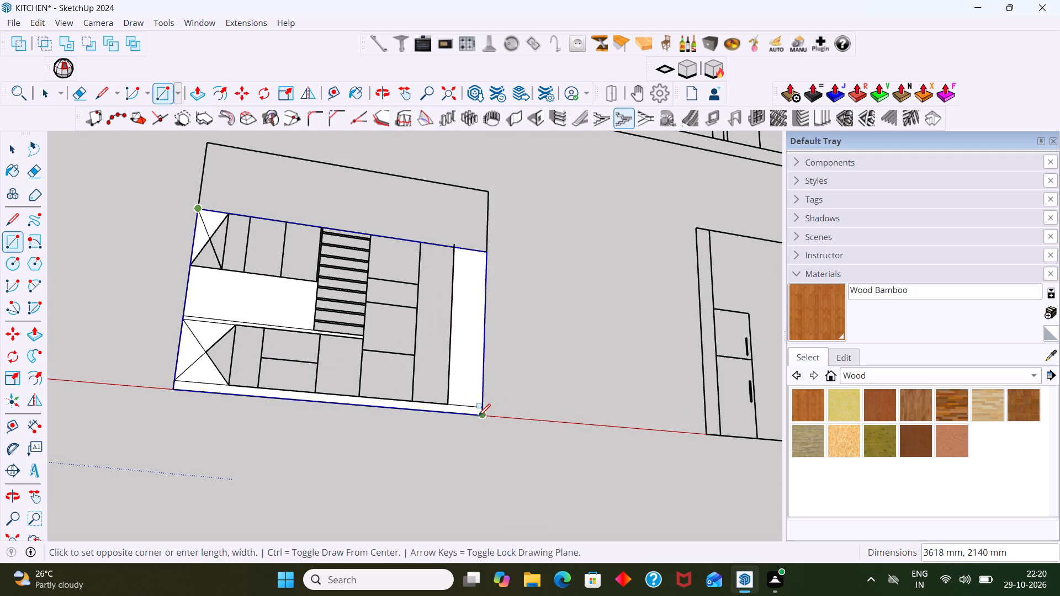
left_click(449, 403)
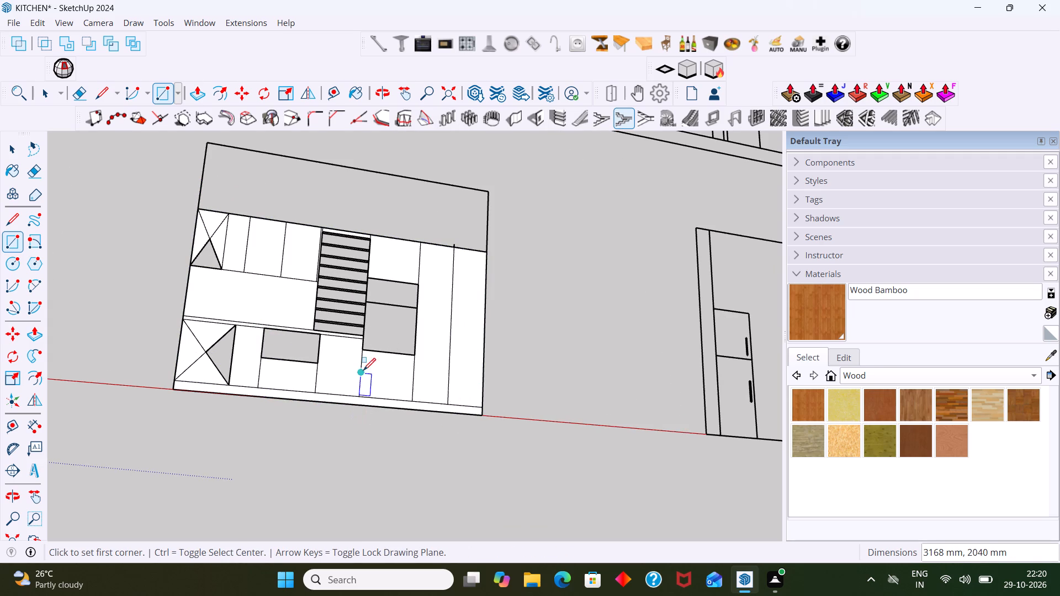
Fill the open panels beside the slatted shelf column with a 650 x 908 mm rectangle.
scroll(365, 277, "up", 6)
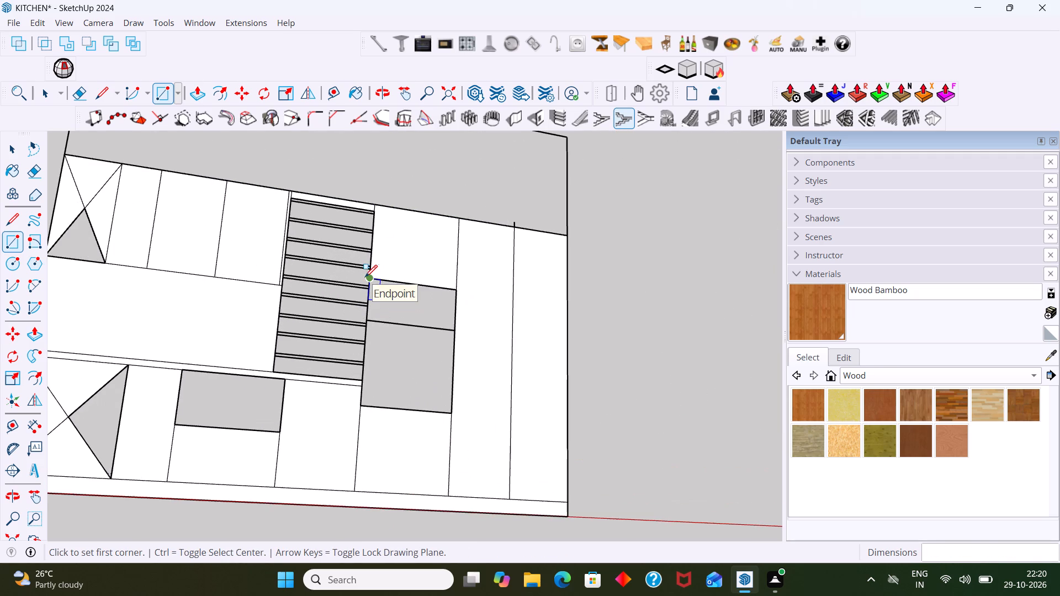
left_click(369, 276)
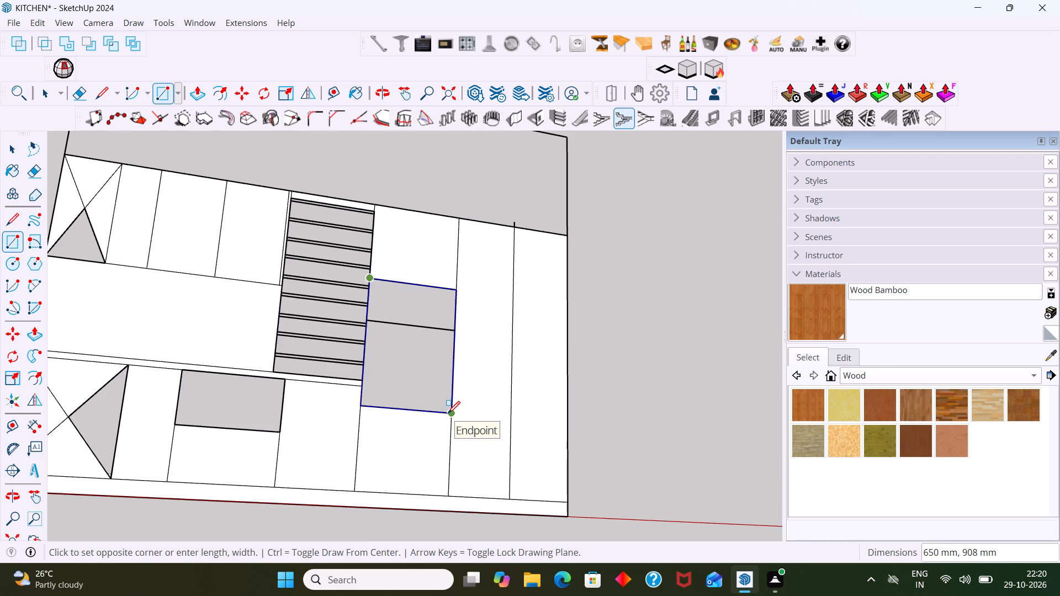
left_click(449, 413)
Fill the upper open shelves of the slatted column with a rectangle 600 mm wide and about 497 mm high.
scroll(299, 206, "up", 6)
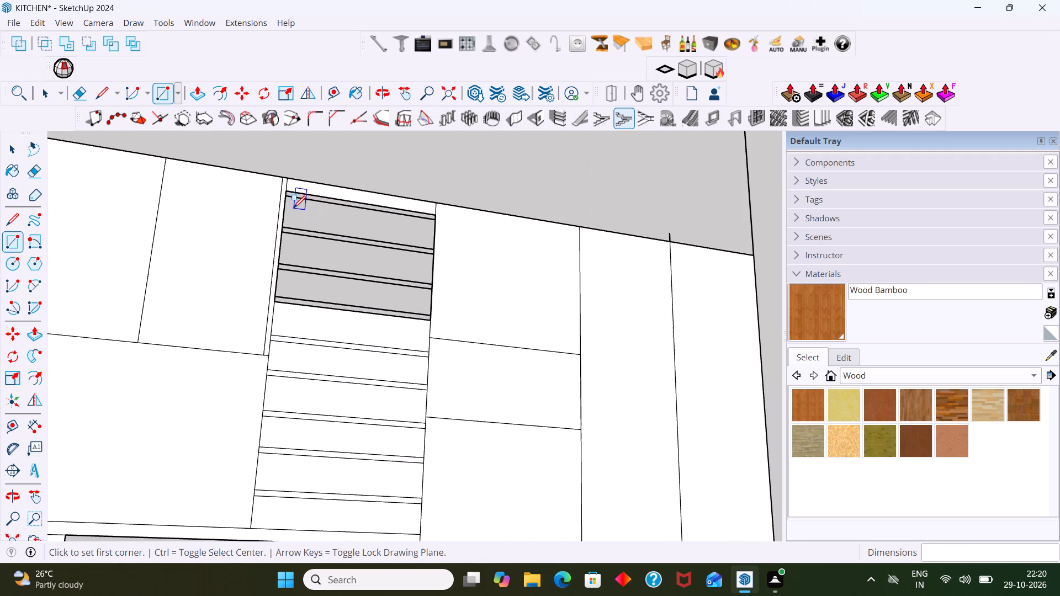
left_click(288, 178)
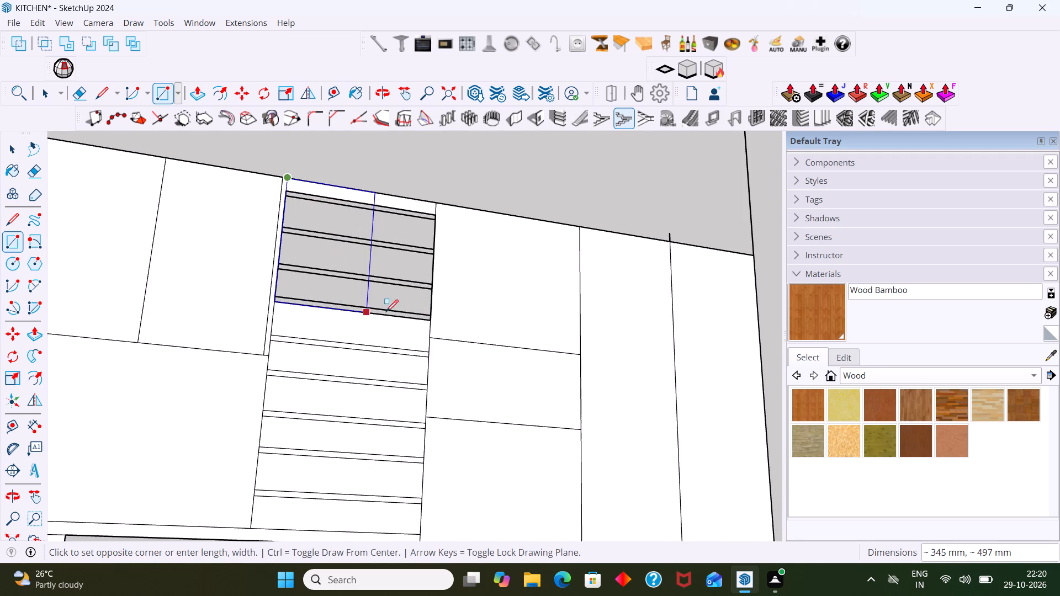
scroll(430, 322, "up", 6)
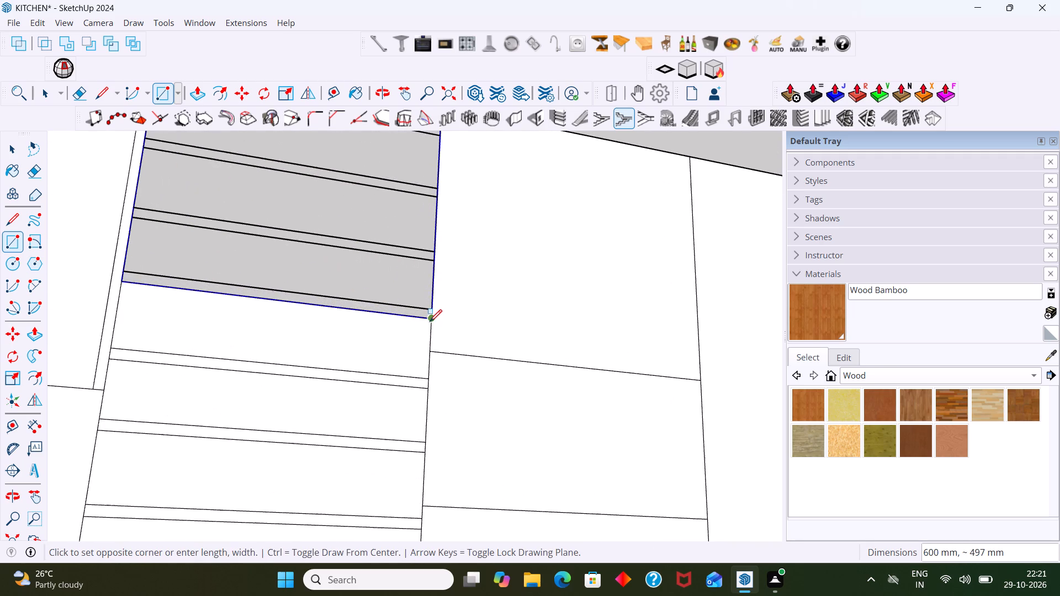
left_click(431, 320)
scroll(431, 320, "down", 14)
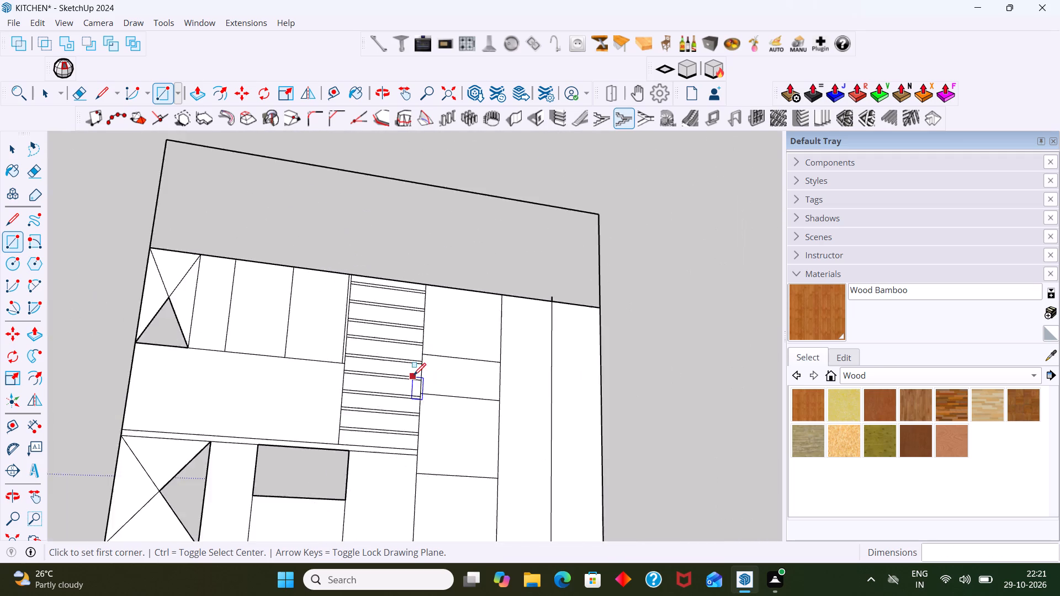
Fill the open panel in the base cabinet row with a 650 x 350 mm rectangle.
scroll(414, 375, "down", 3)
scroll(239, 366, "up", 3)
scroll(281, 459, "down", 2)
scroll(341, 461, "up", 2)
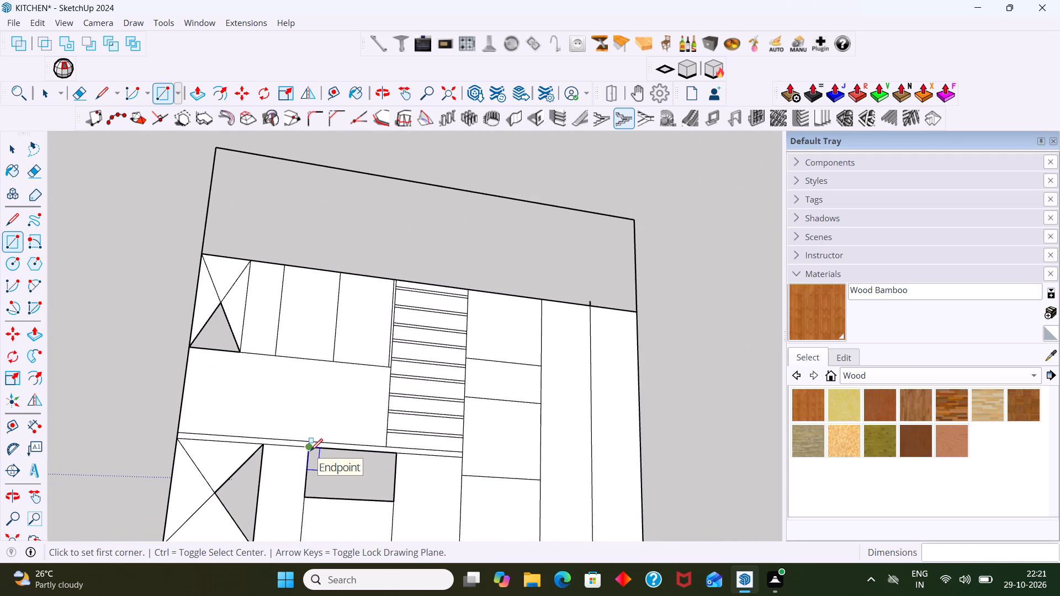
left_click(310, 451)
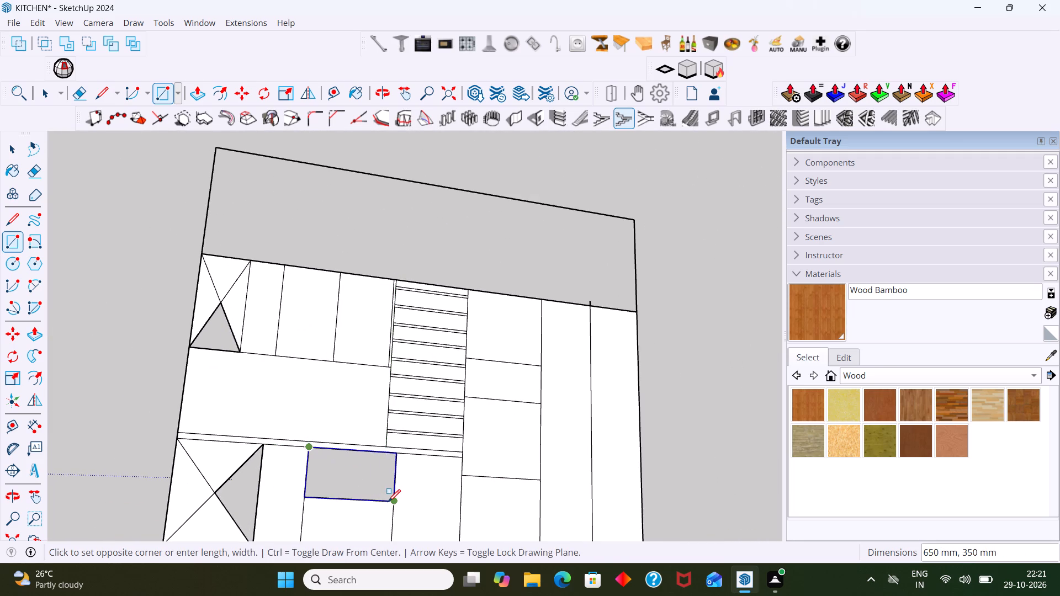
left_click(388, 502)
Draw a rectangle over the crossed upper corner cabinet, between its opposite corners, to fill its open triangle.
scroll(380, 478, "down", 1)
scroll(246, 335, "up", 4)
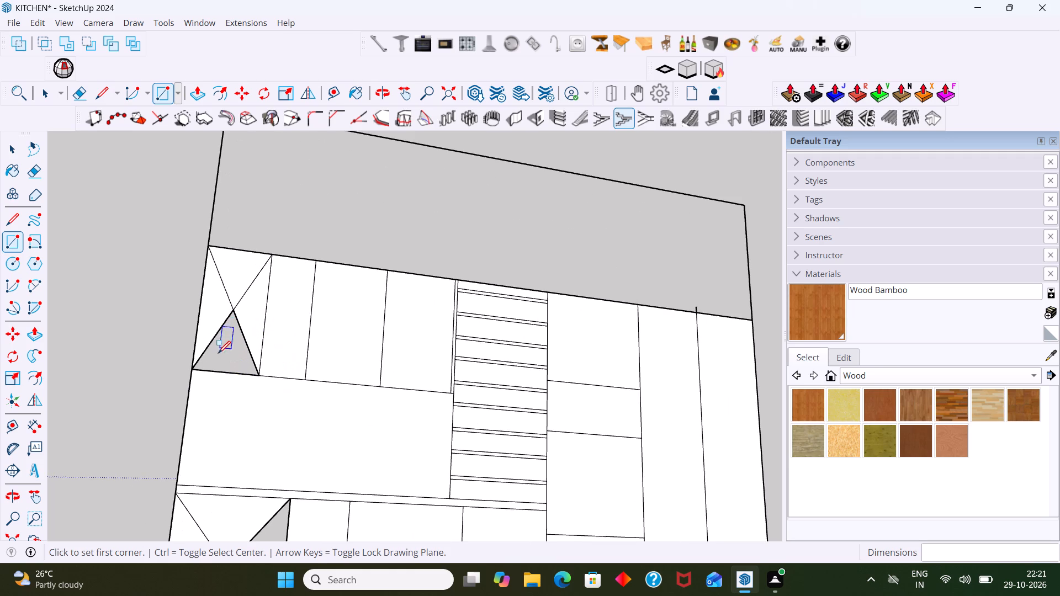
left_click(208, 244)
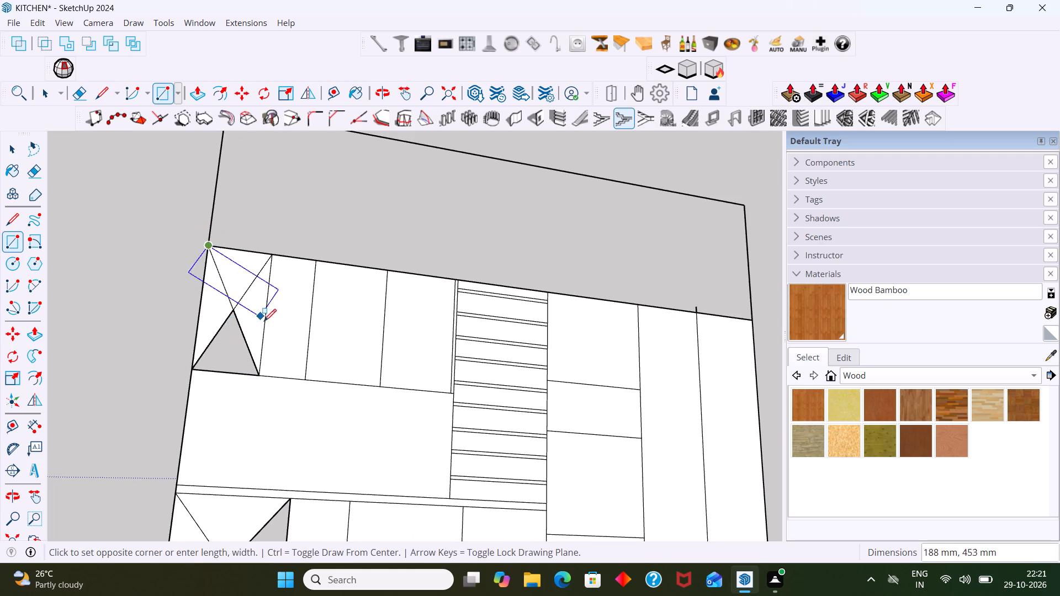
left_click(262, 374)
Draw a 700 x 580 mm rectangle over the crossed base corner cabinet to fill its open triangle.
scroll(262, 374, "down", 4)
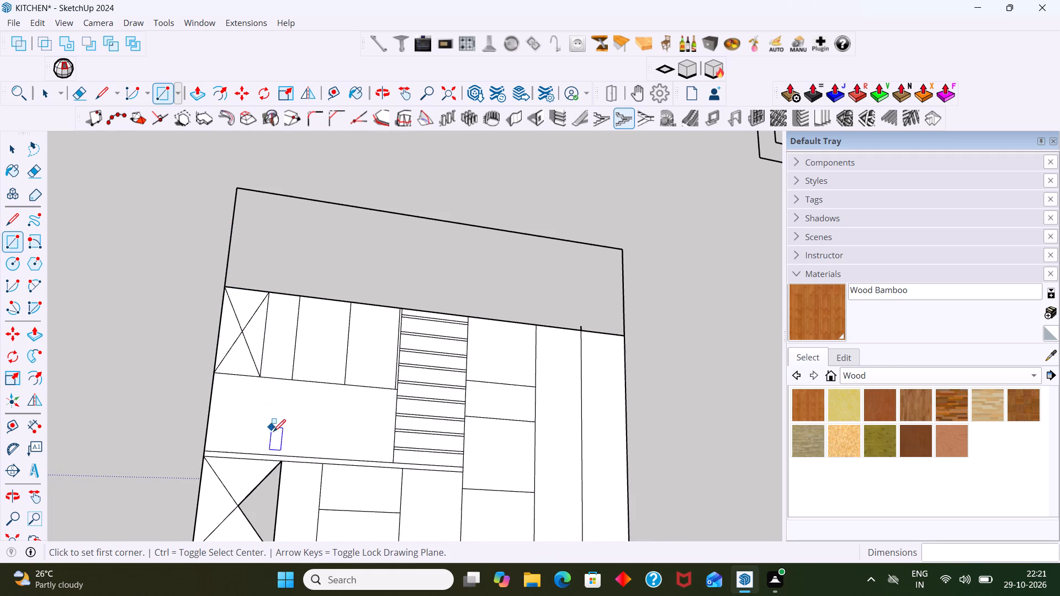
middle_click_drag(279, 440, 325, 322, "shift")
scroll(231, 349, "up", 3)
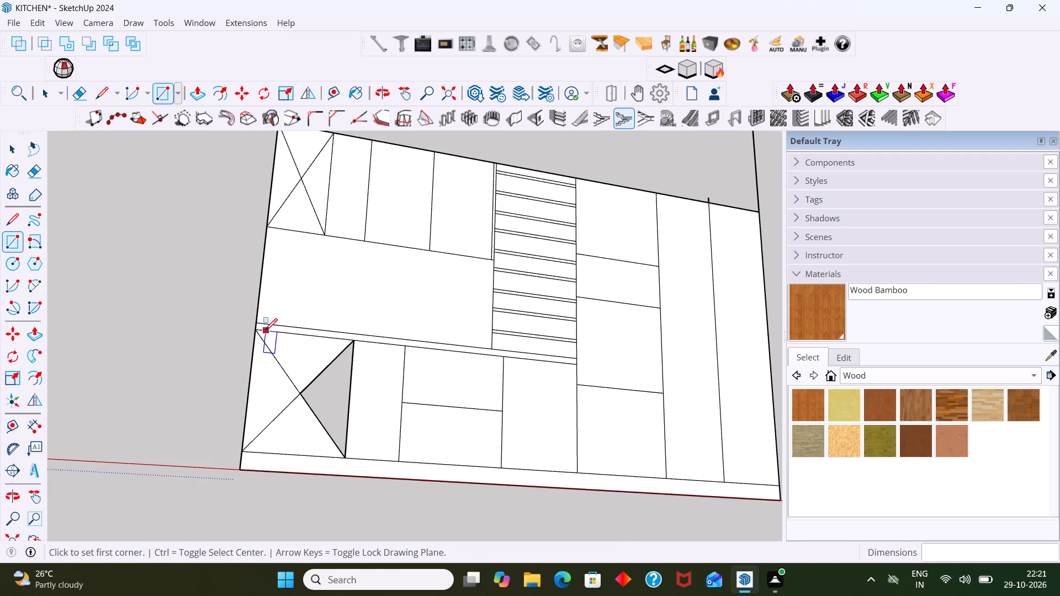
left_click(259, 329)
left_click(348, 455)
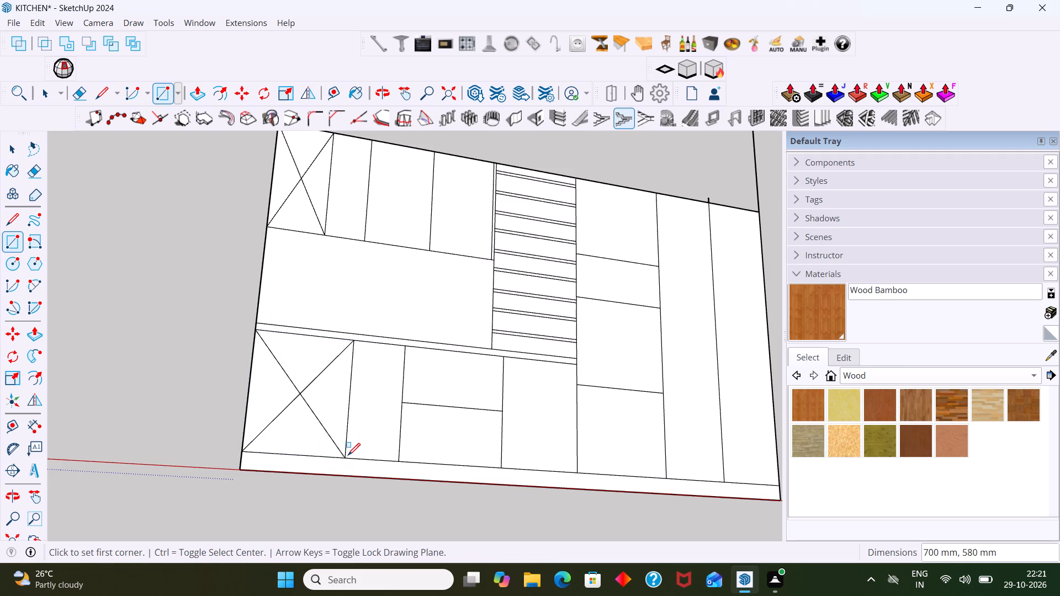
Erase the short line stub projecting above the top edge of the tall unit.
key("space")
scroll(349, 454, "down", 9)
middle_click_drag(495, 363, 469, 475)
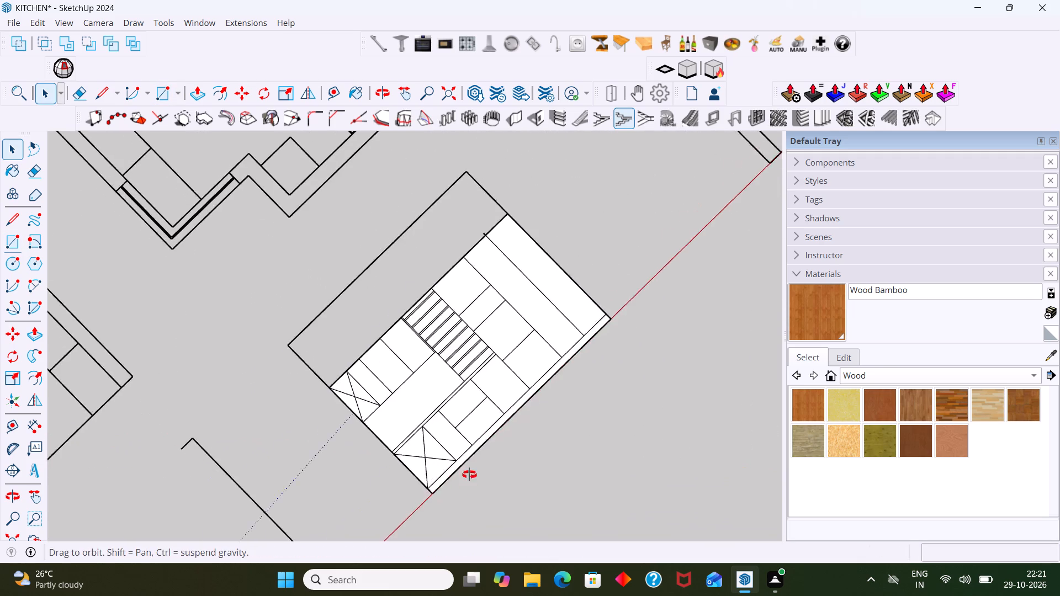
middle_click_drag(469, 475, 469, 489)
scroll(483, 433, "down", 2)
middle_click_drag(475, 433, 378, 363)
scroll(377, 365, "down", 11)
middle_click_drag(457, 456, 449, 449)
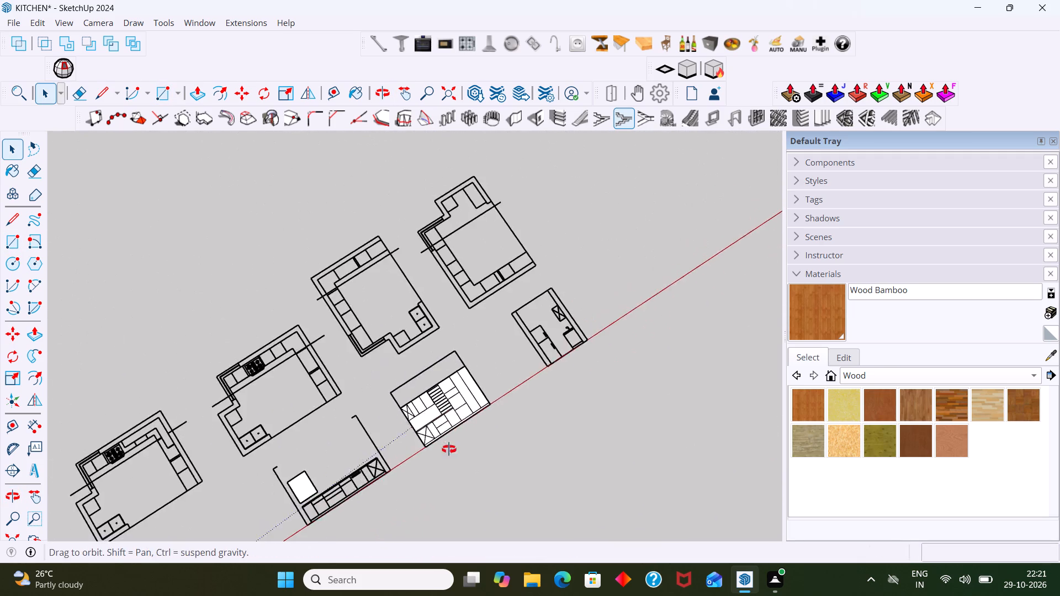
middle_click_drag(449, 449, 363, 384)
scroll(411, 421, "up", 6)
middle_click_drag(422, 414, 405, 345, "shift")
scroll(422, 414, "up", 1, "shift")
scroll(429, 348, "up", 10)
middle_click_drag(469, 251, 389, 295)
key("e")
scroll(529, 217, "up", 9)
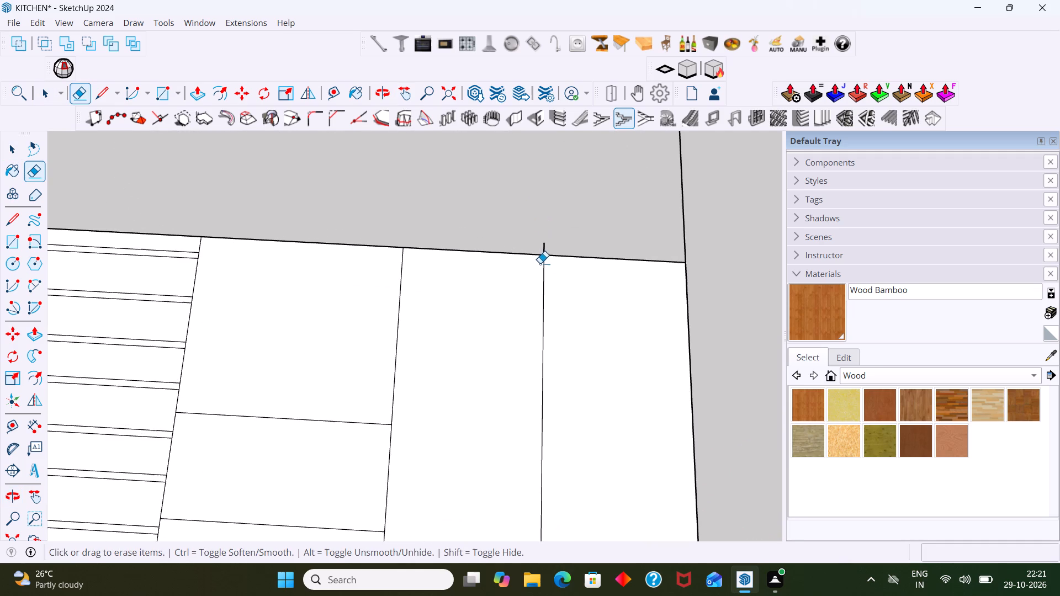
left_click(544, 250)
scroll(544, 251, "down", 9)
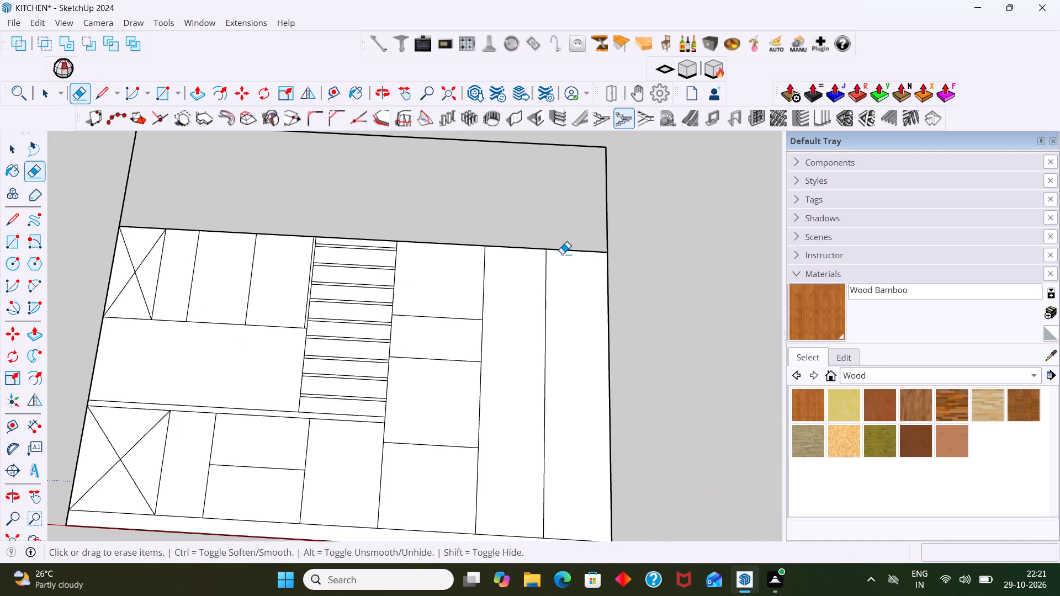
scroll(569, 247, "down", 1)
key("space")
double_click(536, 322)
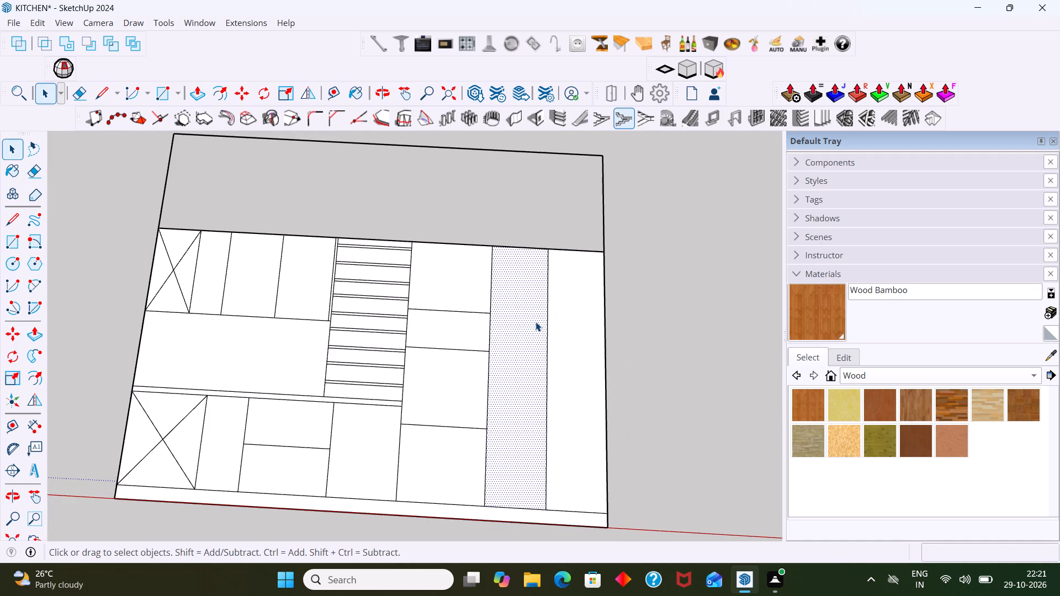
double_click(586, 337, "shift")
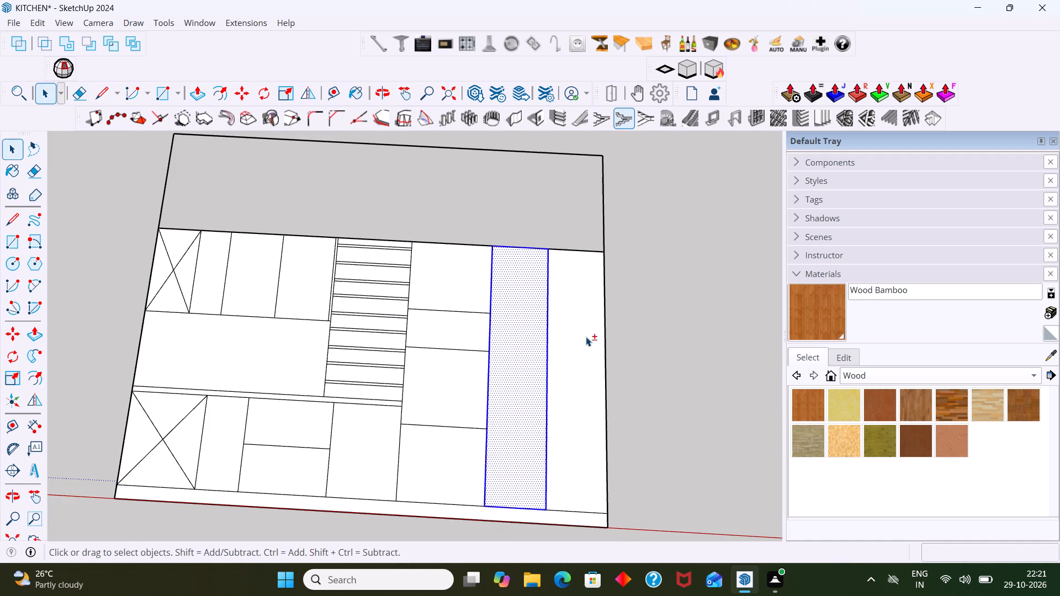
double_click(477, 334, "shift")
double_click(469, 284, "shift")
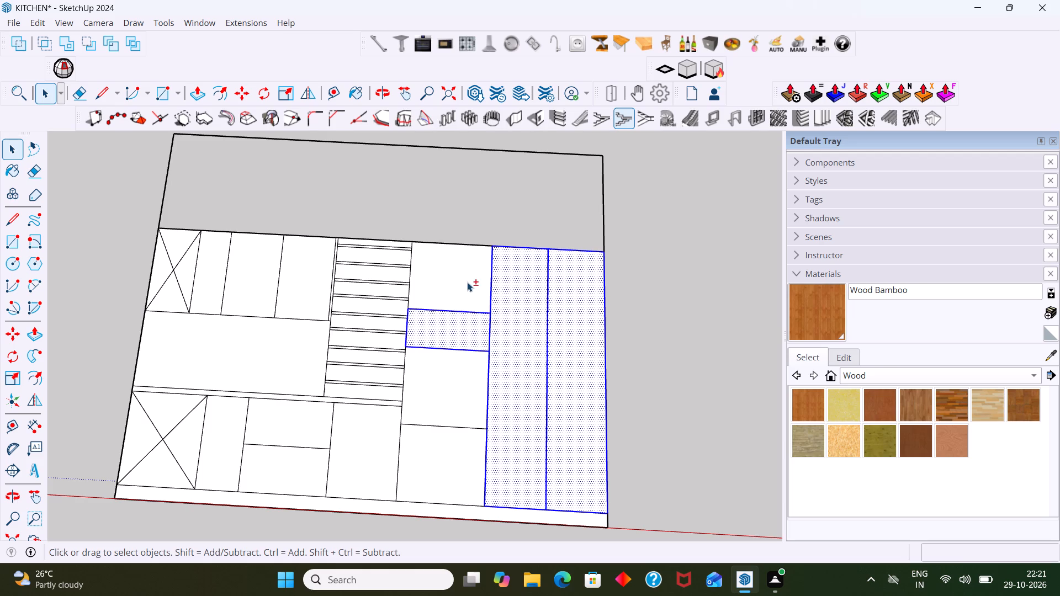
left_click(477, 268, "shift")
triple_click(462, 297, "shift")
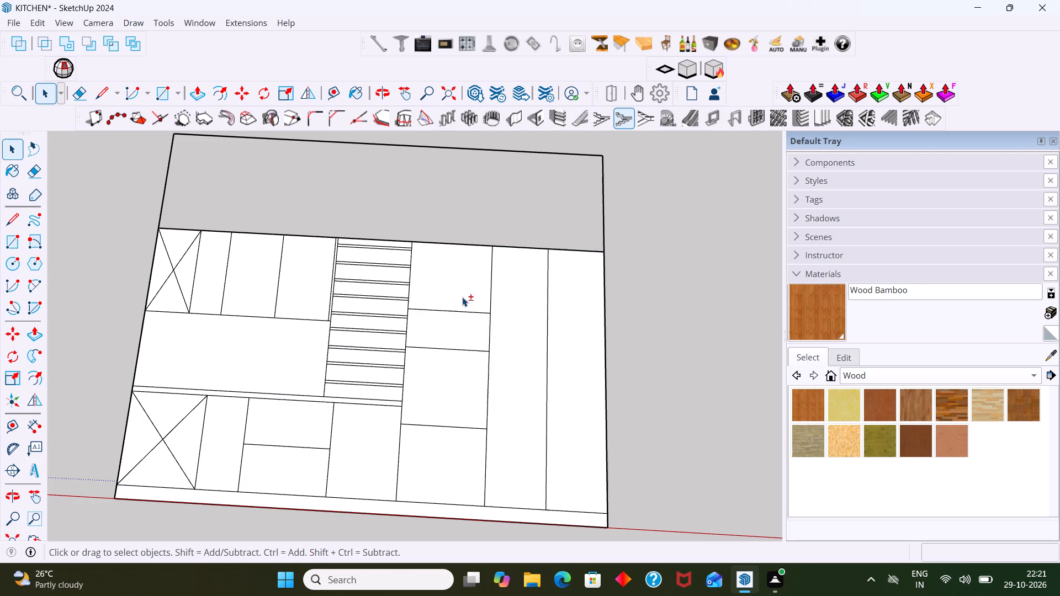
Select the faces and edges of the two tall unit panels and the four stacked panels beside them.
double_click(504, 320)
left_click(505, 318)
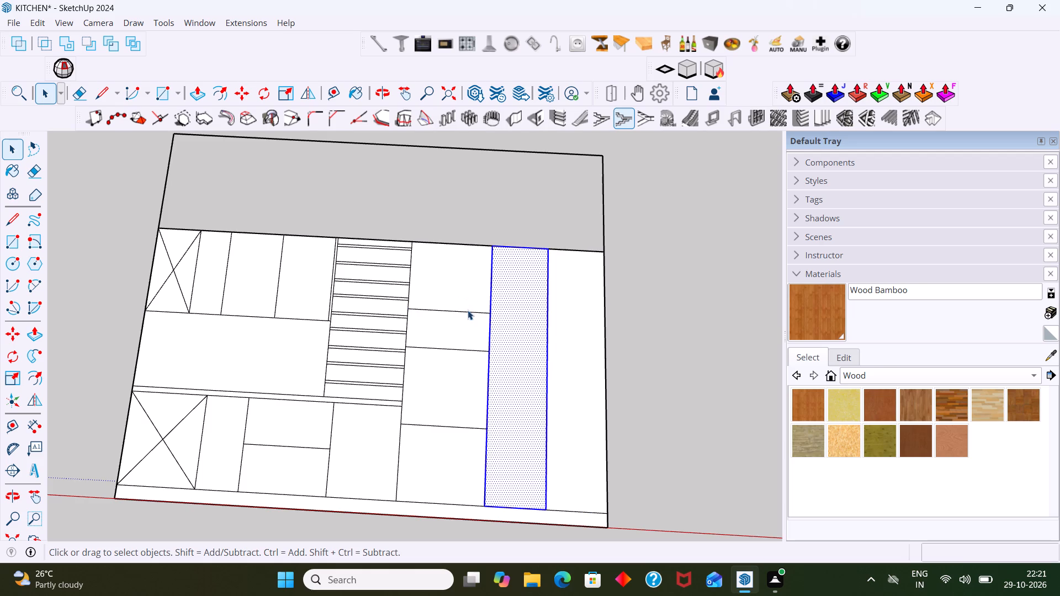
double_click(454, 297, "shift")
double_click(448, 329, "shift")
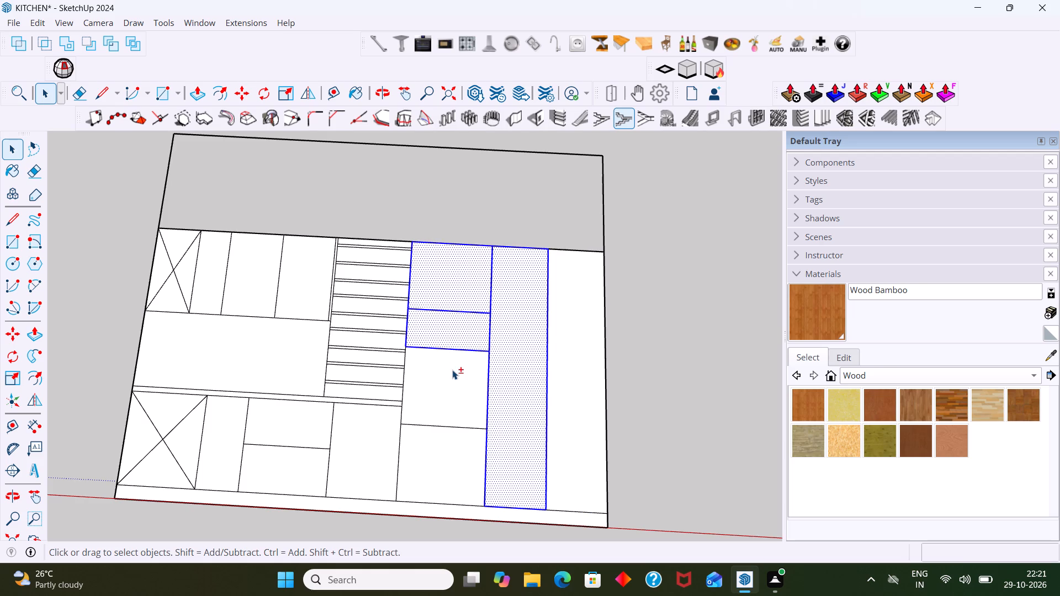
double_click(452, 370, "shift")
double_click(566, 320, "shift")
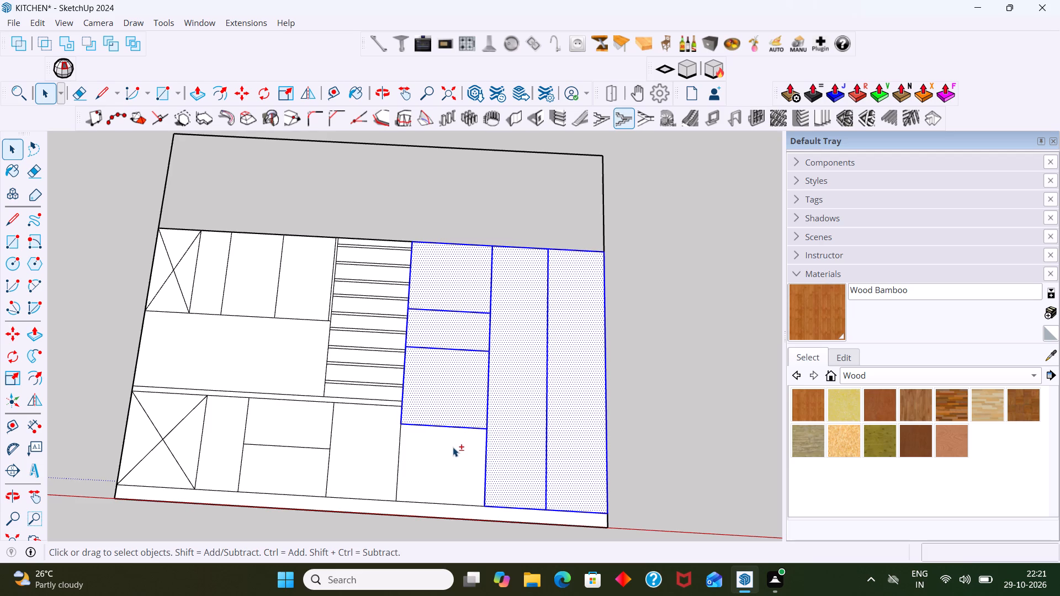
double_click(451, 448, "shift")
Add the base cabinet panels, the crossed base unit, the backsplash area and the plinth strip to the selection.
middle_click_drag(452, 446, 479, 386, "shift")
double_click(410, 389, "shift")
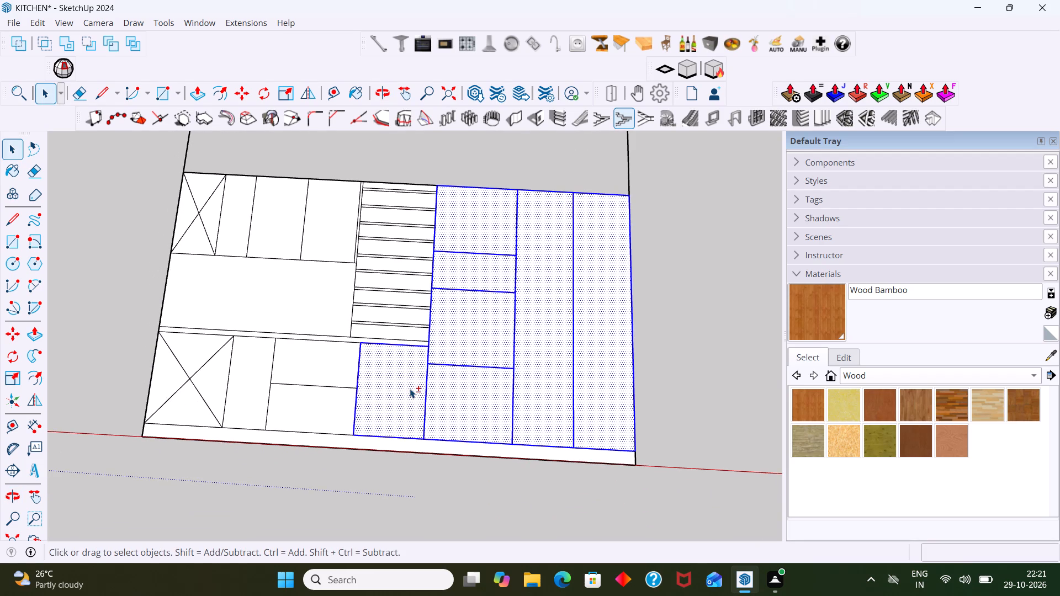
double_click(329, 371, "shift")
double_click(324, 407, "shift")
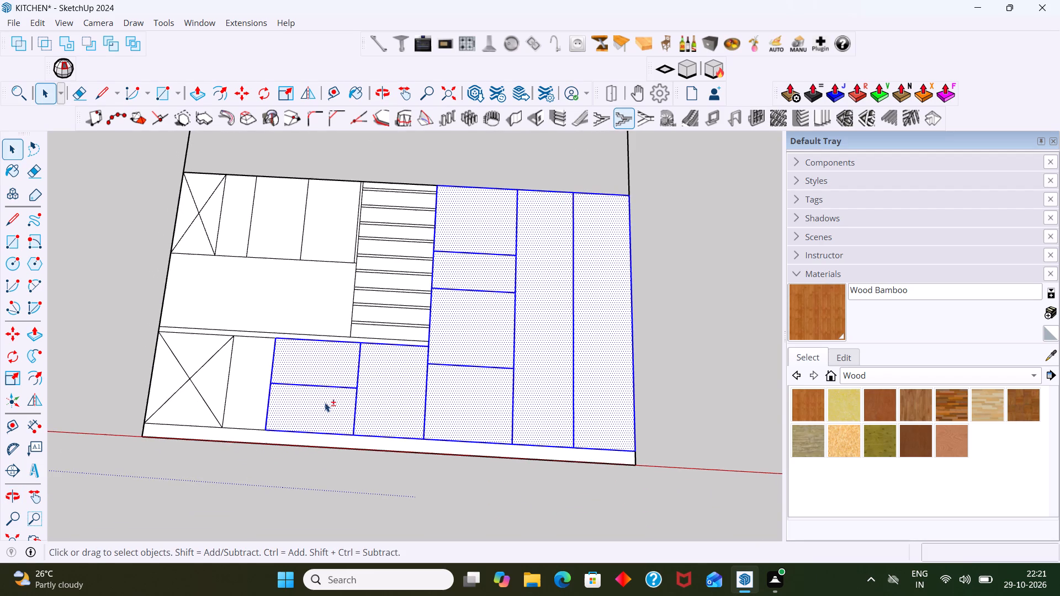
double_click(258, 376, "shift")
double_click(263, 322, "shift")
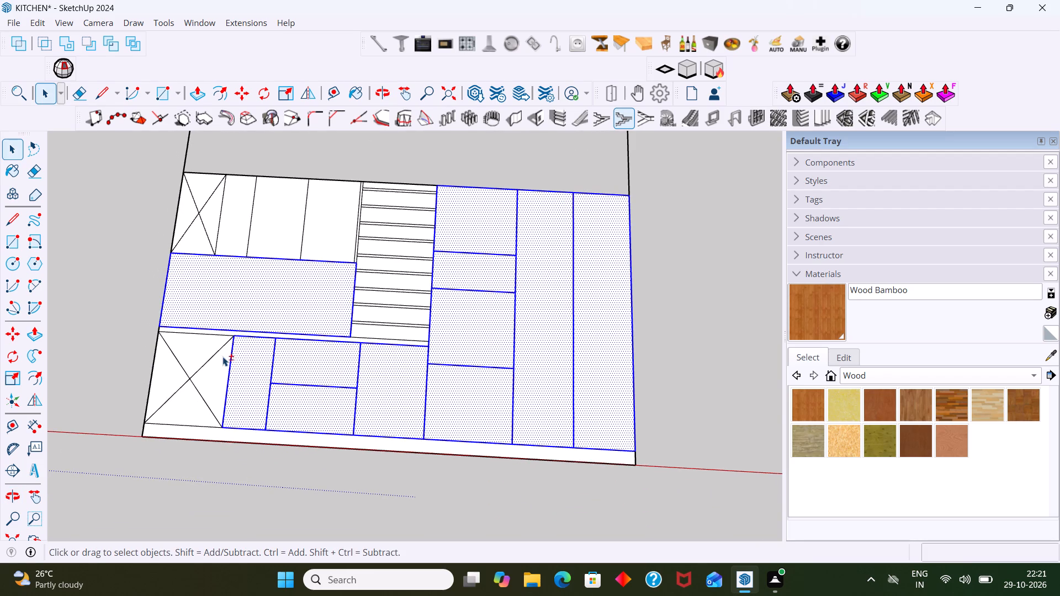
double_click(218, 354, "shift")
double_click(174, 375, "shift")
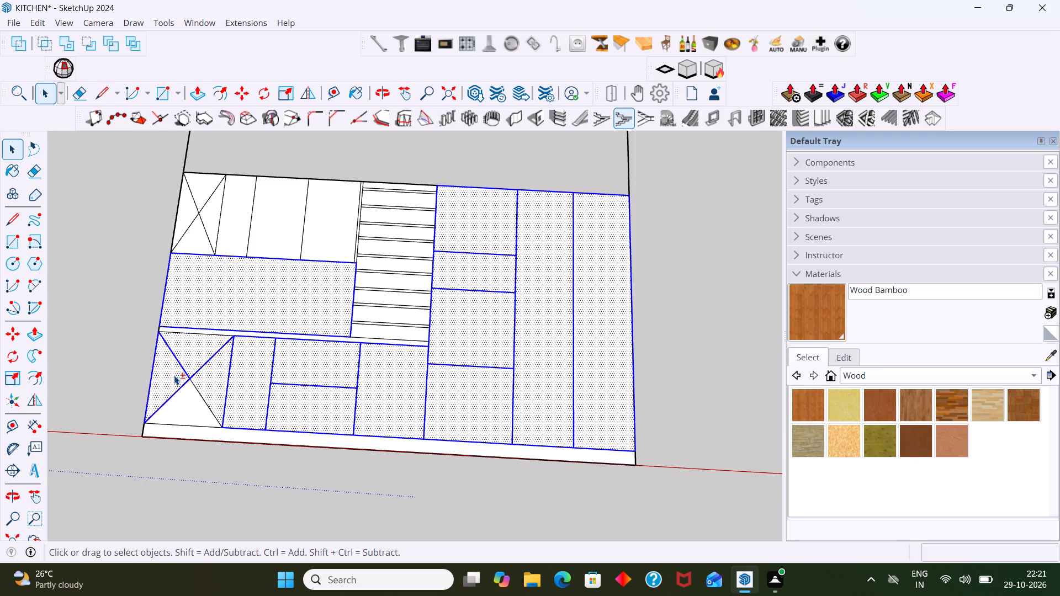
double_click(192, 410, "shift")
scroll(241, 441, "up", 2, "shift")
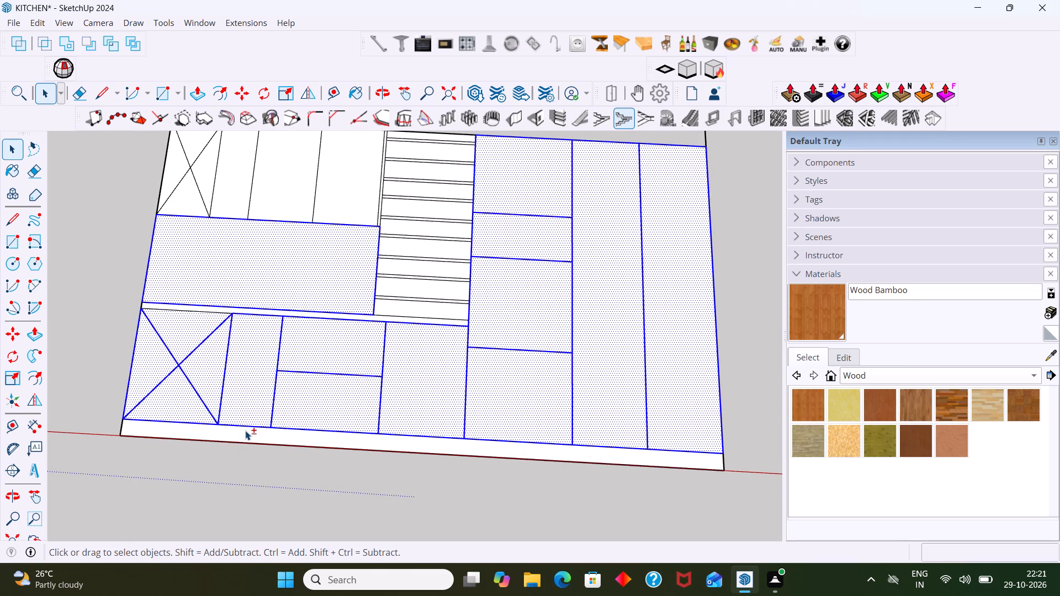
double_click(245, 430, "shift")
Add the upper wall cabinet panels and the crossed upper corner unit, including their dividing edges, to the selection.
scroll(326, 428, "down", 1, "shift")
scroll(419, 367, "down", 1, "shift")
middle_click_drag(362, 348, 388, 444, "shift")
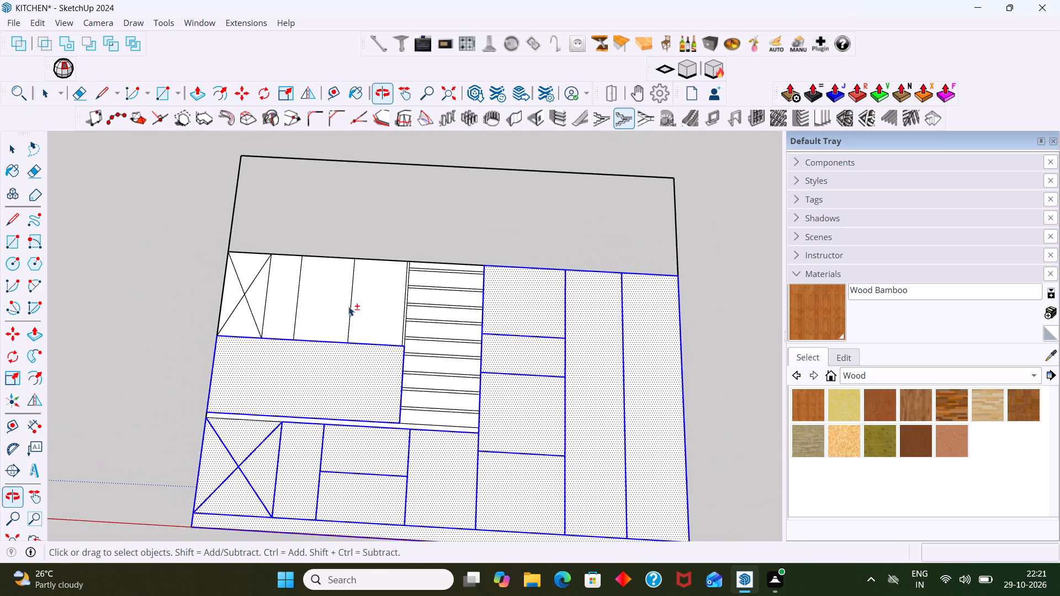
scroll(348, 305, "up", 2, "shift")
left_click_drag(379, 325, 327, 290, "shift")
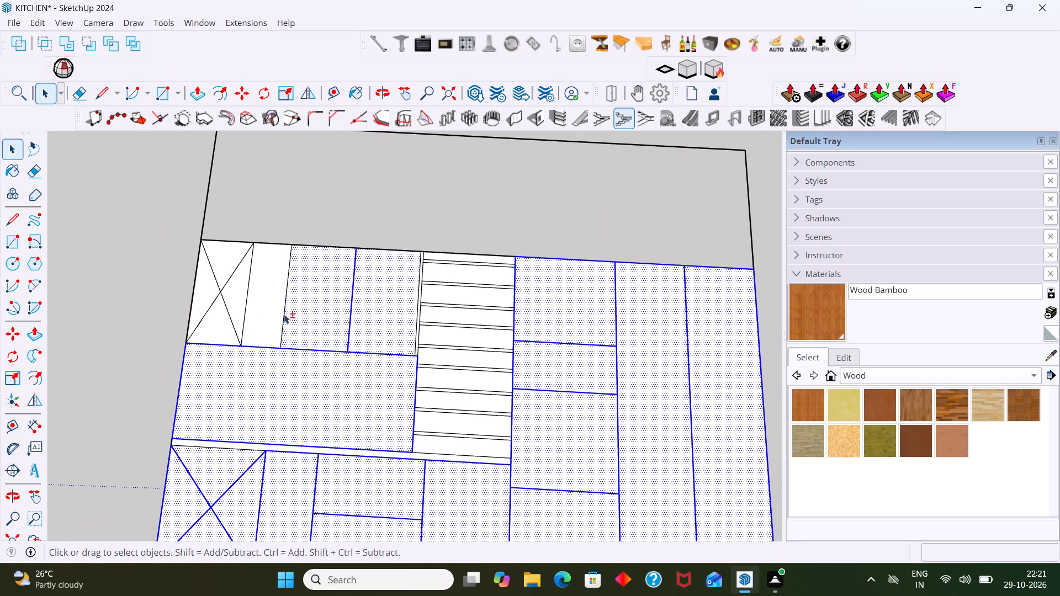
left_click_drag(274, 311, 208, 269, "shift")
scroll(281, 311, "up", 2, "shift")
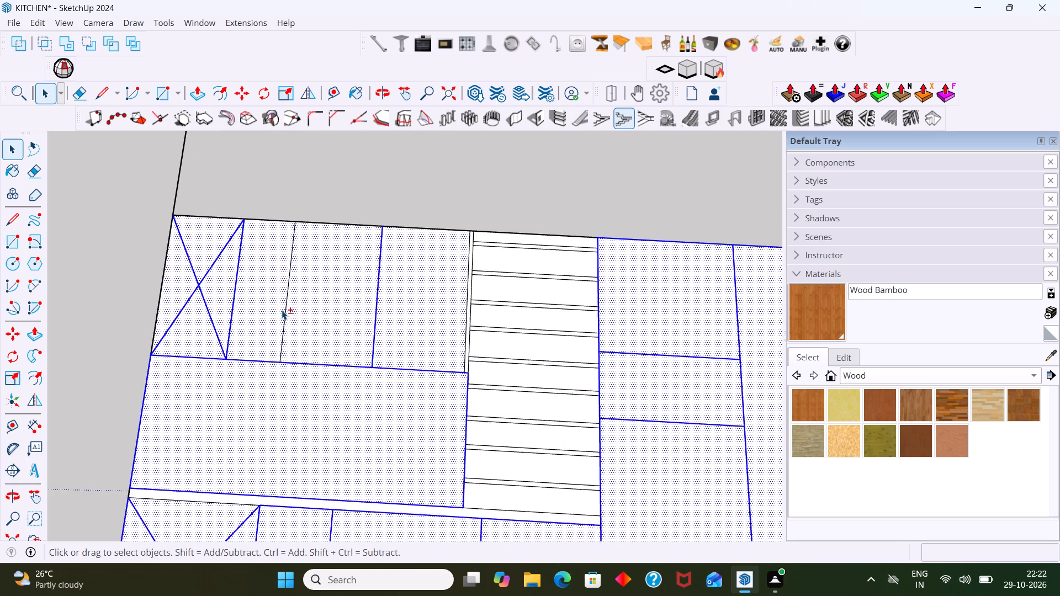
scroll(282, 310, "up", 2, "shift")
double_click(275, 309, "shift")
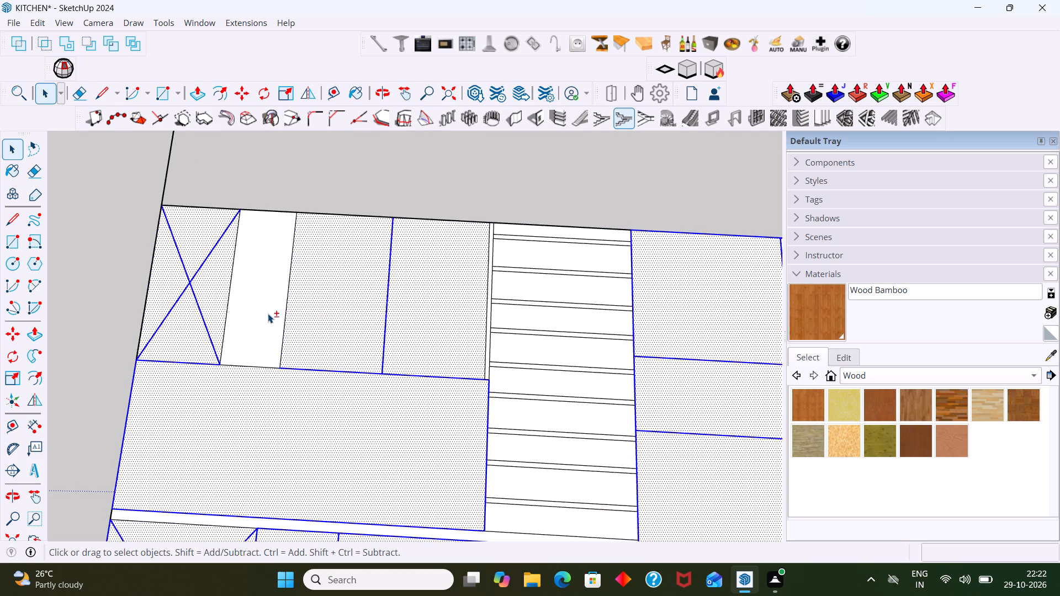
double_click(267, 313, "shift")
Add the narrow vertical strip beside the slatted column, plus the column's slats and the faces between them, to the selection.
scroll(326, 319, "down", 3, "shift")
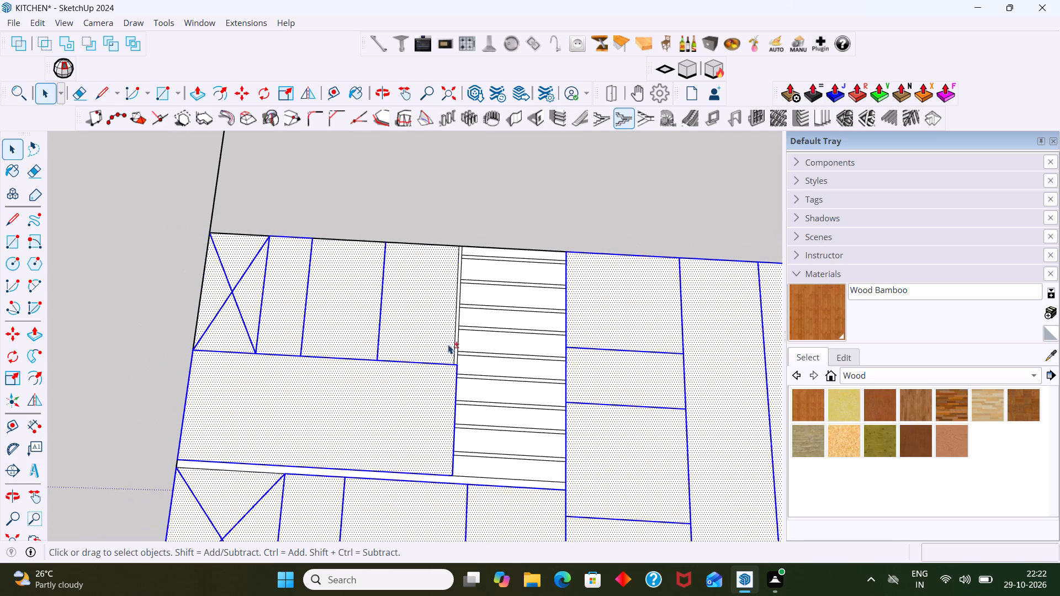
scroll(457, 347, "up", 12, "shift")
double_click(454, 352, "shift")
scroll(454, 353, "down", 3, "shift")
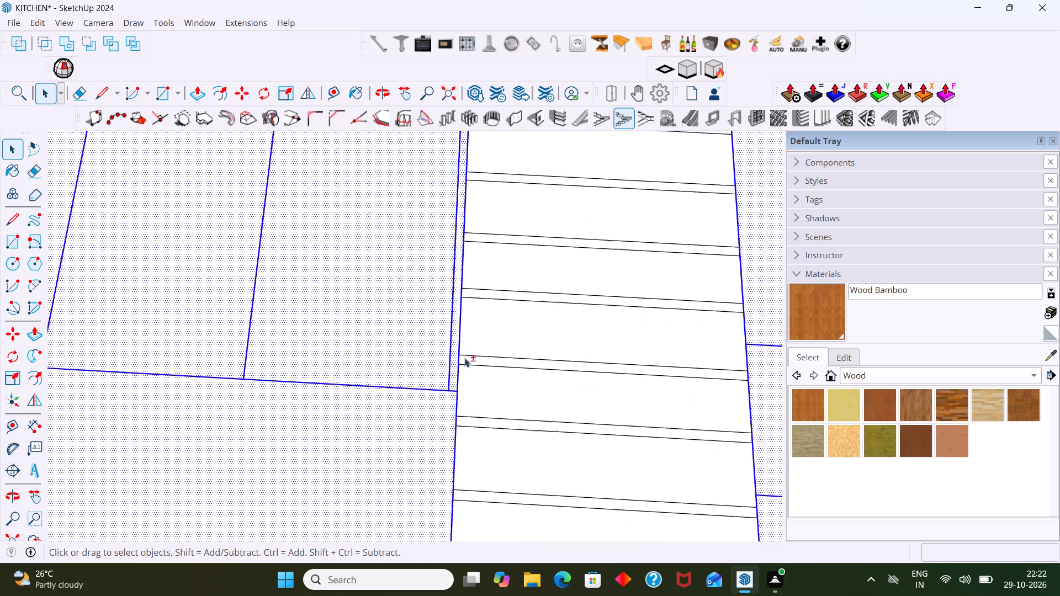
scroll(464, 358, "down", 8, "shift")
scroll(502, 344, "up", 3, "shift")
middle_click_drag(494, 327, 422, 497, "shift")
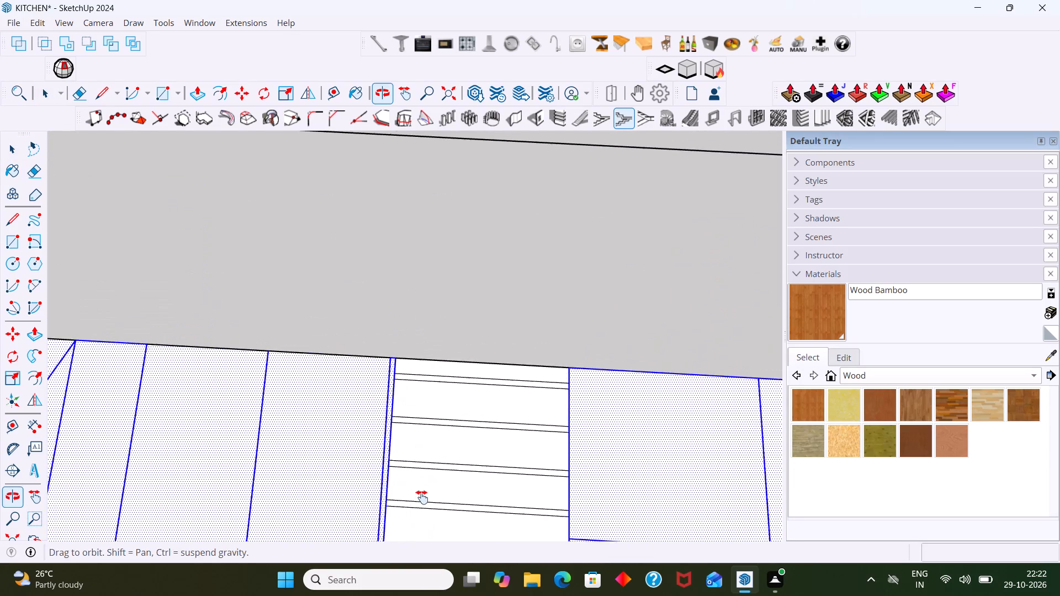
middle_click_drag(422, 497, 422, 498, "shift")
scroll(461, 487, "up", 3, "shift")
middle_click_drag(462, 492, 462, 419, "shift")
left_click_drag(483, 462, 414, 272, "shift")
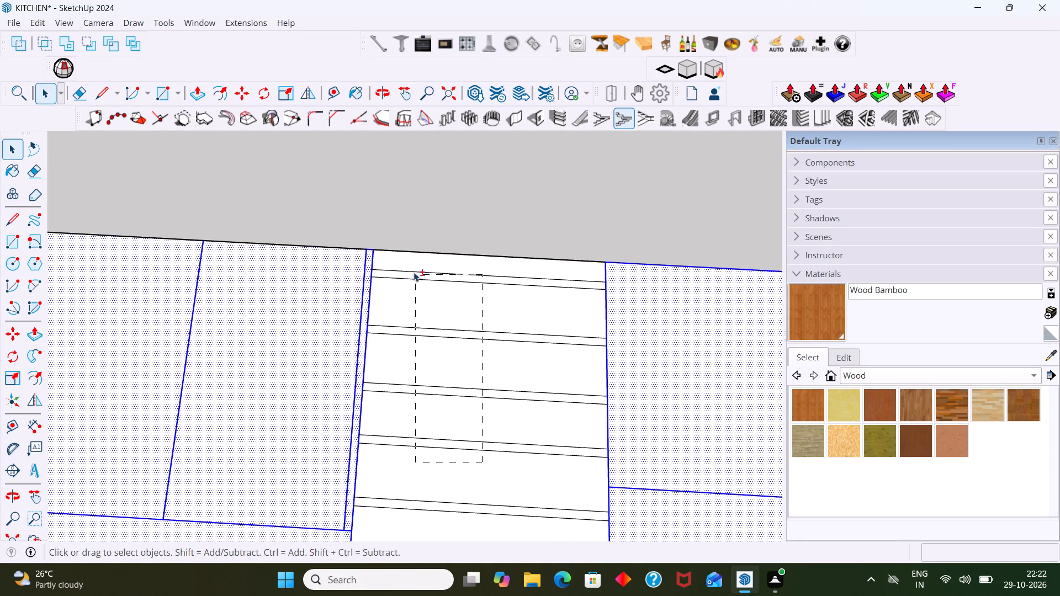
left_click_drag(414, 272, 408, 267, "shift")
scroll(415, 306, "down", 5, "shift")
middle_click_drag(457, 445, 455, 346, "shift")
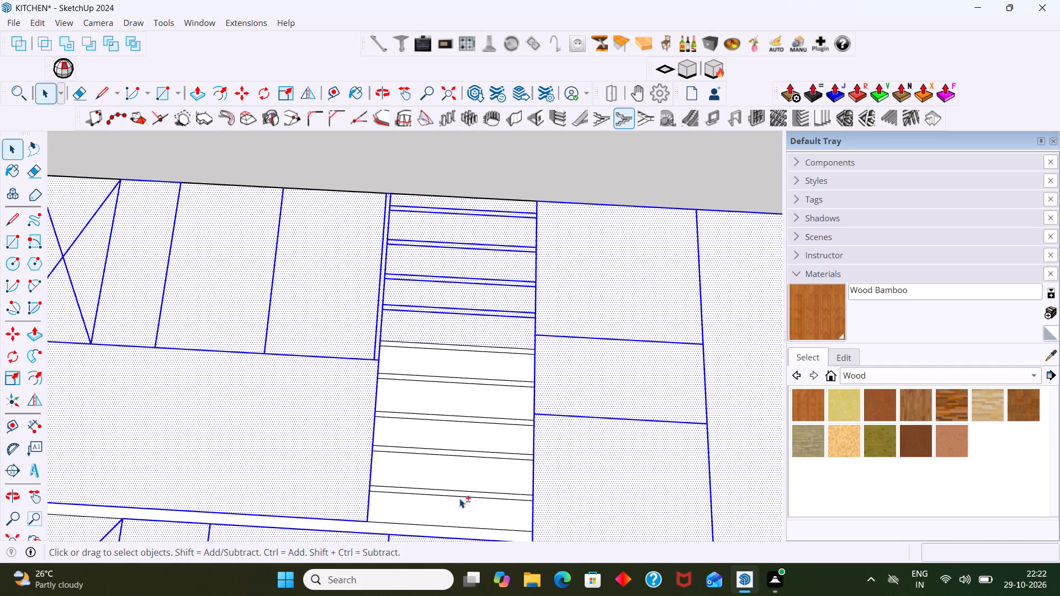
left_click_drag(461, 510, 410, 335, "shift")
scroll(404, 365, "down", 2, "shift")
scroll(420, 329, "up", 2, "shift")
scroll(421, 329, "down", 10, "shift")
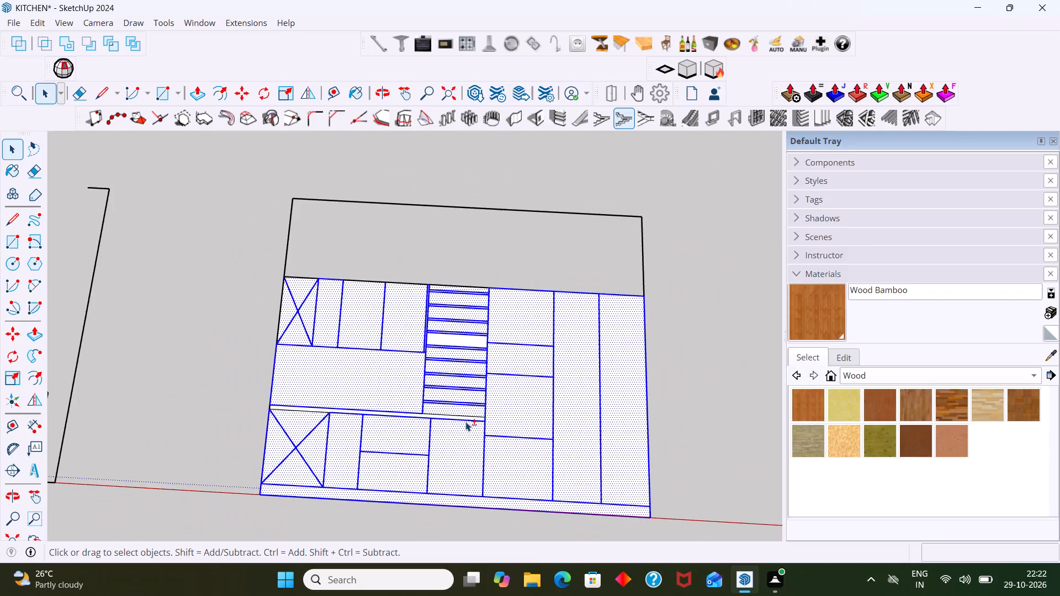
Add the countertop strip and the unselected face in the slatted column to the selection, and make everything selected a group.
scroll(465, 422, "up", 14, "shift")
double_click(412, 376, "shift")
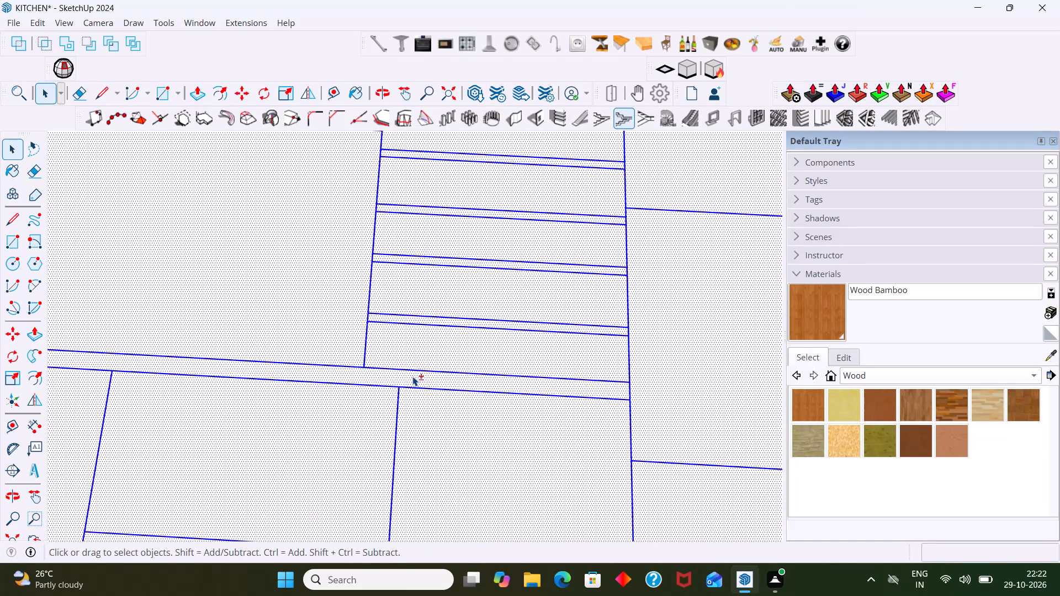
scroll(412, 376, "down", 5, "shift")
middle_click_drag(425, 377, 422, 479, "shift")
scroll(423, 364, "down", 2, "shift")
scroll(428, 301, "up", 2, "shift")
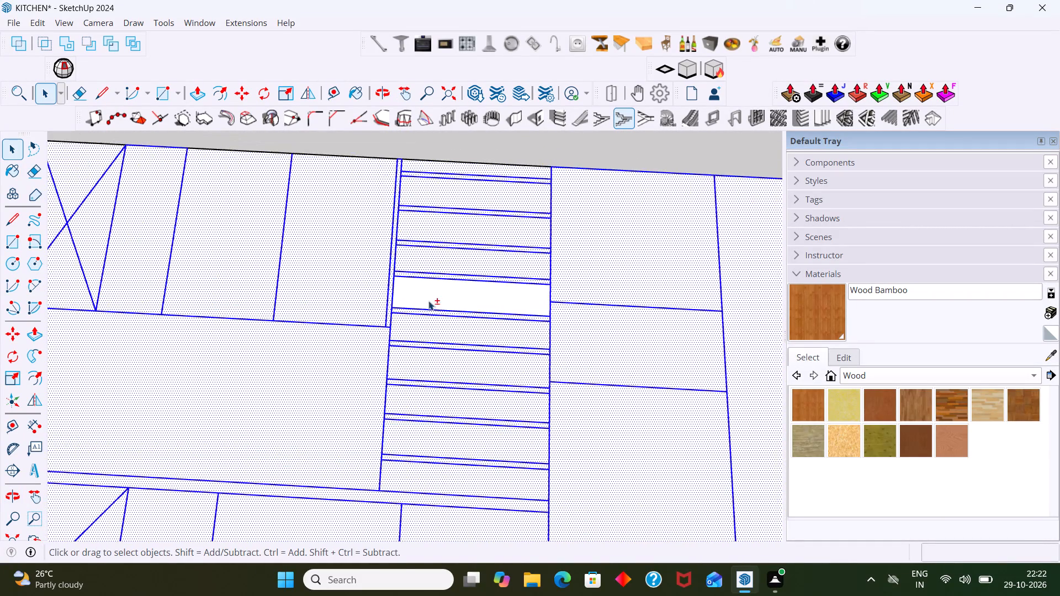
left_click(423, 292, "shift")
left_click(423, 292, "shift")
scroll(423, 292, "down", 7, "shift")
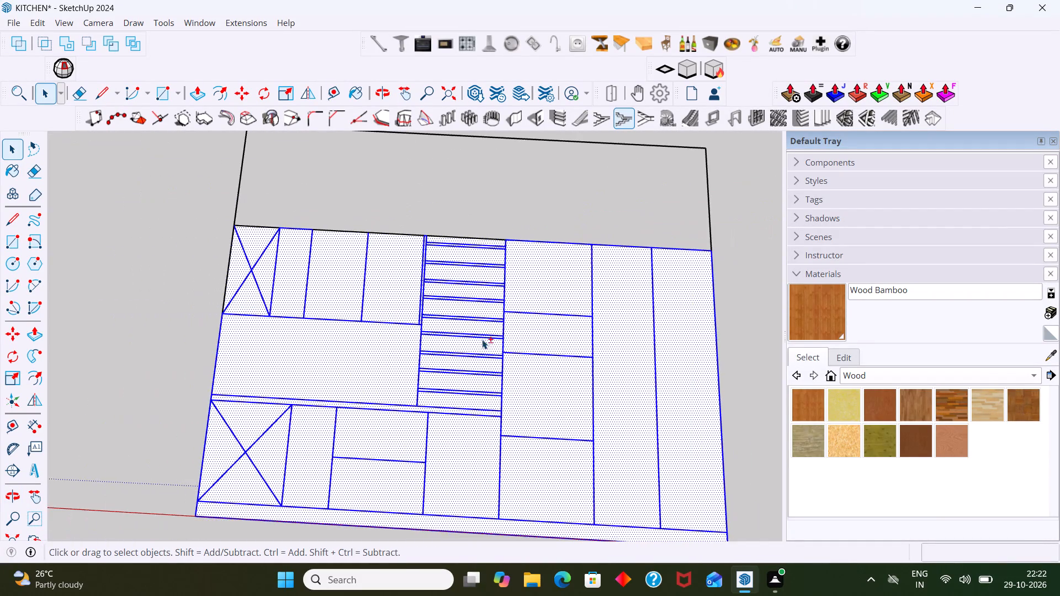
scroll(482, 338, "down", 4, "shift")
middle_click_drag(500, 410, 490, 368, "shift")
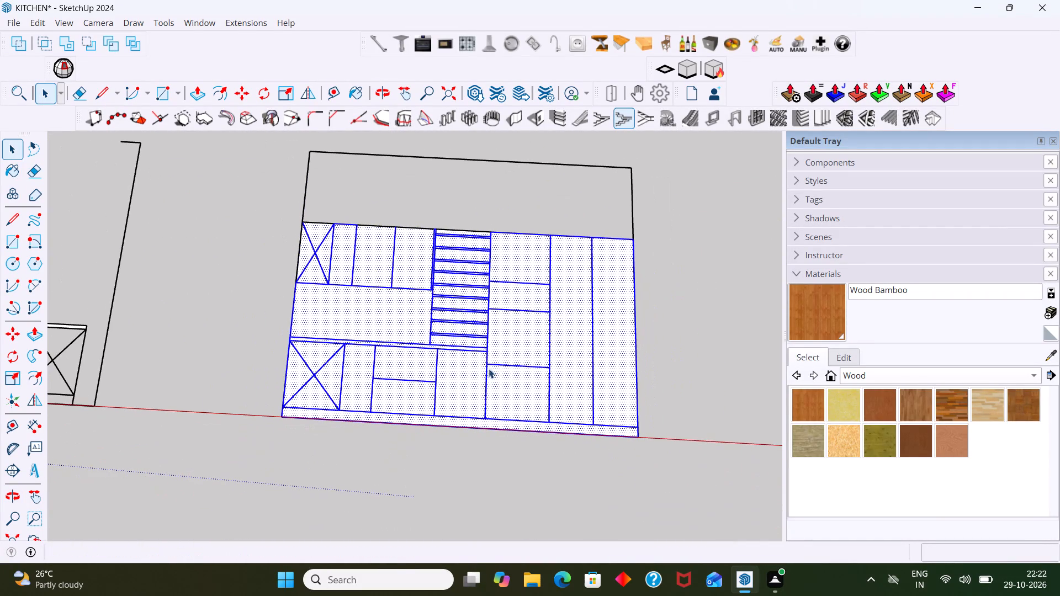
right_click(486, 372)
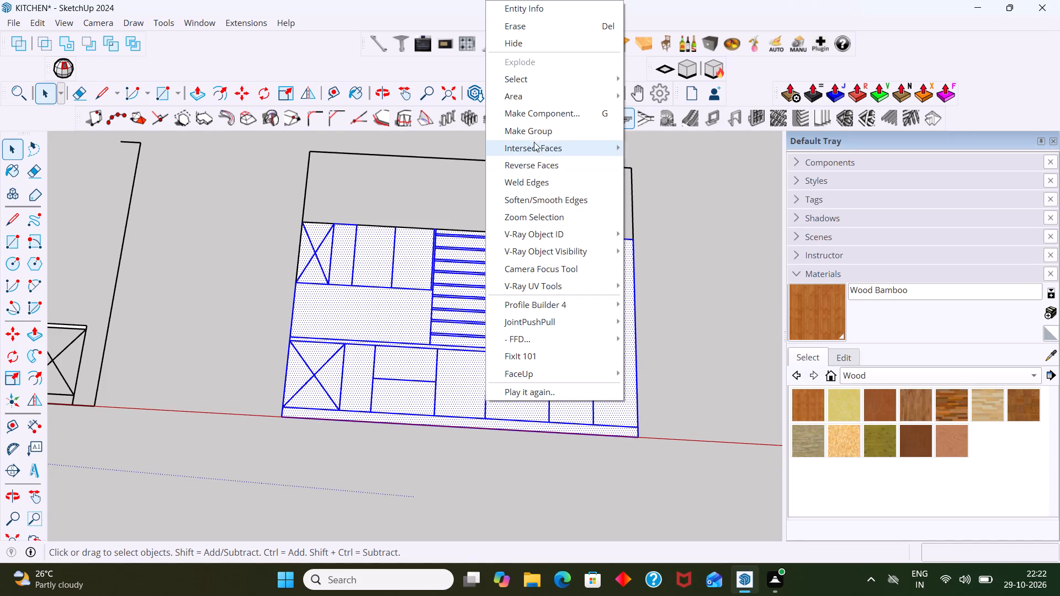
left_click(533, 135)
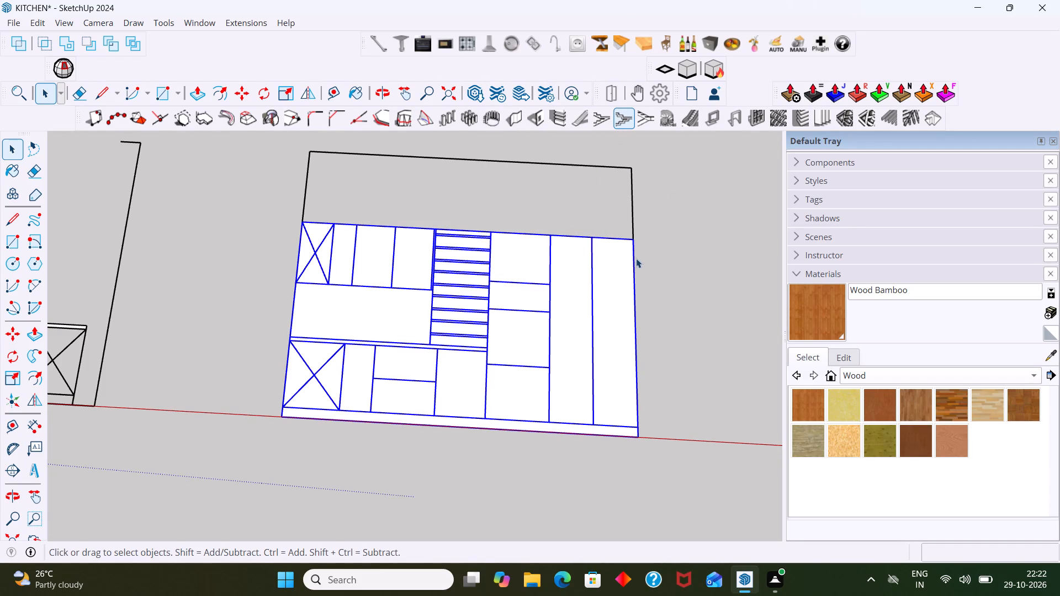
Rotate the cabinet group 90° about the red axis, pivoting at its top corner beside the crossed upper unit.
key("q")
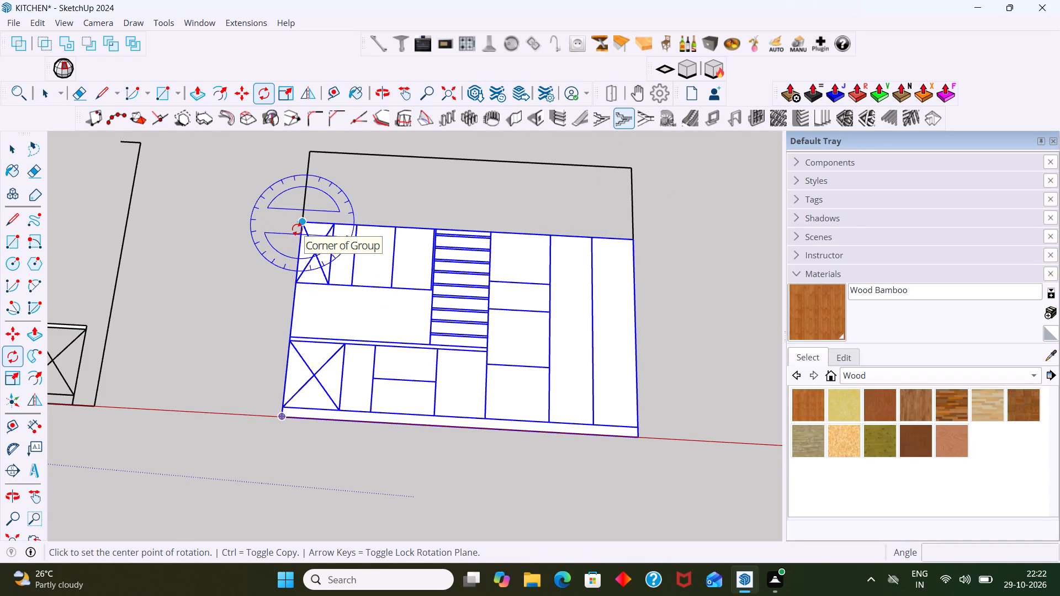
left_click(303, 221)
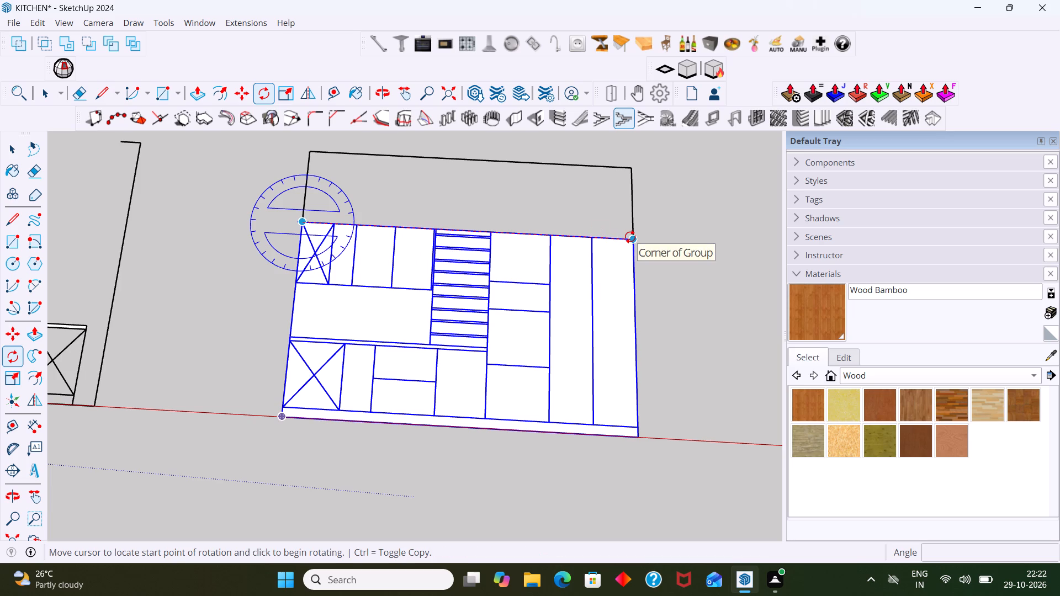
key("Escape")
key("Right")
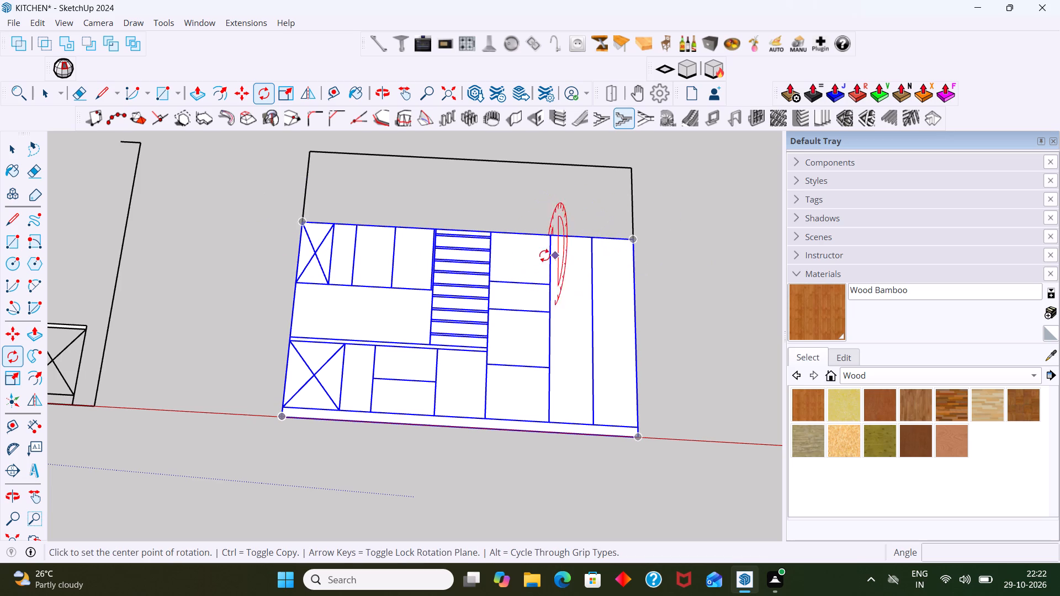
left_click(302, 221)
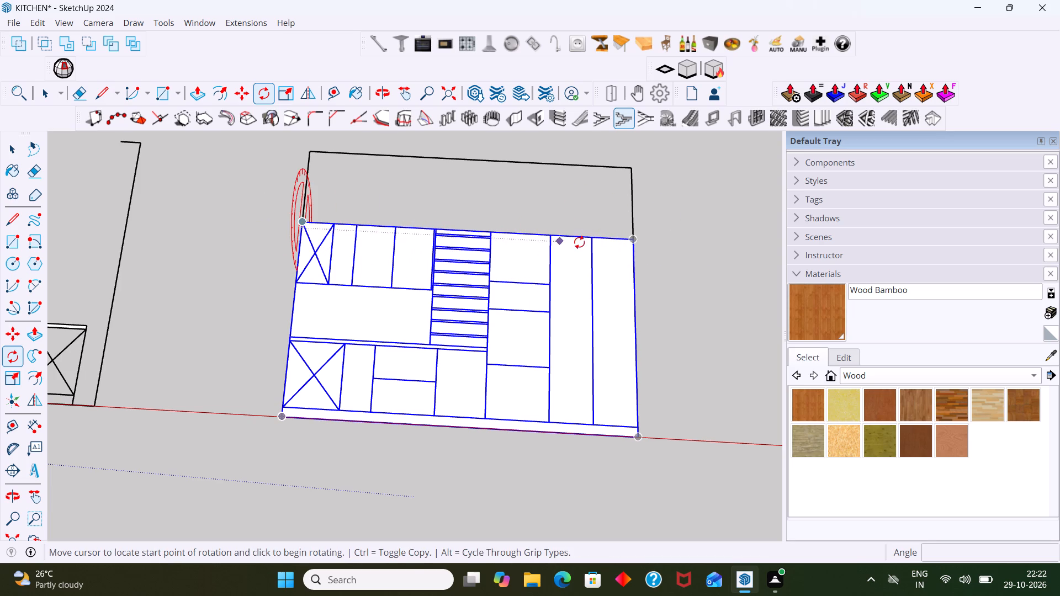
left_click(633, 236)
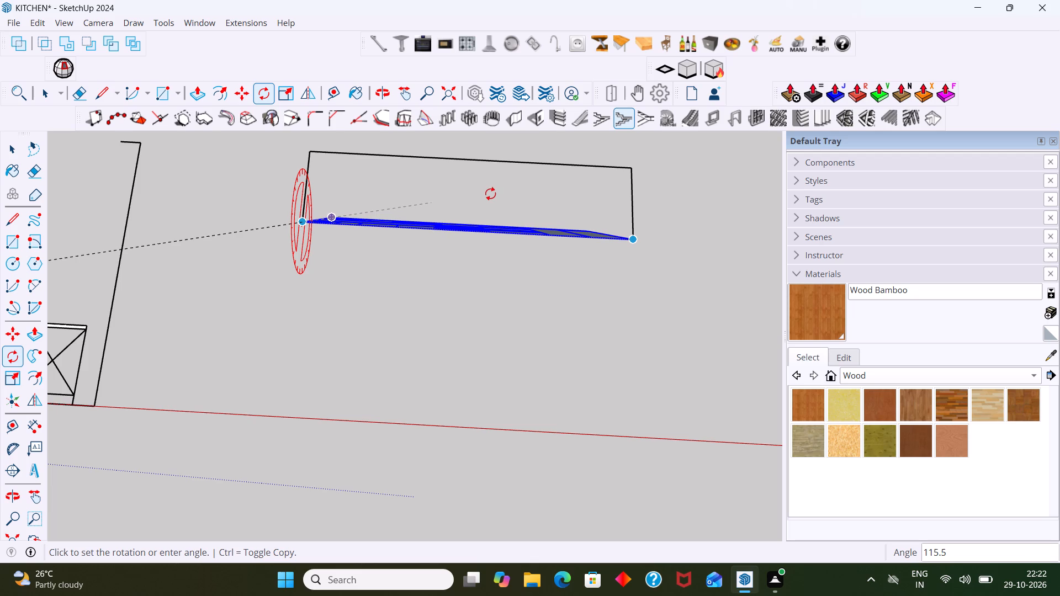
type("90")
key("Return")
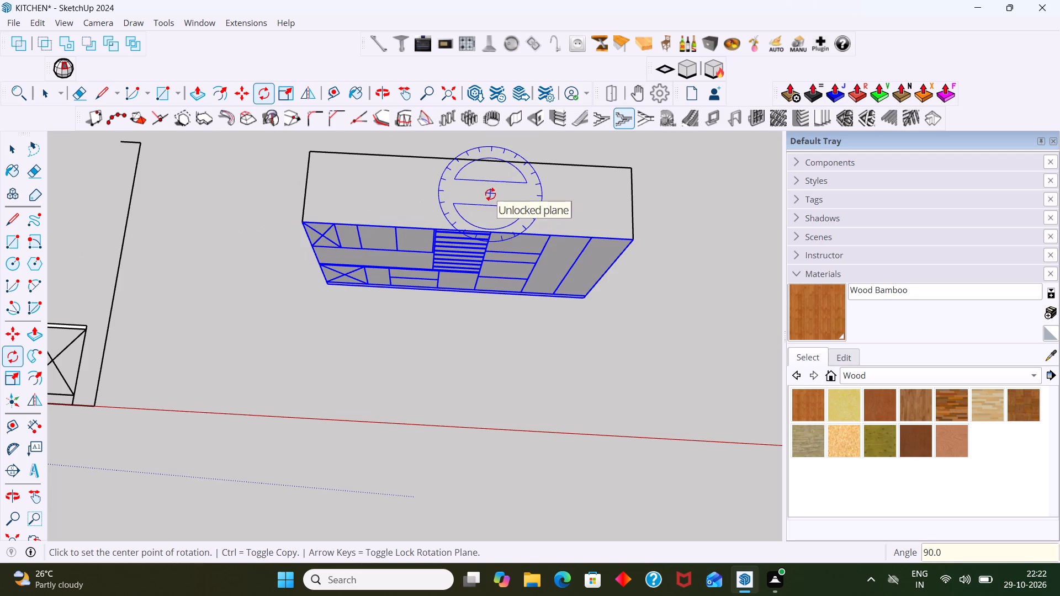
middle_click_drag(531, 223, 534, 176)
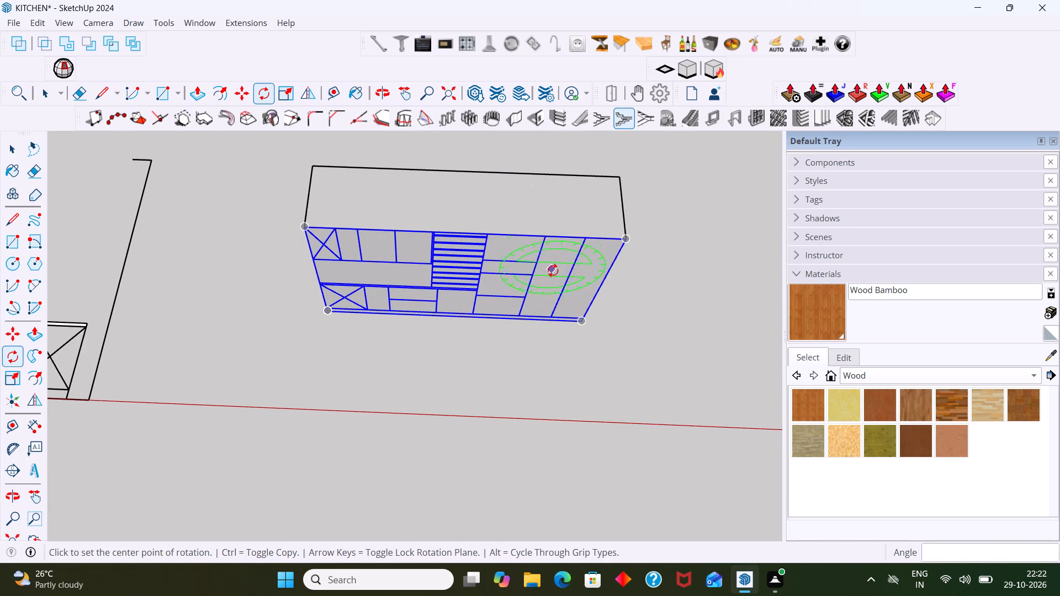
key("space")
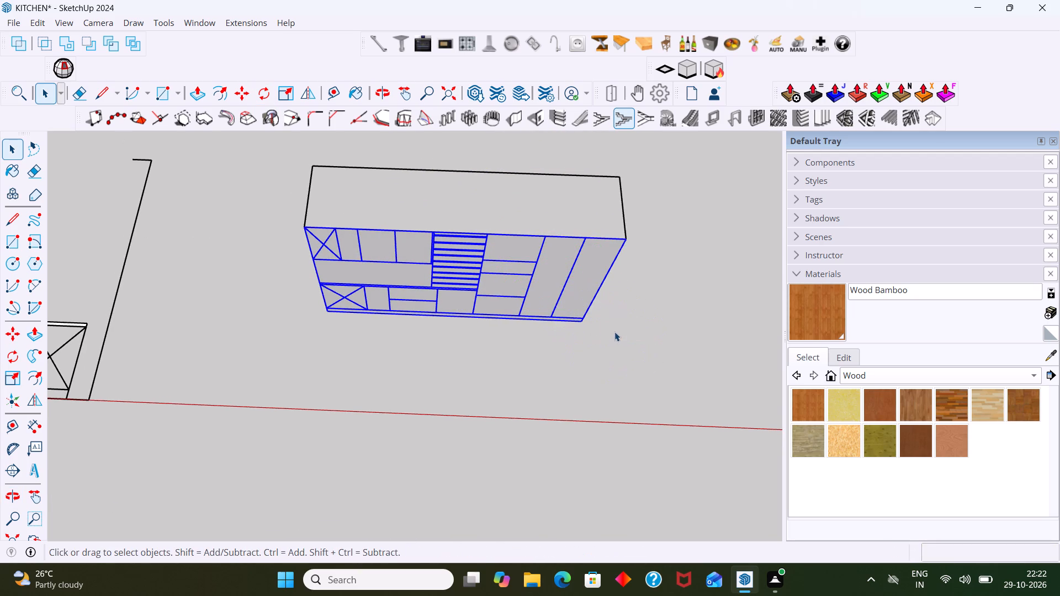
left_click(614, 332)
Examine the rotated cabinet elevation from several angles against its wall outline and the red axis.
scroll(622, 318, "down", 2)
middle_click_drag(622, 318, 620, 225)
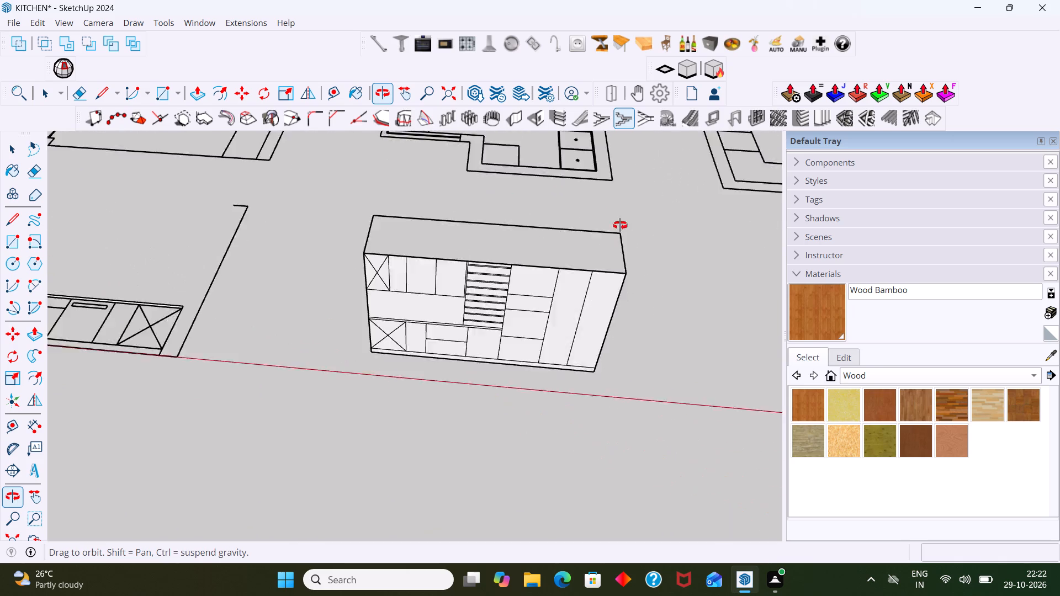
middle_click_drag(620, 225, 643, 190)
scroll(475, 307, "up", 7)
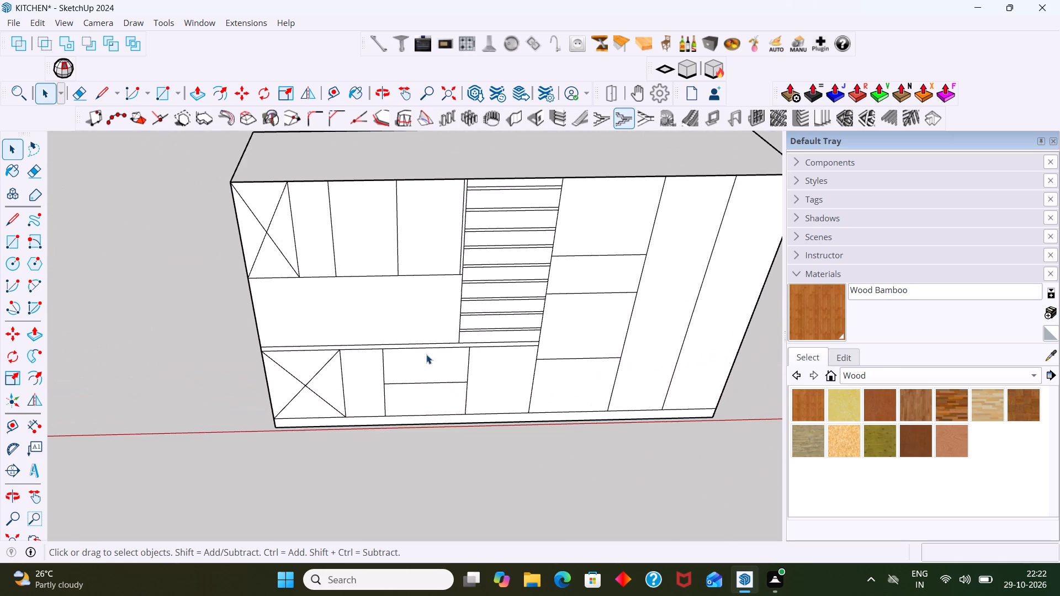
middle_click_drag(426, 354, 354, 326)
scroll(363, 327, "down", 8)
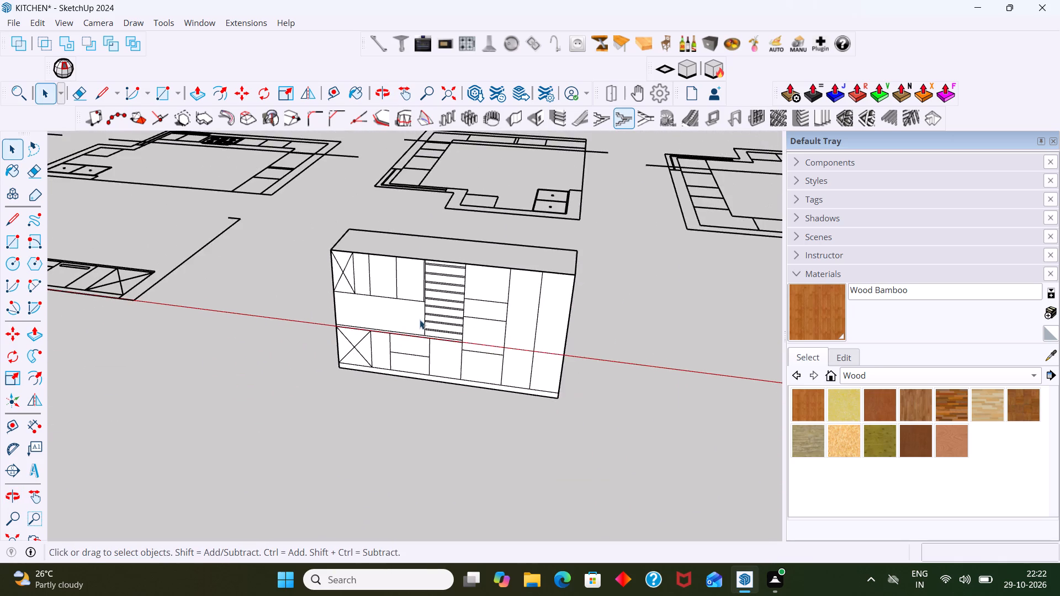
middle_click_drag(420, 319, 450, 448)
scroll(423, 337, "down", 1)
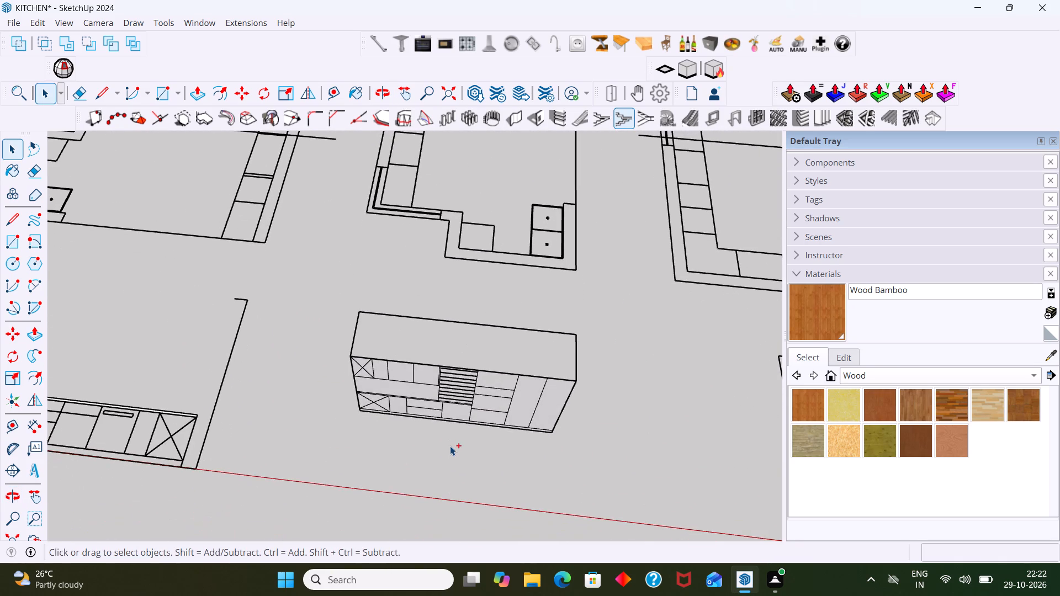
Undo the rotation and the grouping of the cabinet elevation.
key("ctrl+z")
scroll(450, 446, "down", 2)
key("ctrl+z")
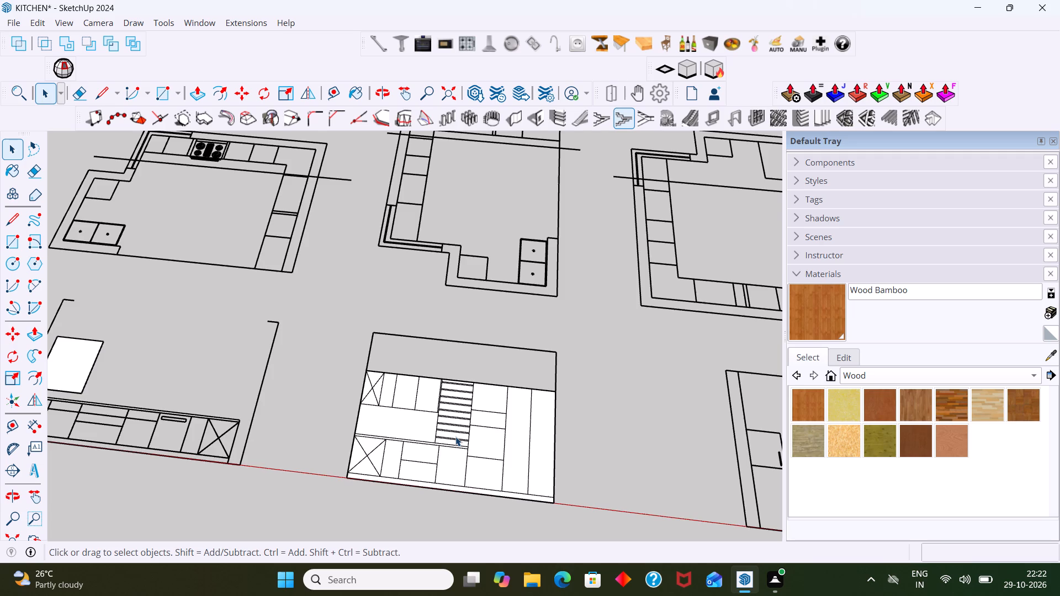
Select all connected geometry of the slatted-column elevation, including the upper wall outline, and make it a group.
scroll(455, 437, "down", 1)
middle_click_drag(478, 416, 471, 350)
scroll(457, 391, "up", 6)
middle_click_drag(445, 422, 443, 333)
scroll(421, 364, "up", 3)
middle_click_drag(412, 377, 420, 405)
scroll(421, 374, "down", 6)
triple_click(395, 322)
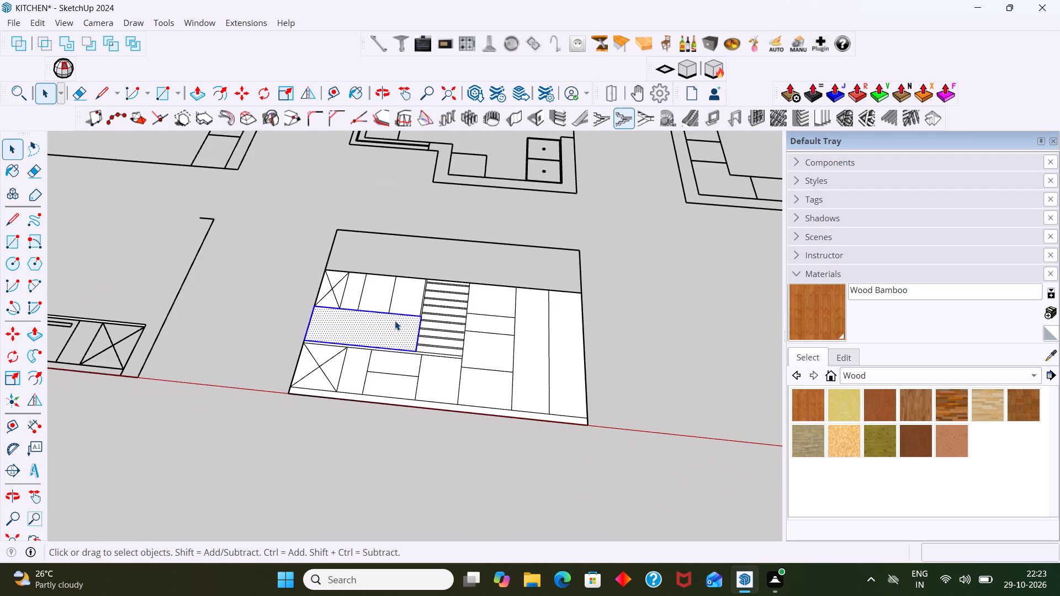
scroll(395, 320, "down", 4)
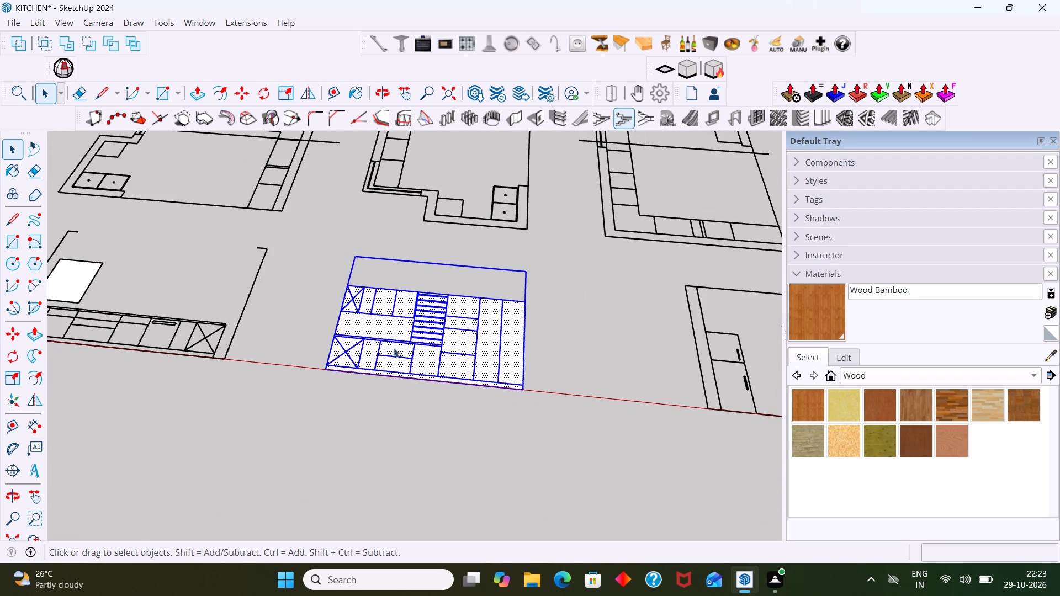
key("q")
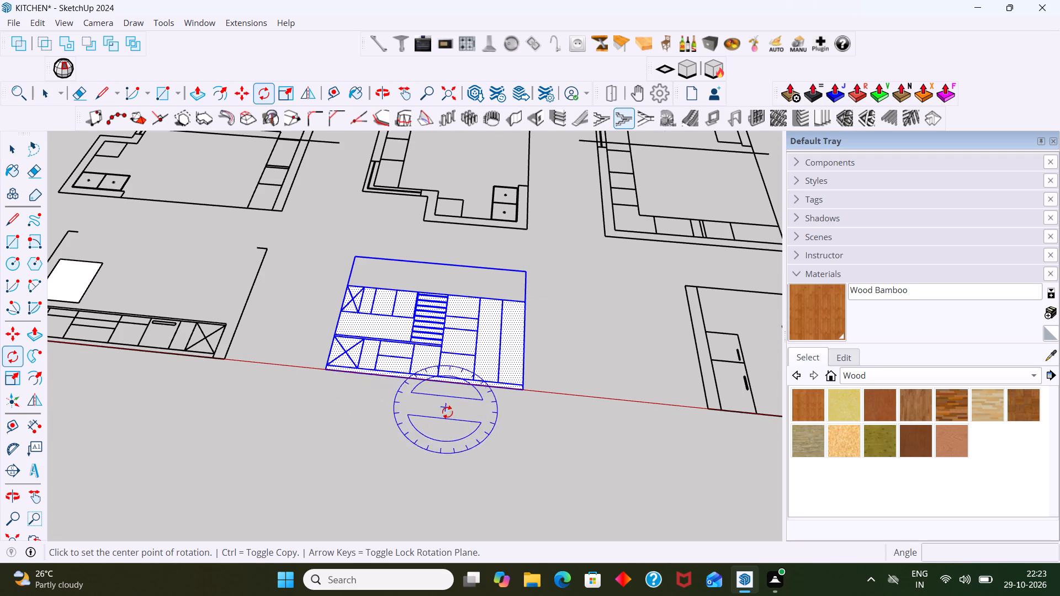
key("space")
right_click(447, 352)
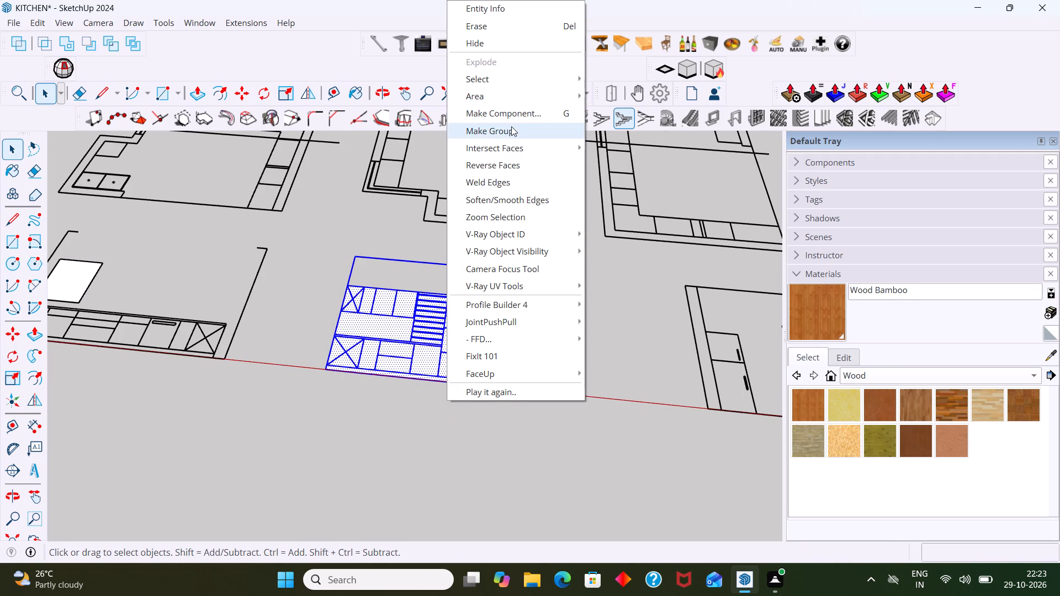
left_click(511, 126)
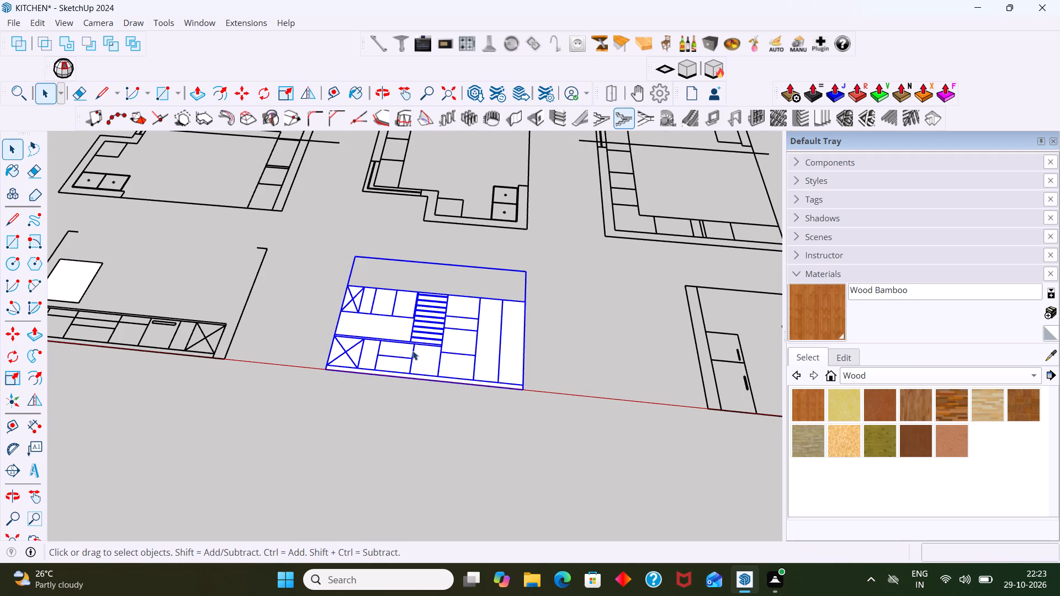
Rotate a copy of the elevation group 90° about the red axis, pivoting at its base corner beside the crossed base unit.
key("q")
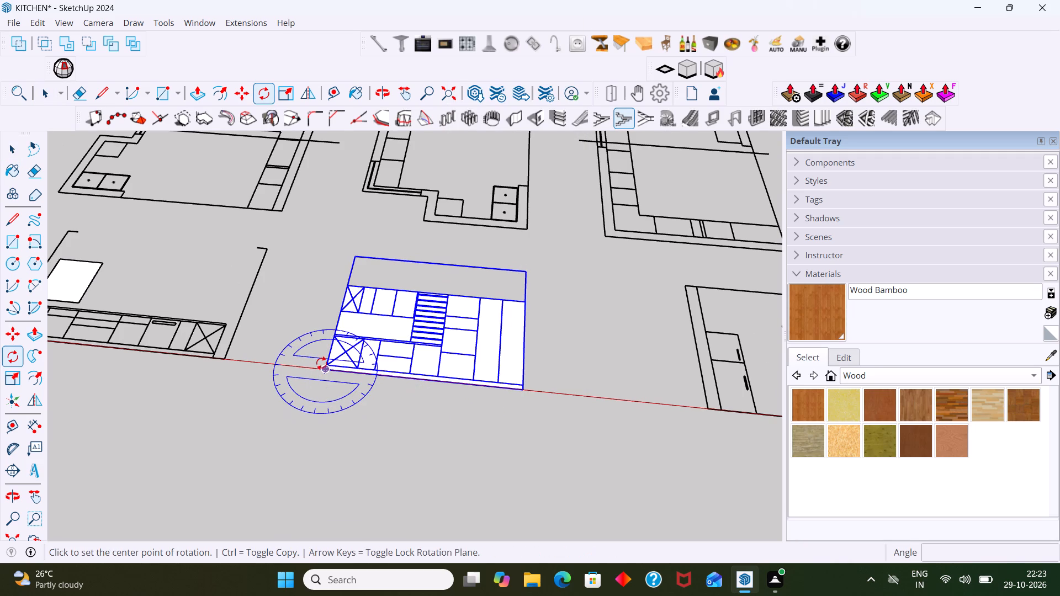
key("Right")
left_click(331, 369)
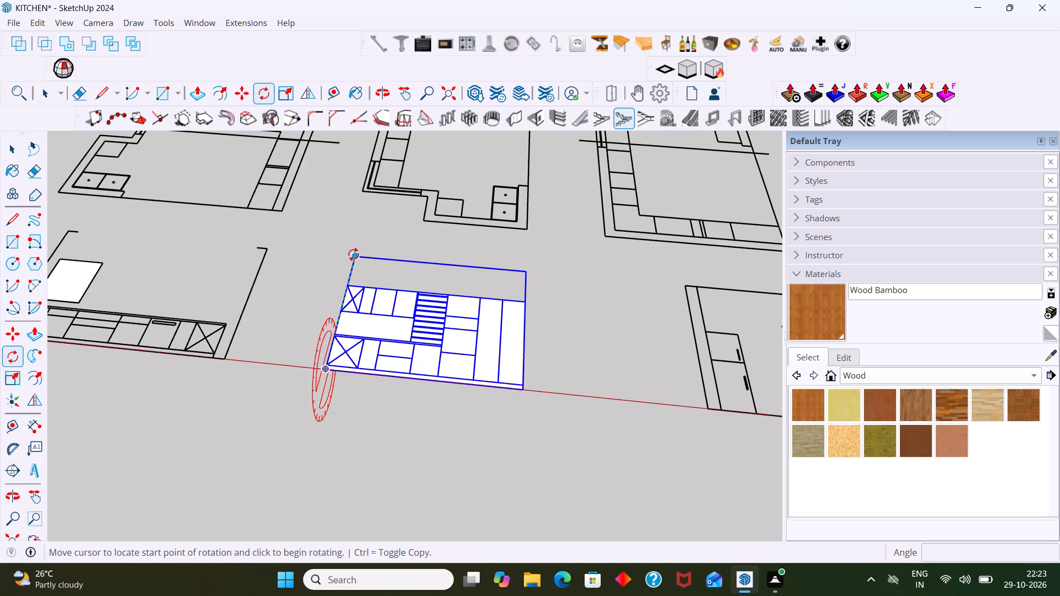
left_click(353, 254)
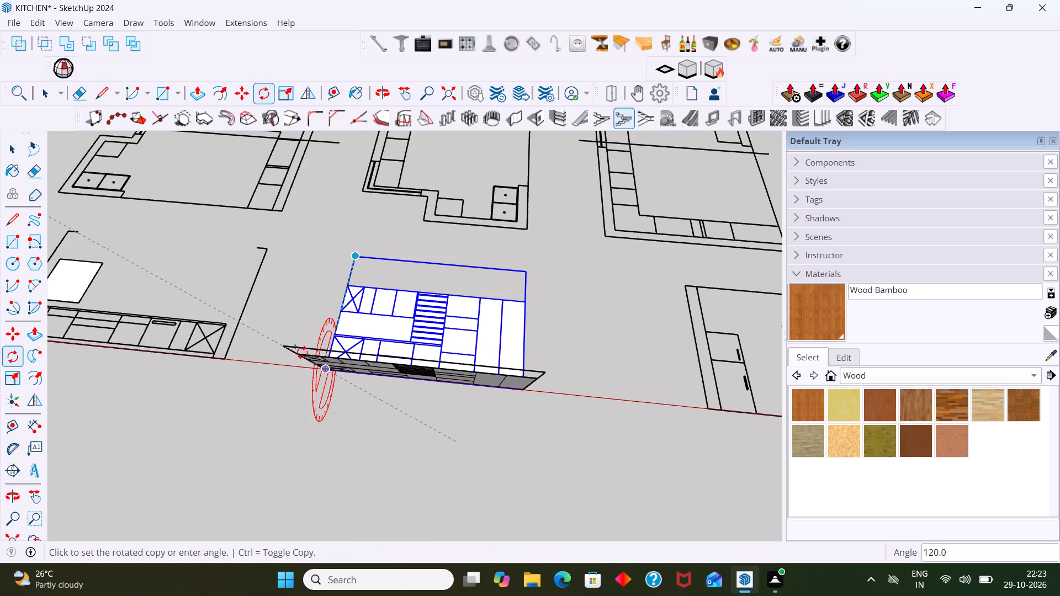
key("9")
key("0")
key("Return")
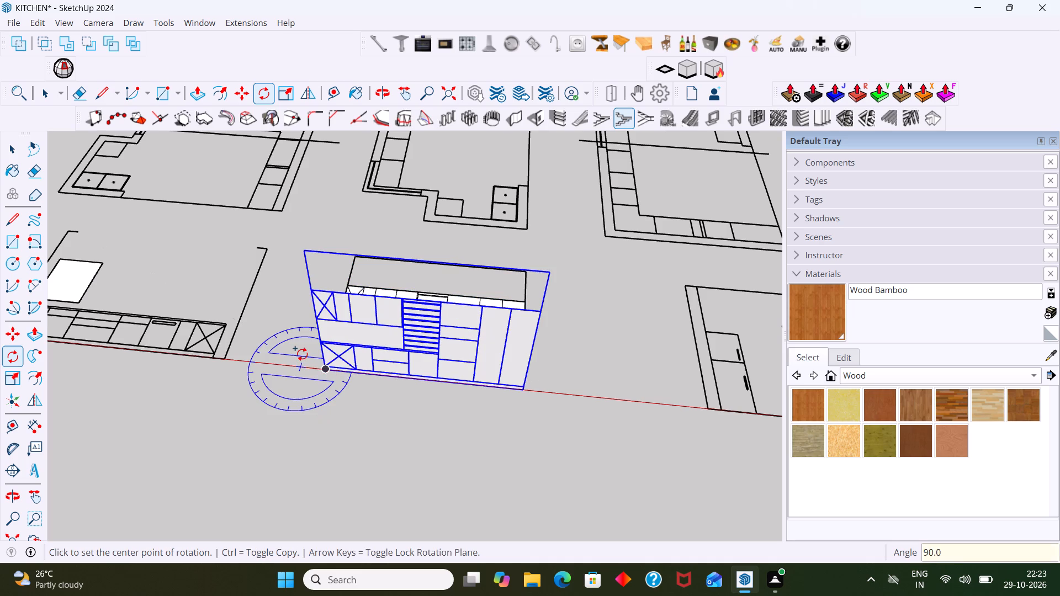
key("space")
left_click(592, 427)
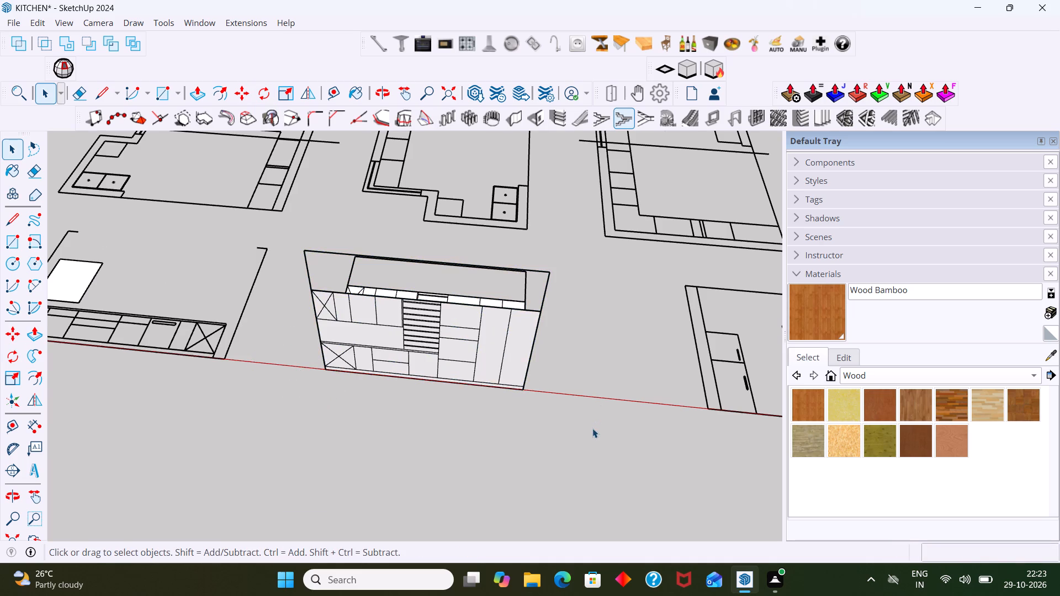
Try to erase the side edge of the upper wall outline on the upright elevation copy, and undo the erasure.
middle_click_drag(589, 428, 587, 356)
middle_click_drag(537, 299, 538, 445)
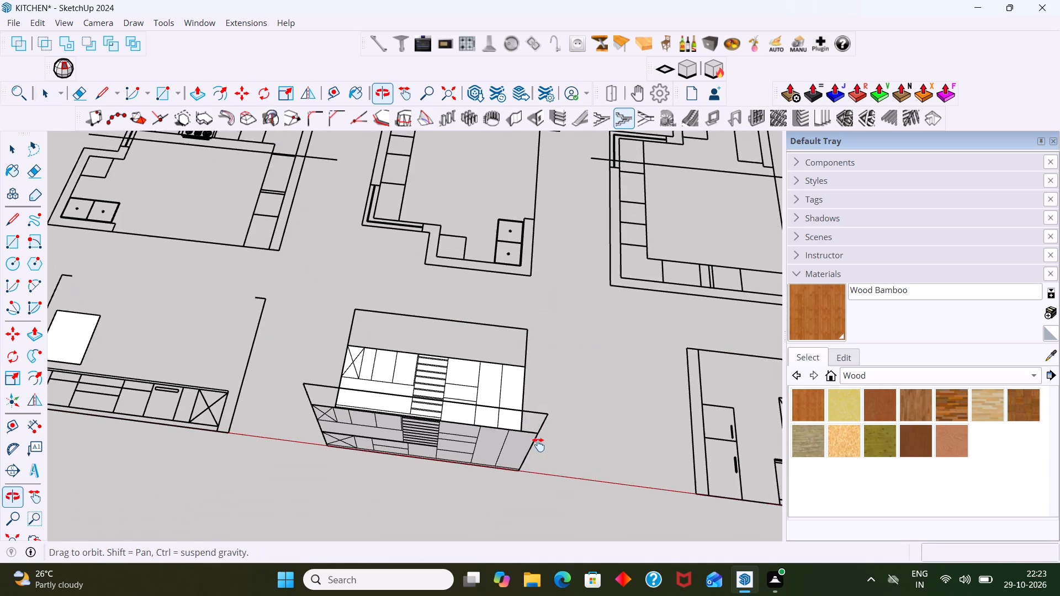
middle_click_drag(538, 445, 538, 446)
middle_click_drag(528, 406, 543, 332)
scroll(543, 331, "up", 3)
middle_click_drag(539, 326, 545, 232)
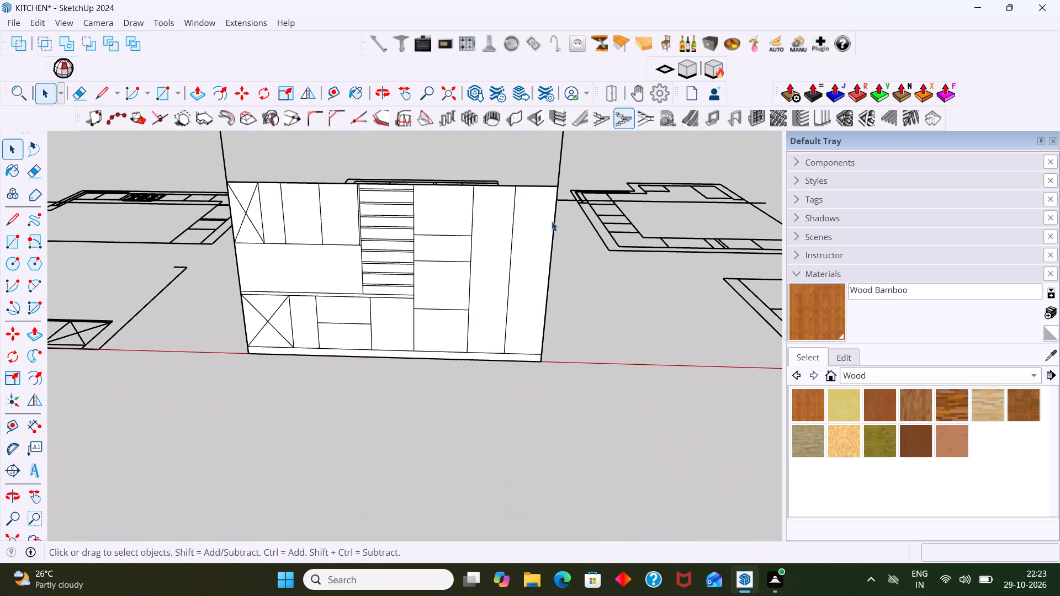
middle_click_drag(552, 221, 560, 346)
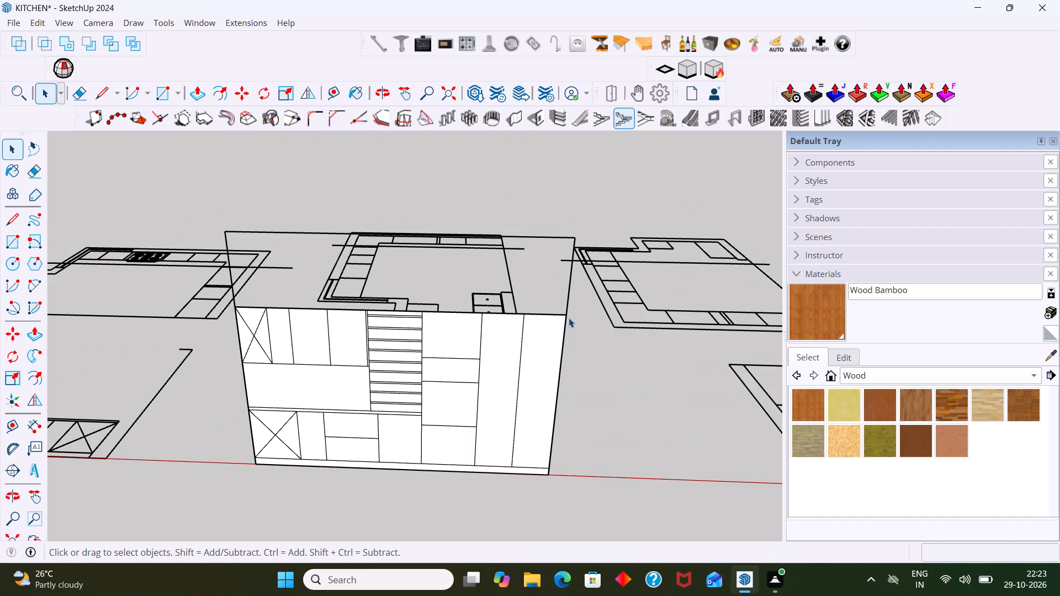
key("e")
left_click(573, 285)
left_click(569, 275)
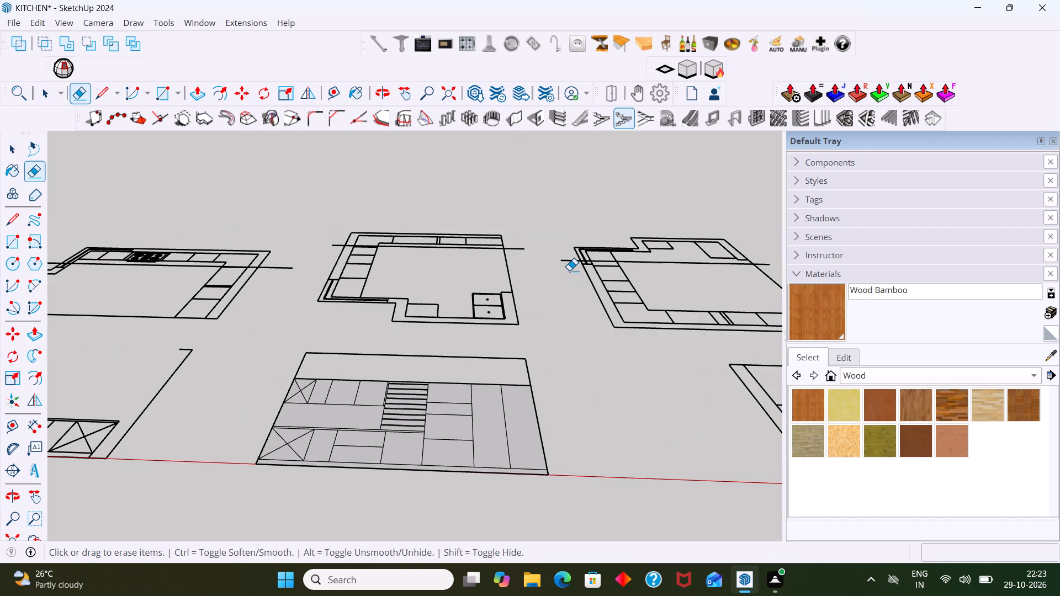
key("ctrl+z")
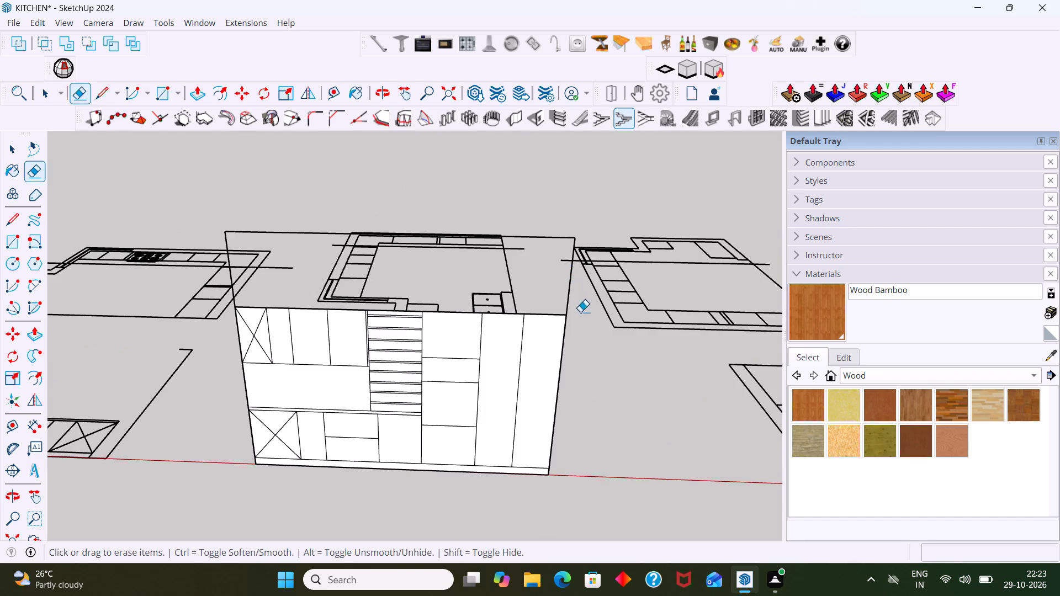
Open the upright elevation group and delete the three upper wall outline edges above the cabinets: both sides and the top.
key("space")
scroll(568, 309, "down", 3)
middle_click_drag(568, 309, 577, 361, "shift")
scroll(581, 345, "up", 2)
left_click(578, 349)
double_click(578, 350)
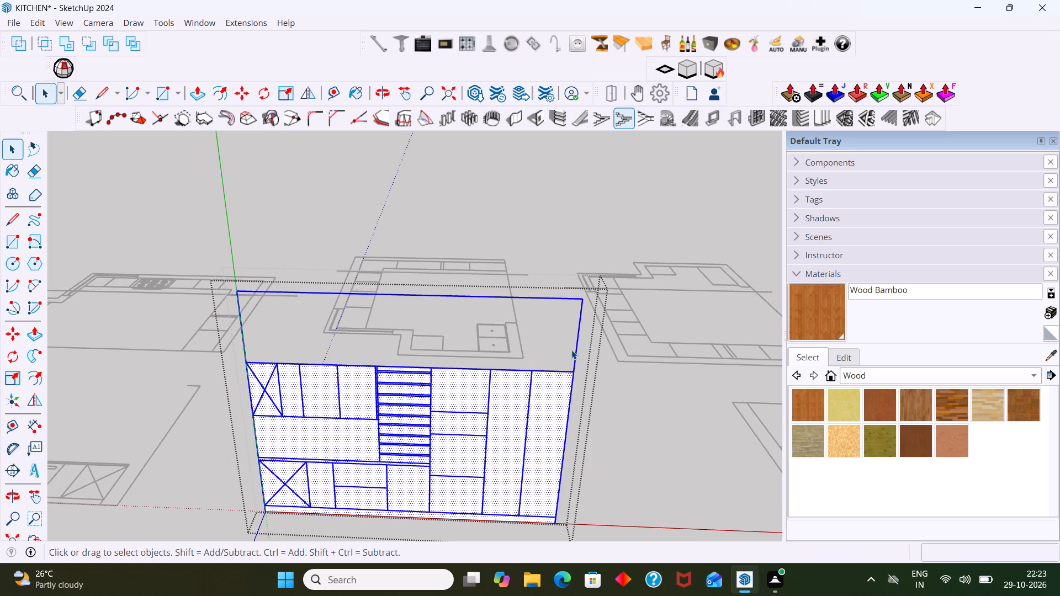
left_click(572, 349)
left_click(575, 348)
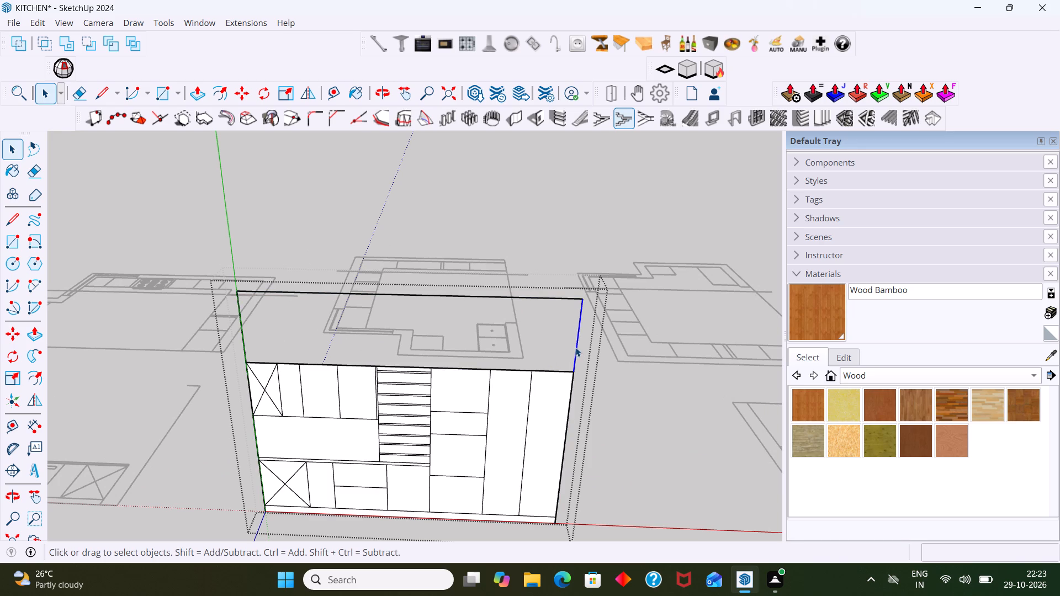
key("Delete")
left_click(559, 302)
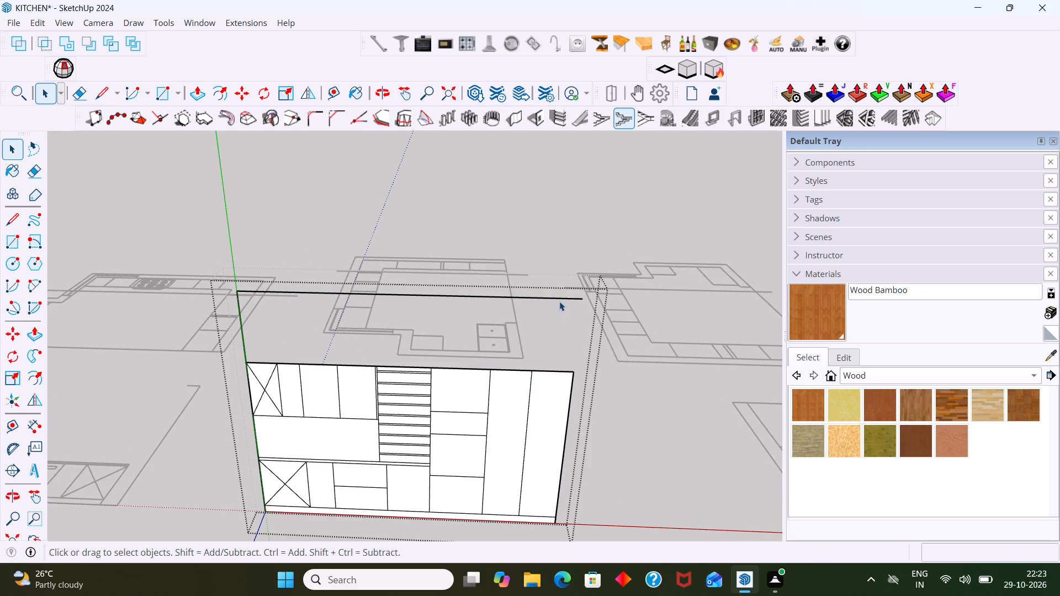
left_click(559, 301)
left_click(559, 298)
key("Delete")
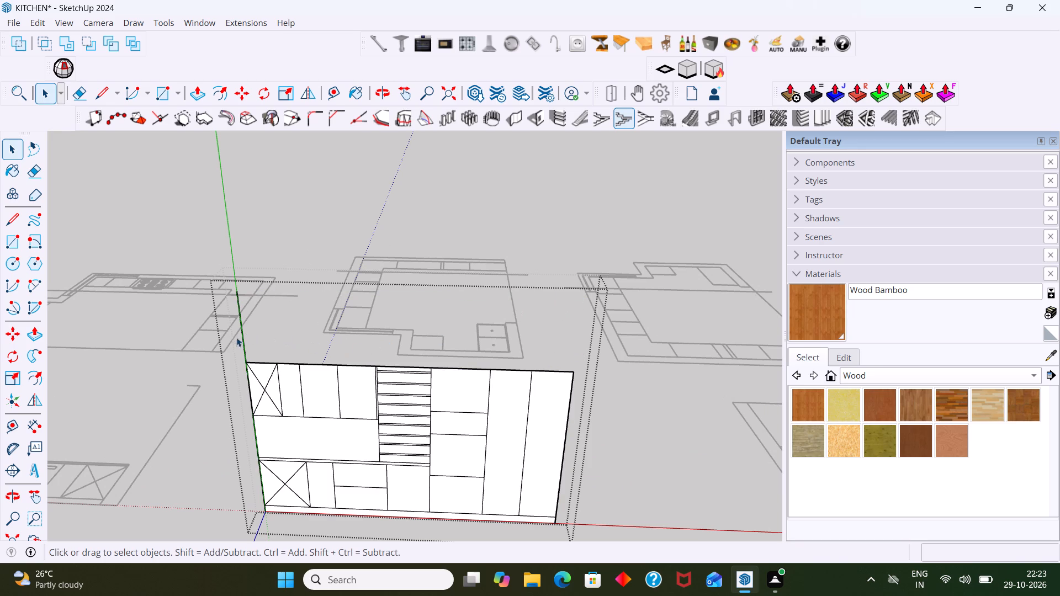
left_click(242, 333)
key("Delete")
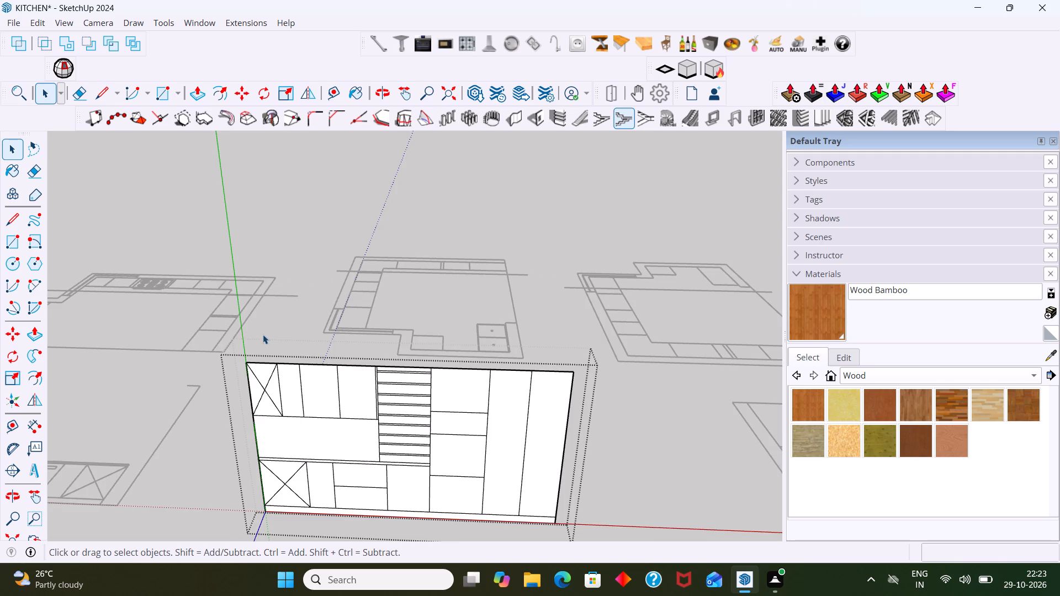
scroll(264, 334, "down", 5)
left_click(528, 434)
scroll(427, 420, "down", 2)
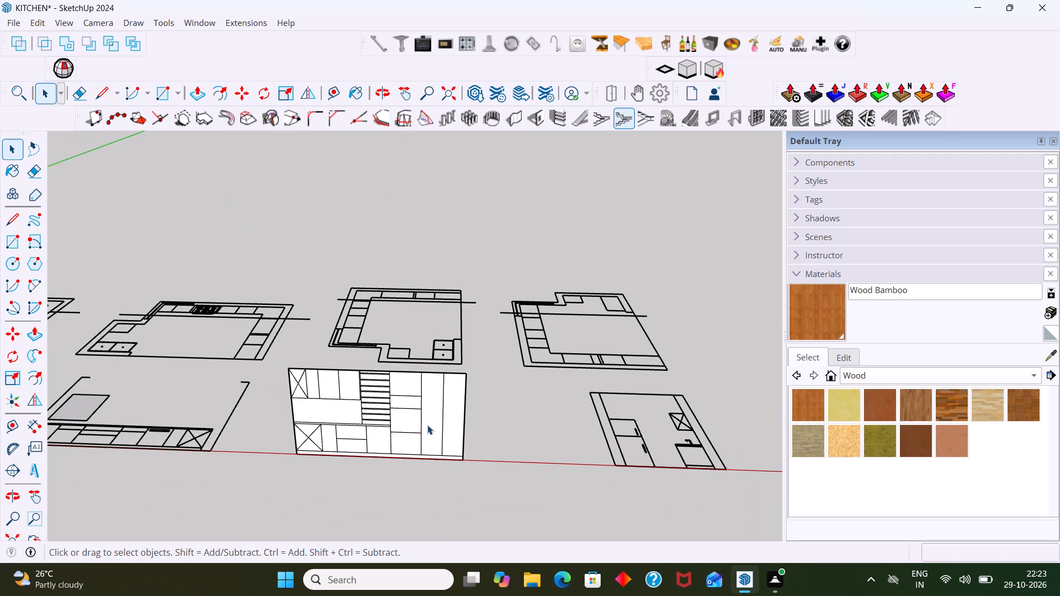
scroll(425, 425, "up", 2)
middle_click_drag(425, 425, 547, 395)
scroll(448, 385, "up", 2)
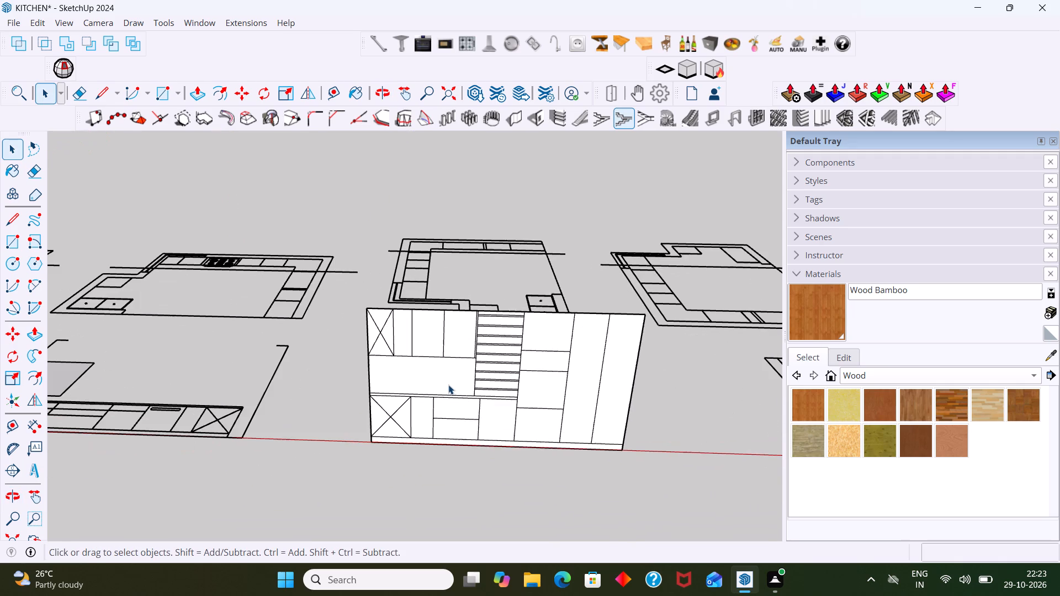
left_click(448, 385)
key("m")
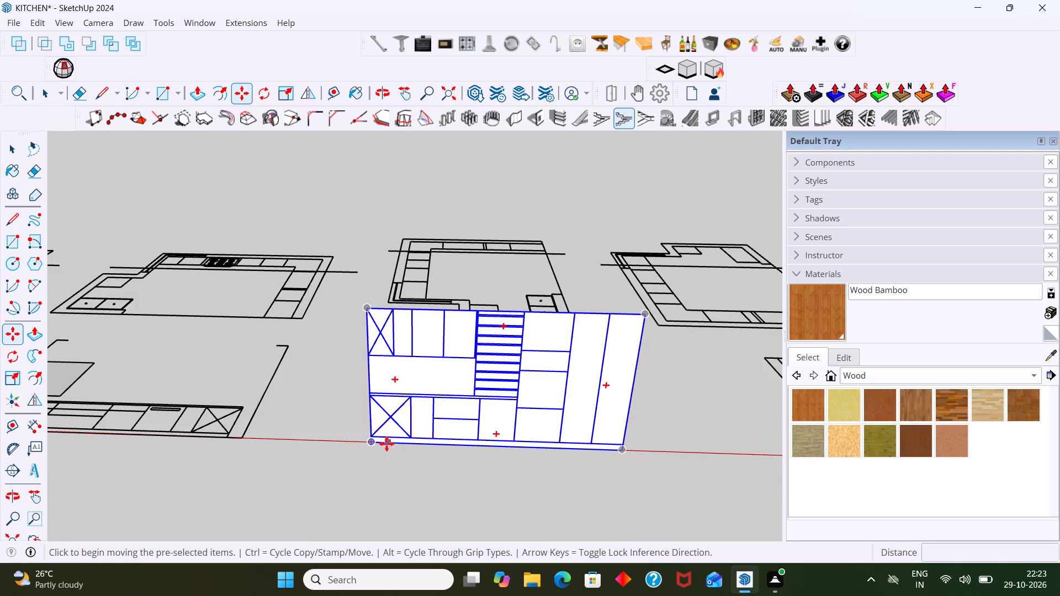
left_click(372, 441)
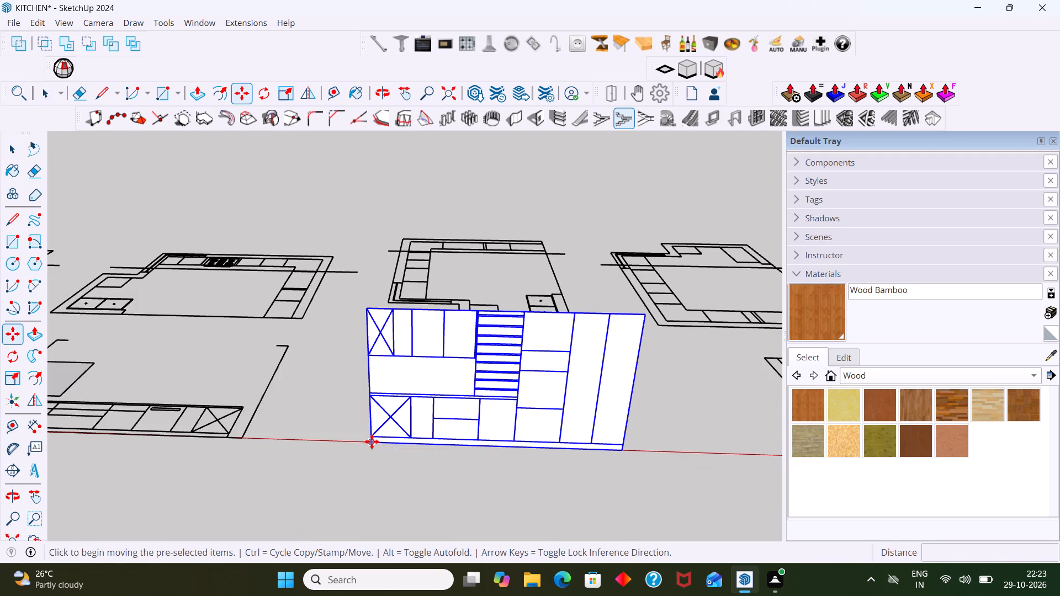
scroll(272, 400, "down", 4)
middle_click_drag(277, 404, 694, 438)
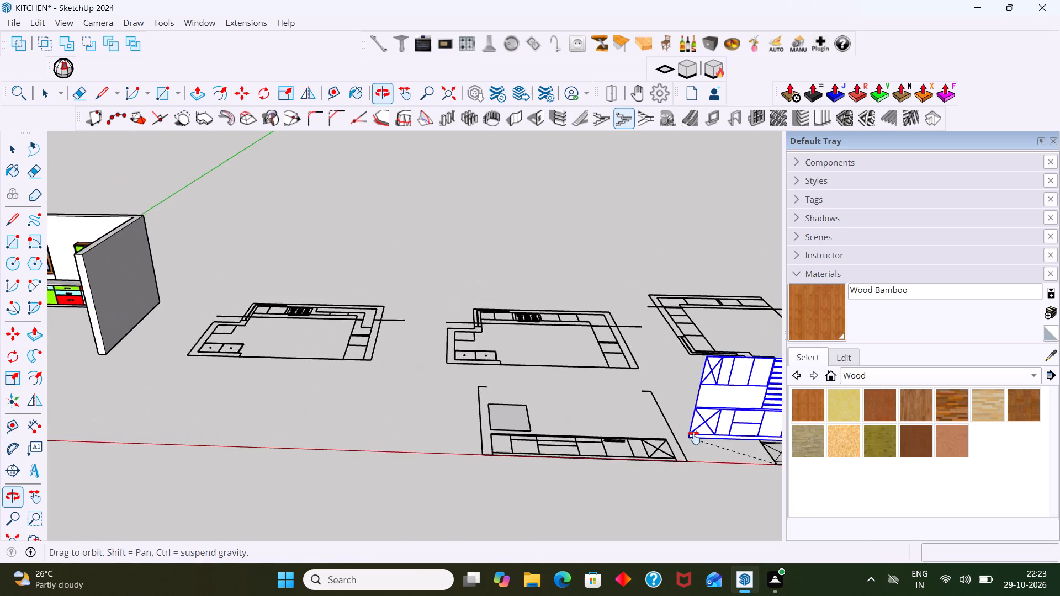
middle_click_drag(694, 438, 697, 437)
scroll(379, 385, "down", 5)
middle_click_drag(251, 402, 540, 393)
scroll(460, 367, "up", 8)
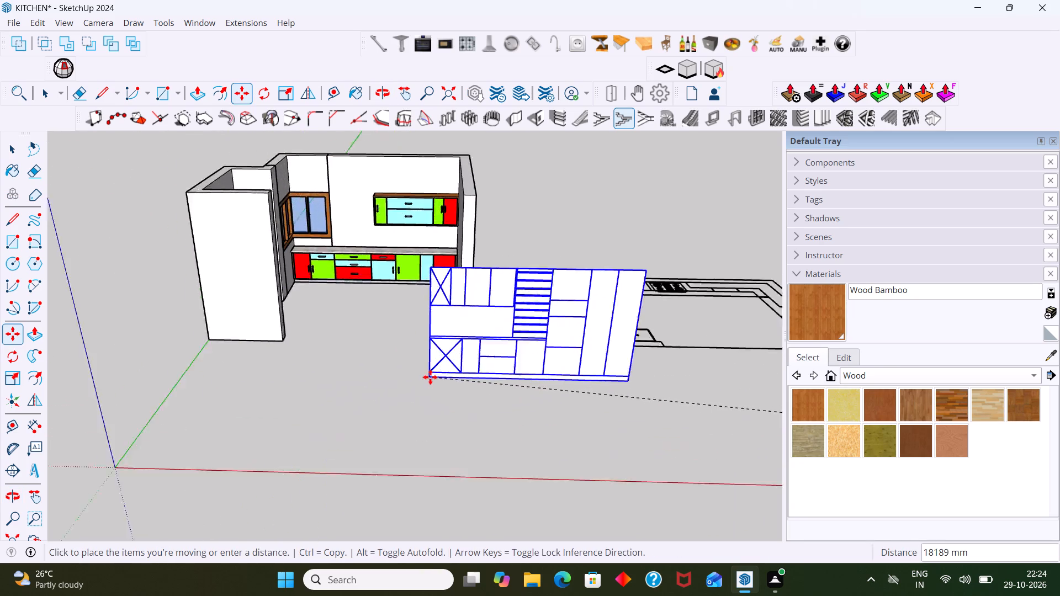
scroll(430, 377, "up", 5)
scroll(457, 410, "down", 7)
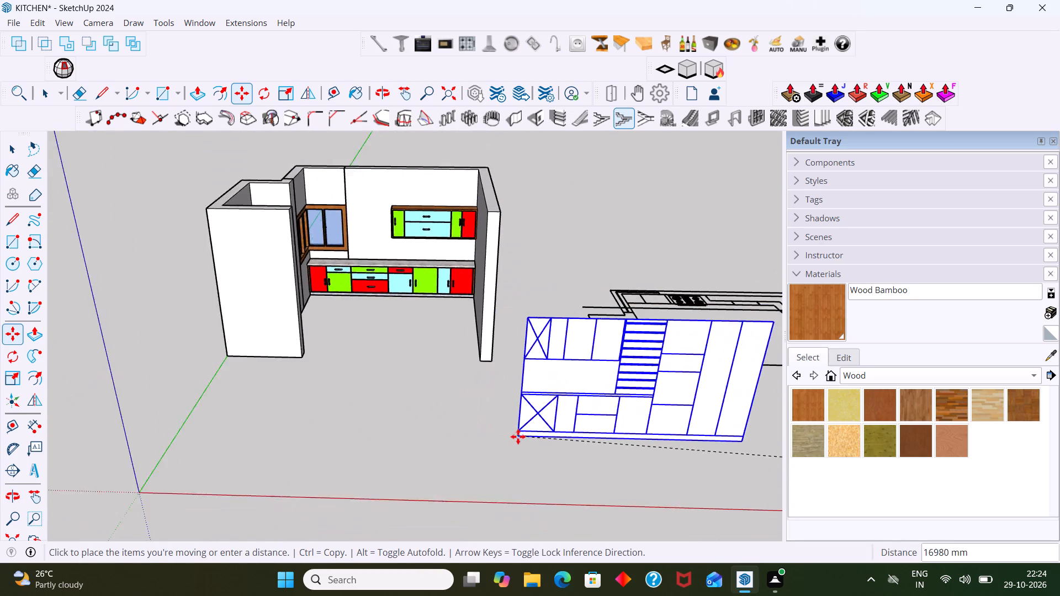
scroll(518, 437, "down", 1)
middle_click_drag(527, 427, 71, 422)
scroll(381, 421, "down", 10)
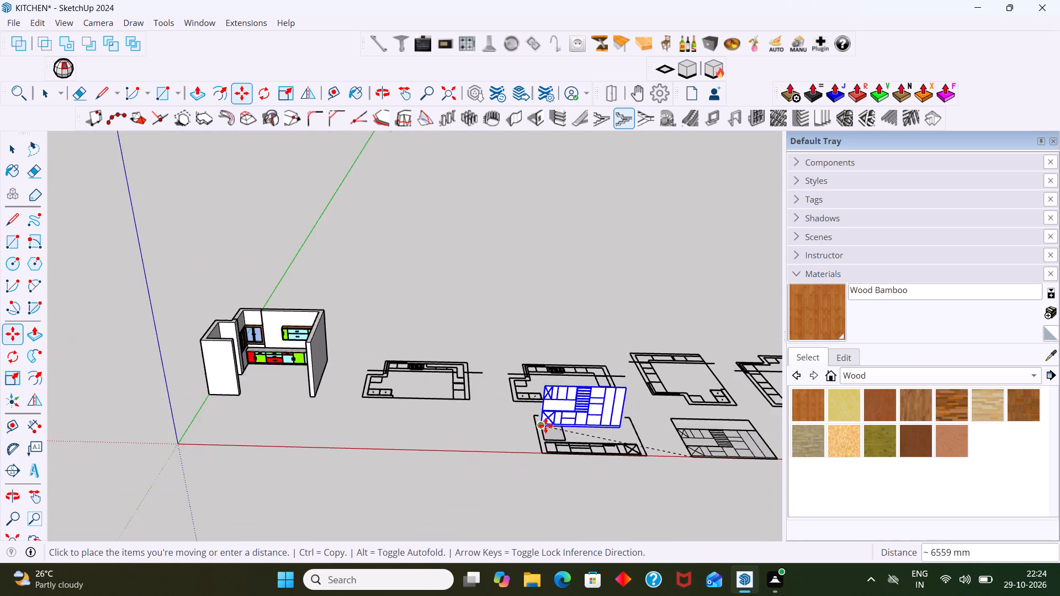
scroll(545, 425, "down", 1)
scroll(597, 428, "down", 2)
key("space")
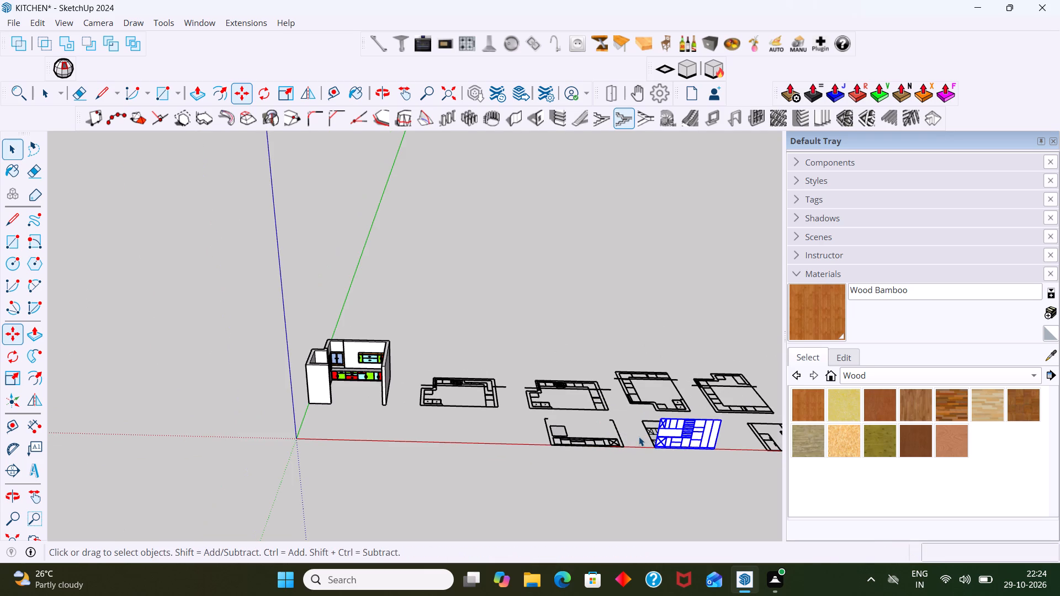
Rotate the upright elevation 90° about the vertical axis at its base corner beside the crossed base unit, swinging it away from the floor plans.
scroll(639, 437, "down", 2)
middle_click_drag(655, 436, 384, 408, "shift")
scroll(400, 405, "up", 9)
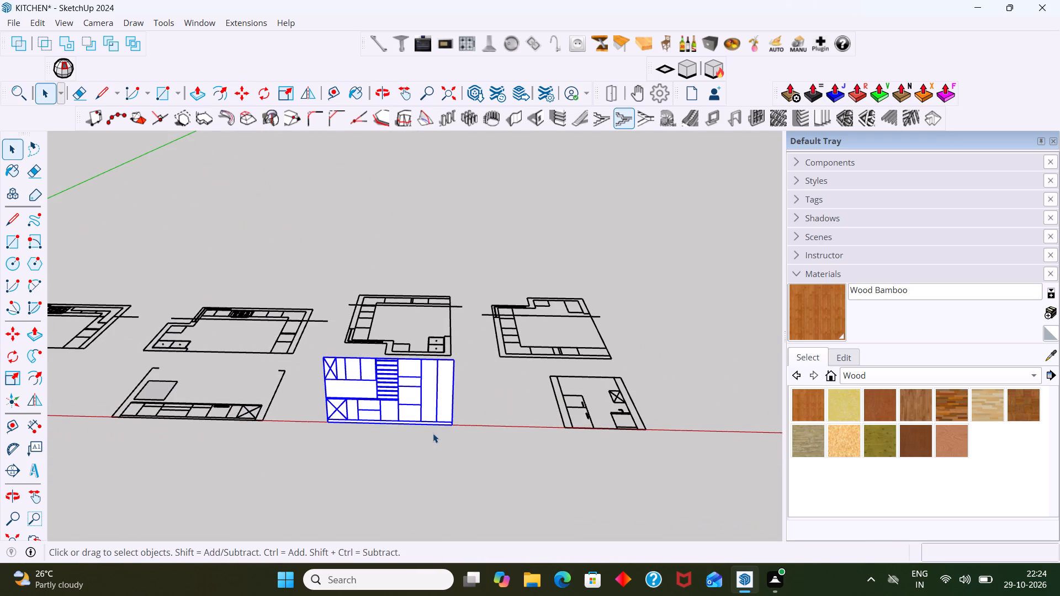
scroll(373, 420, "up", 2)
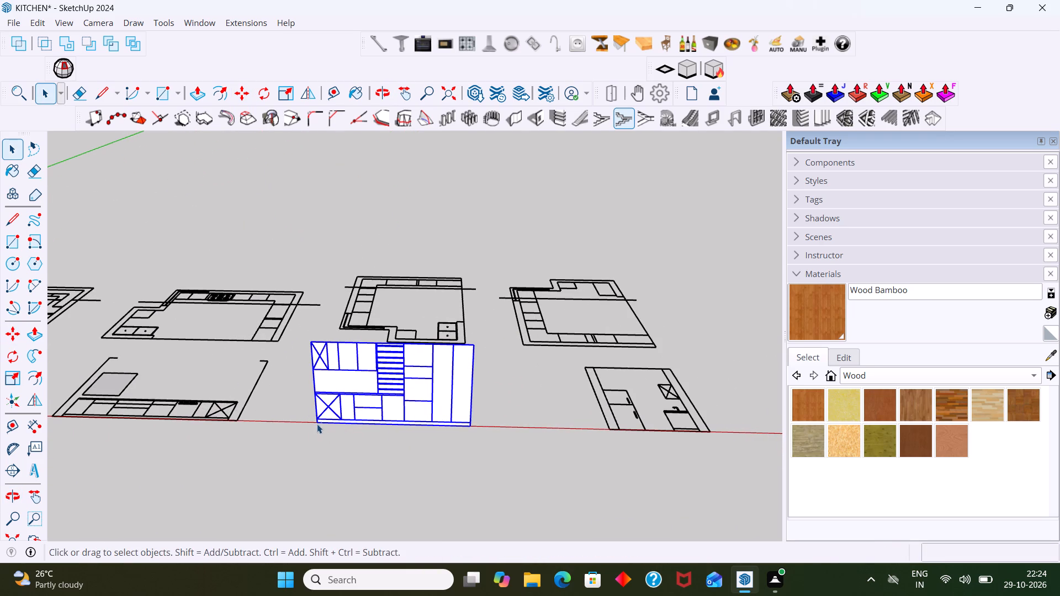
key("q")
left_click(319, 422)
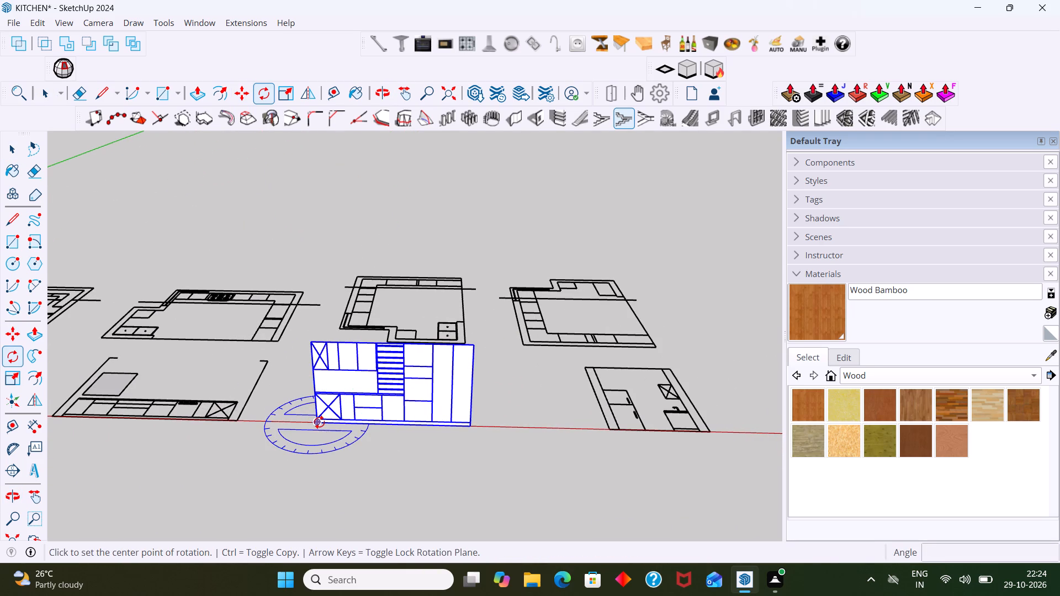
left_click(471, 424)
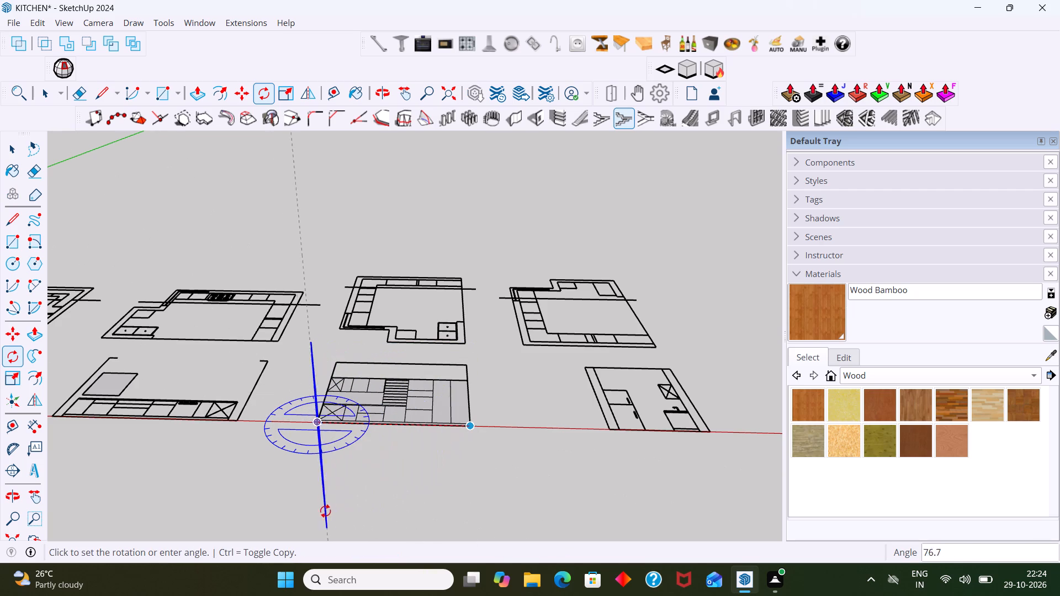
type("90")
key("Return")
key("space")
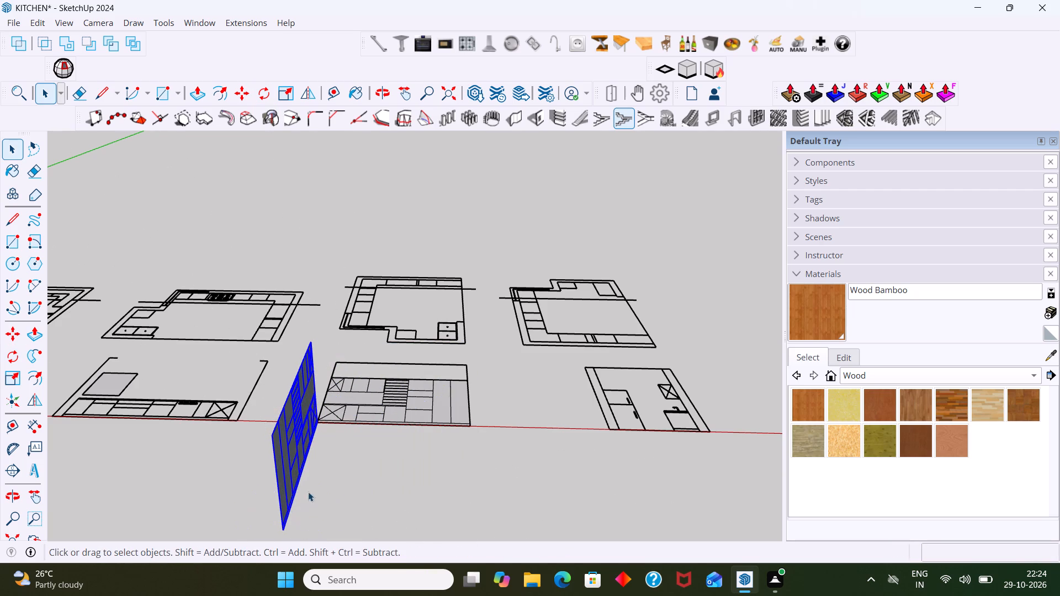
left_click(344, 482)
Examine the turned upright elevation from several angles against its flat original, the red axis and the neighbouring plans.
scroll(345, 488, "down", 3)
middle_click_drag(349, 489, 549, 425)
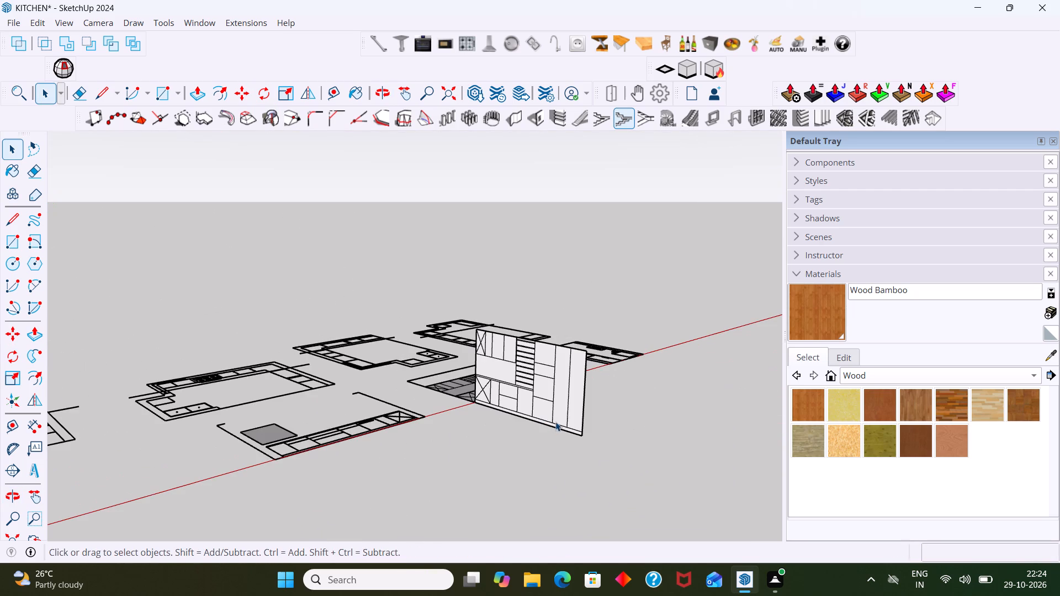
middle_click_drag(567, 426, 567, 371, "shift")
scroll(566, 372, "down", 3)
middle_click_drag(548, 392, 580, 477)
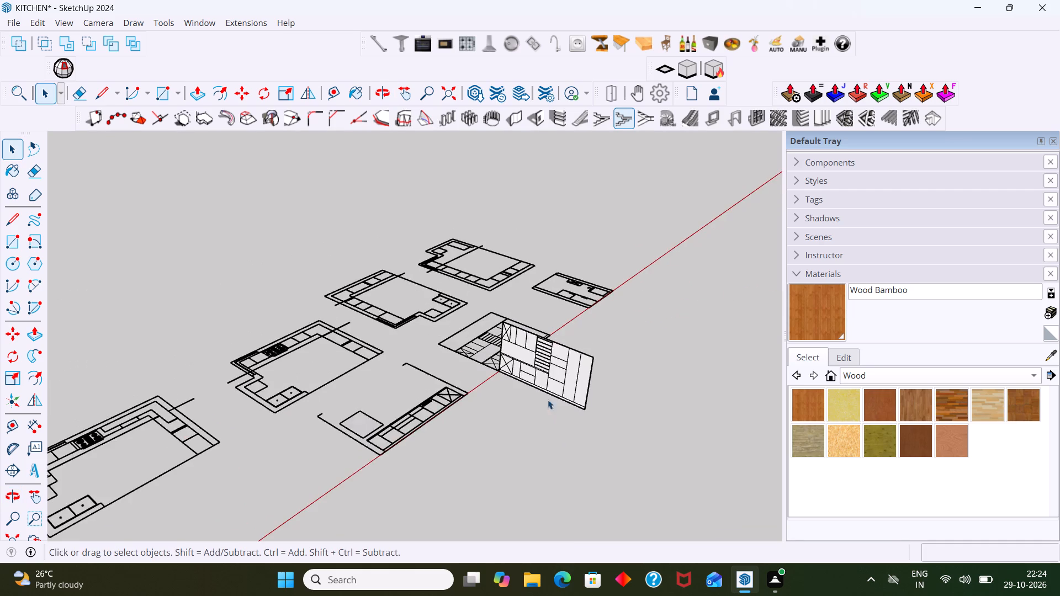
scroll(541, 384, "up", 11)
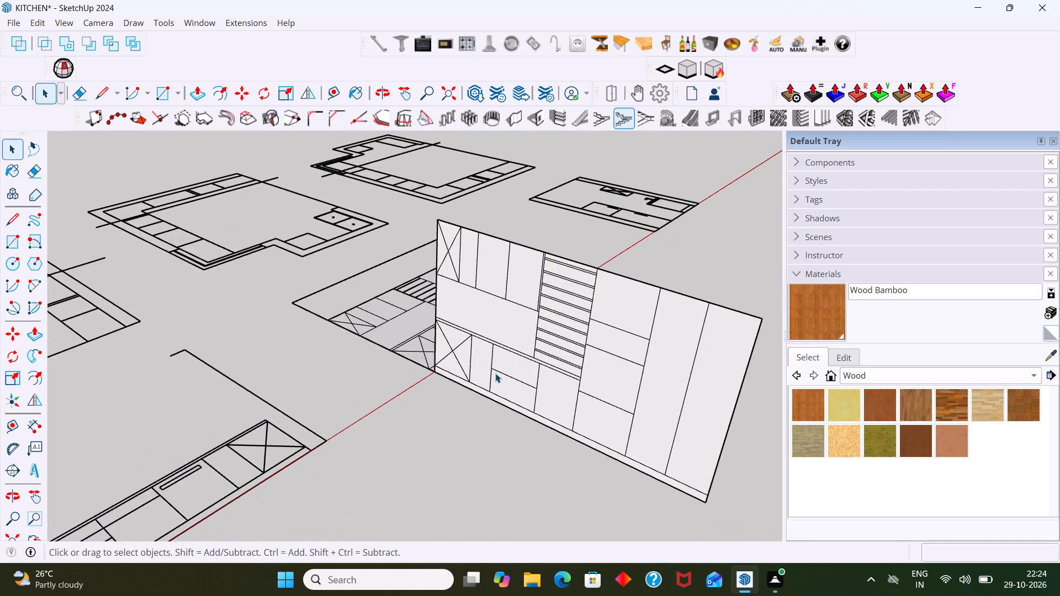
scroll(495, 374, "down", 2)
scroll(474, 350, "up", 2)
middle_click_drag(495, 337, 532, 326)
scroll(533, 326, "down", 1)
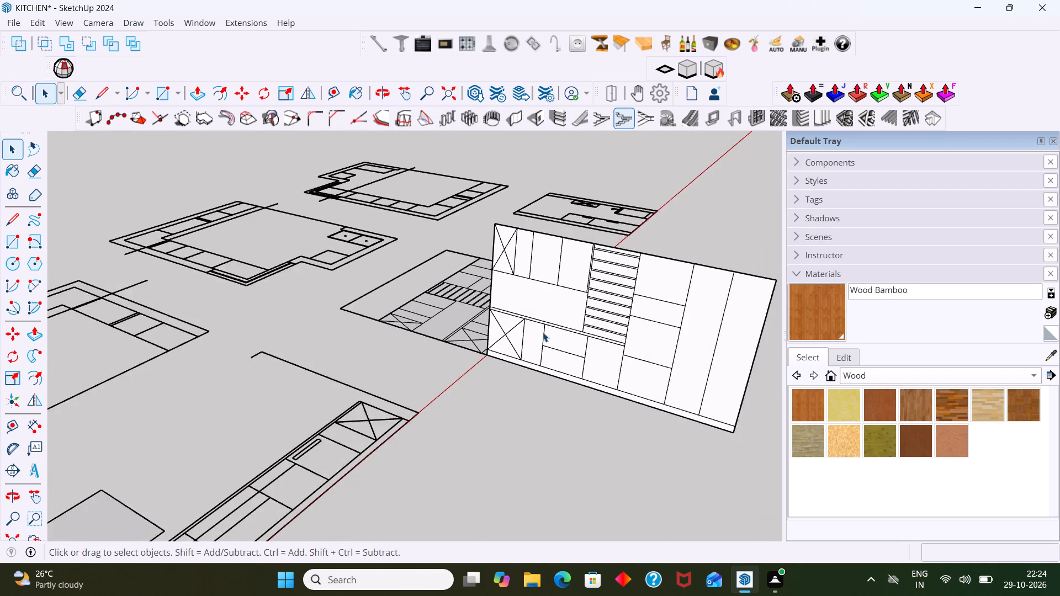
scroll(543, 332, "down", 9)
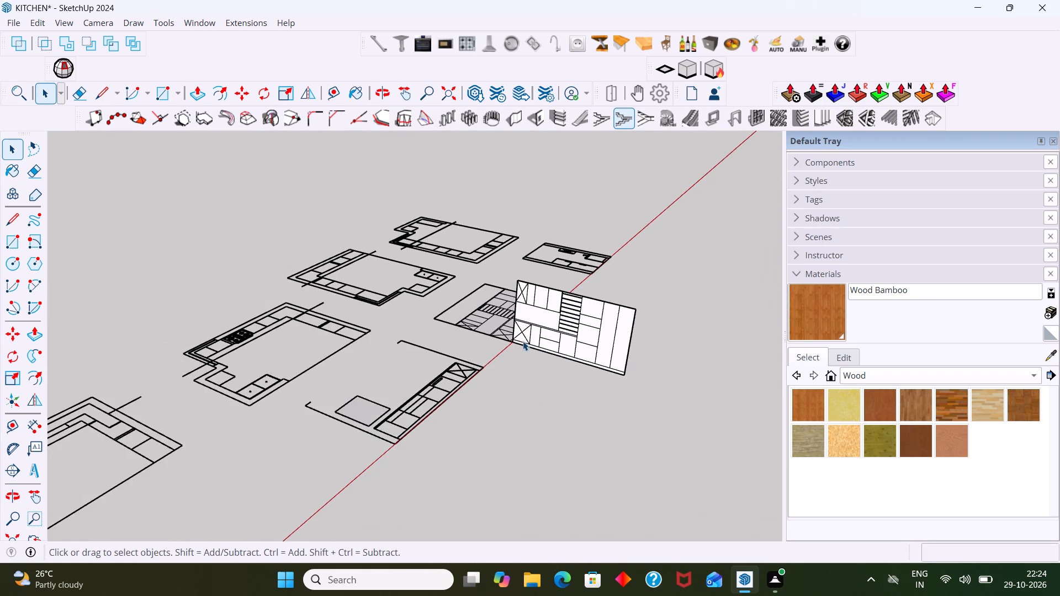
scroll(515, 341, "up", 13)
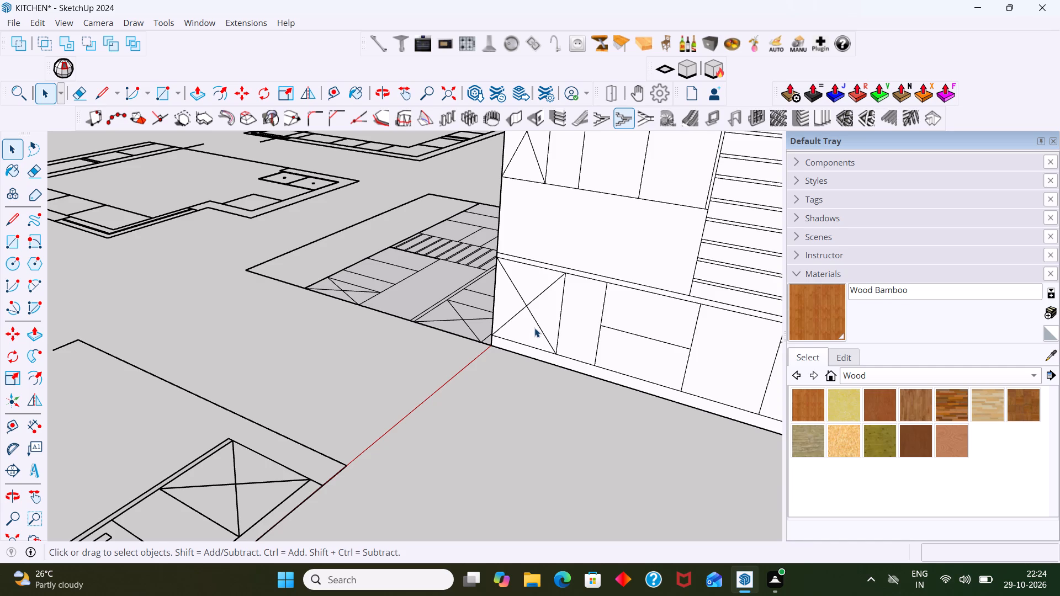
scroll(534, 328, "down", 4)
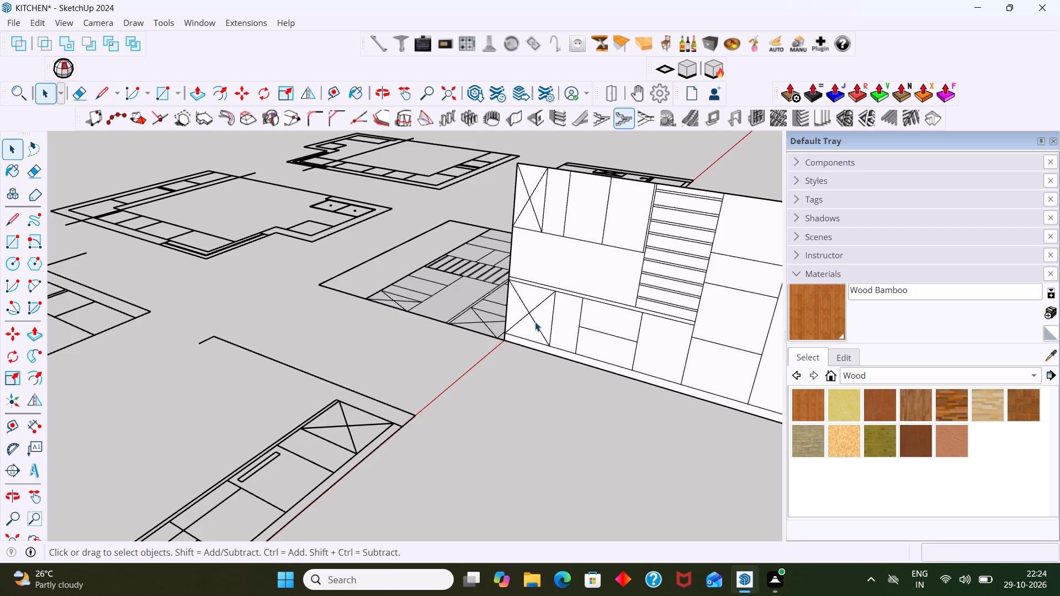
scroll(557, 318, "up", 6)
scroll(541, 325, "down", 13)
middle_click_drag(576, 369, 279, 411, "shift")
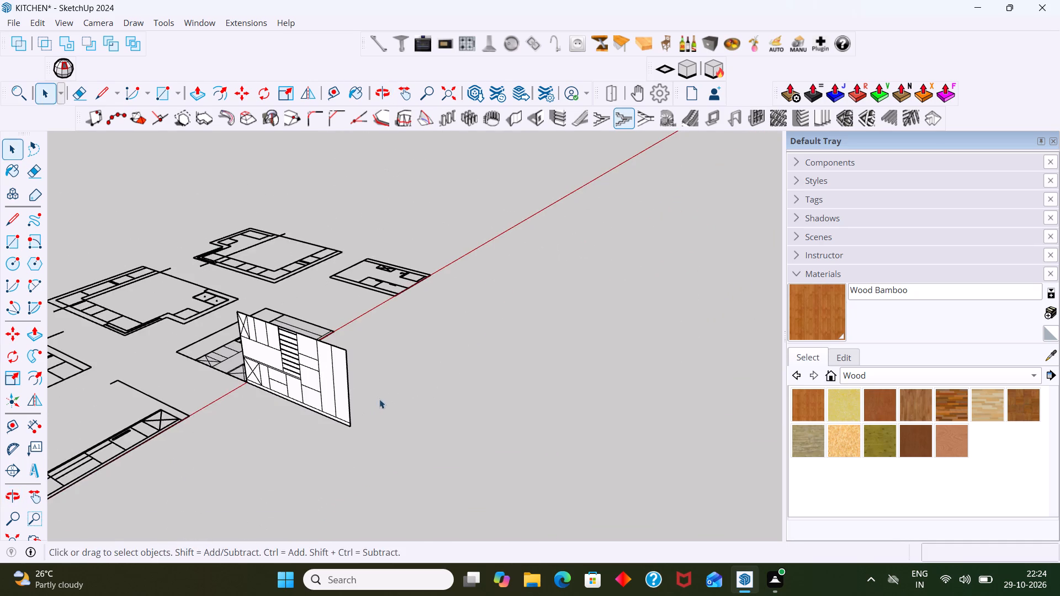
middle_click_drag(379, 399, 474, 350)
scroll(433, 362, "up", 5)
middle_click_drag(424, 370, 529, 321)
scroll(538, 353, "down", 2)
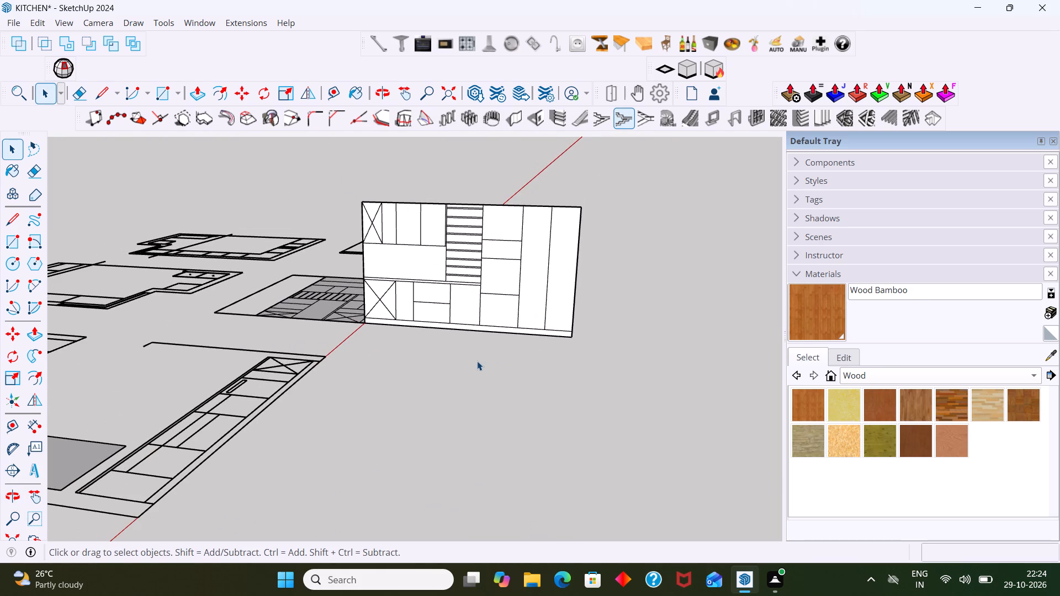
middle_click_drag(531, 340, 558, 412)
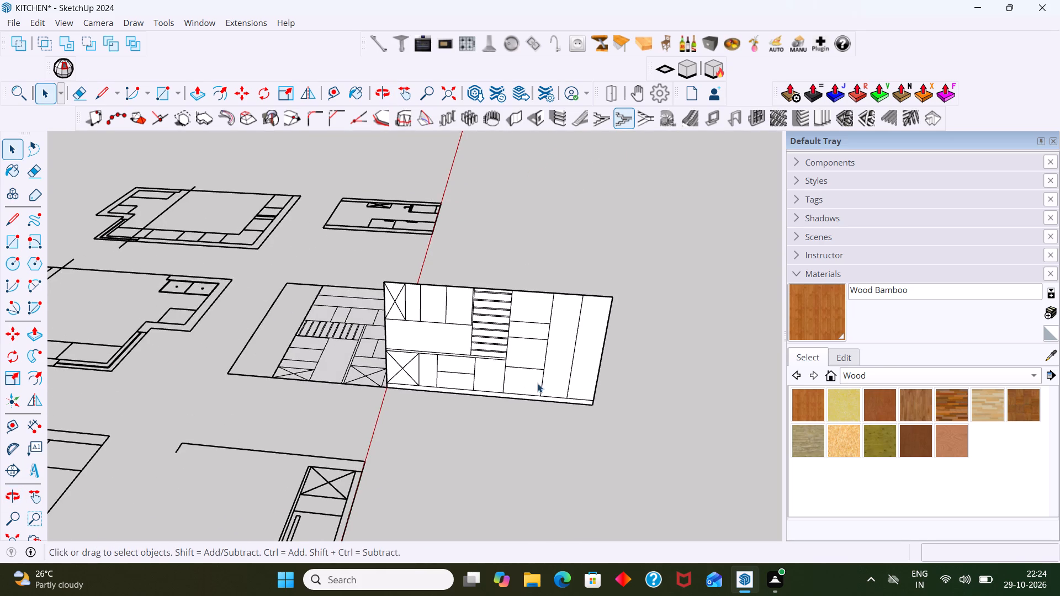
Examine the slatted column and surrounding panels of the upright elevation up close, and its position among the plans.
scroll(537, 382, "up", 5)
scroll(504, 348, "up", 1)
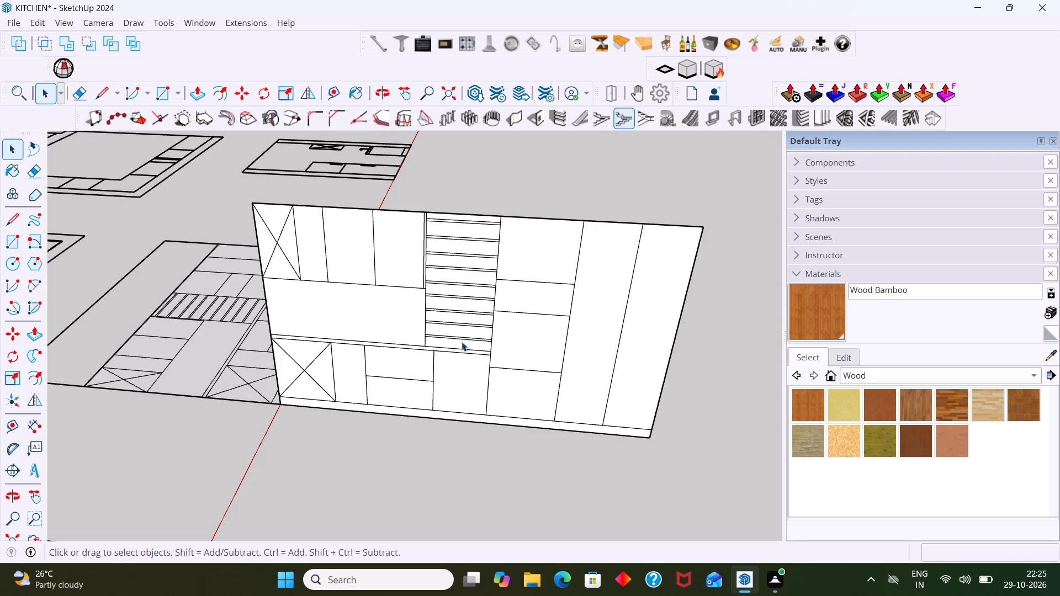
scroll(427, 254, "up", 6)
middle_click_drag(420, 255, 510, 242)
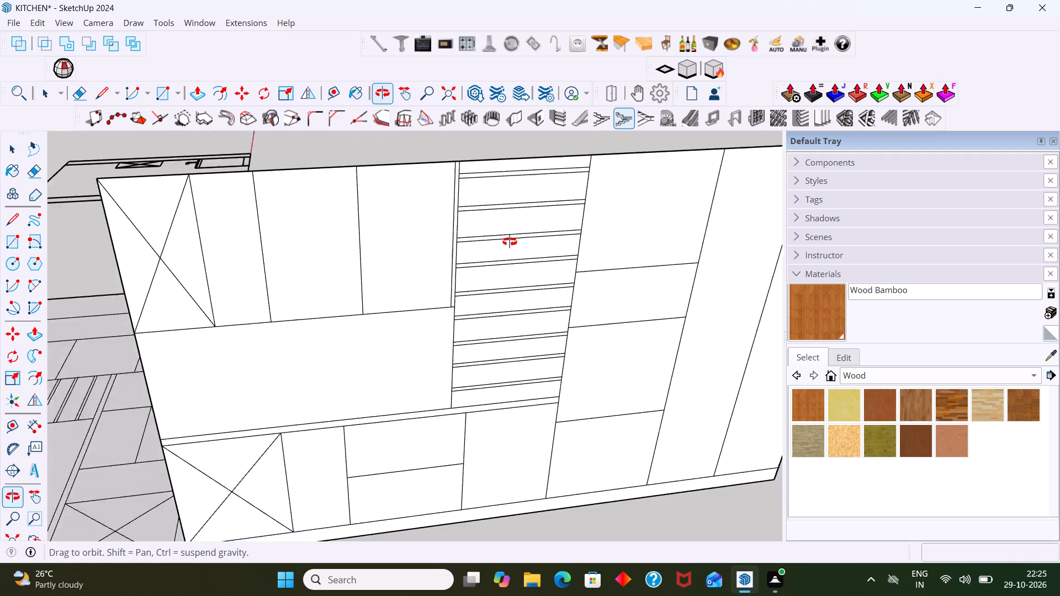
middle_click_drag(510, 242, 558, 235)
scroll(479, 285, "up", 3)
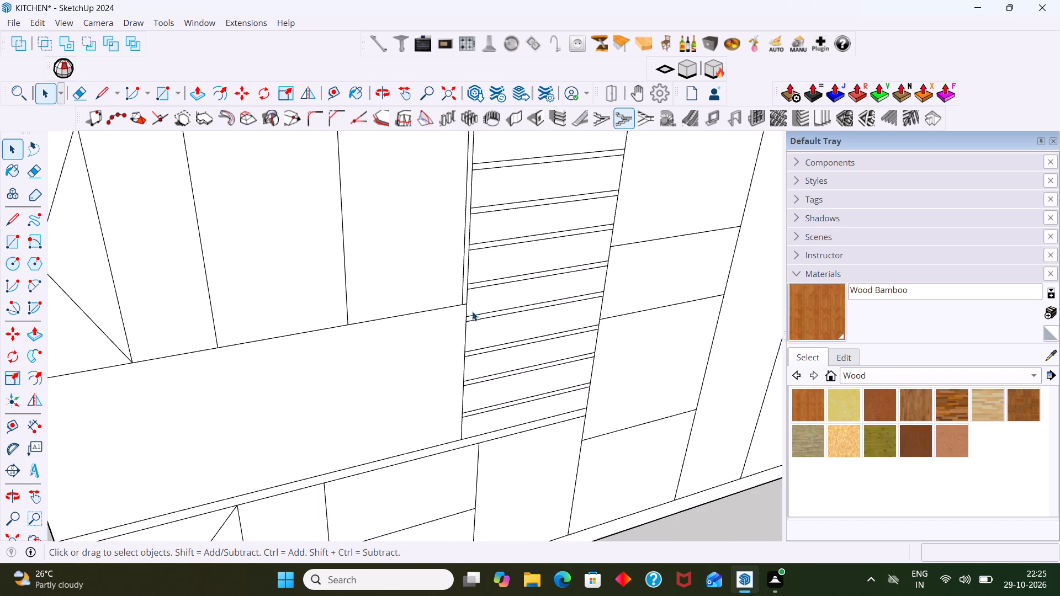
scroll(465, 350, "down", 8)
middle_click_drag(470, 368, 320, 376)
scroll(328, 365, "down", 8)
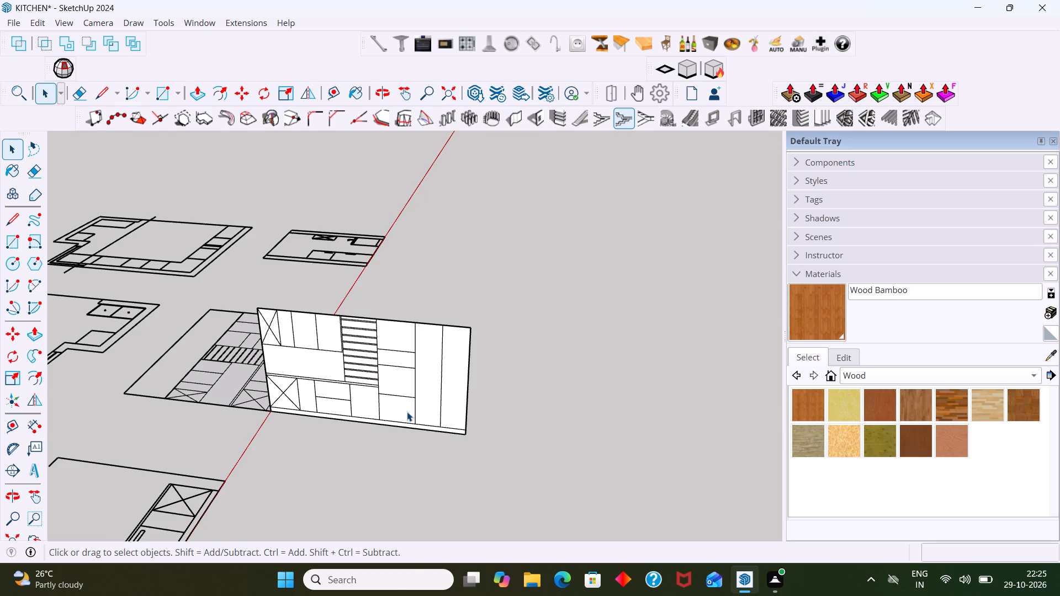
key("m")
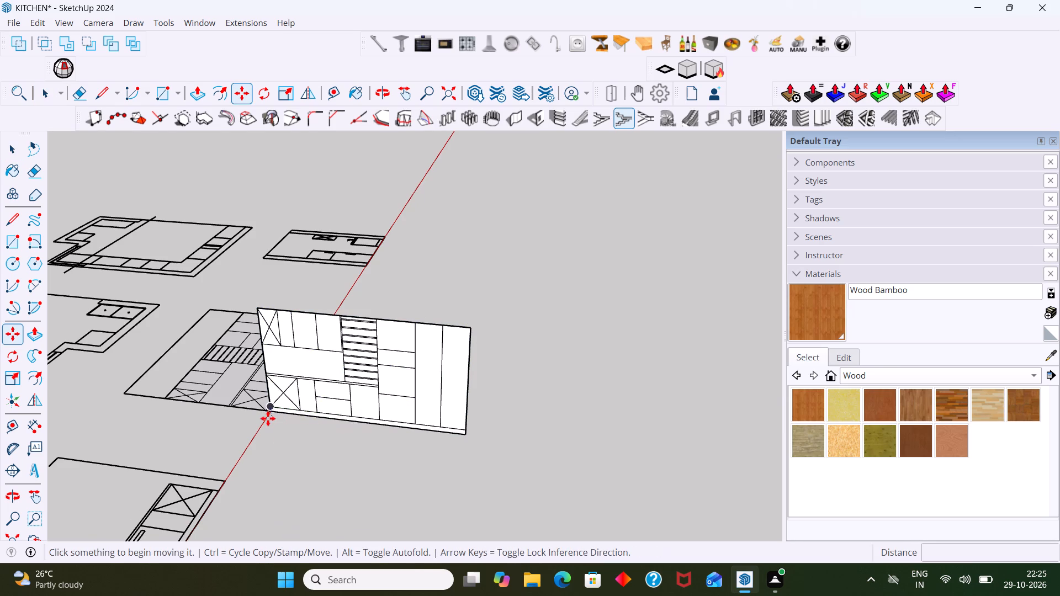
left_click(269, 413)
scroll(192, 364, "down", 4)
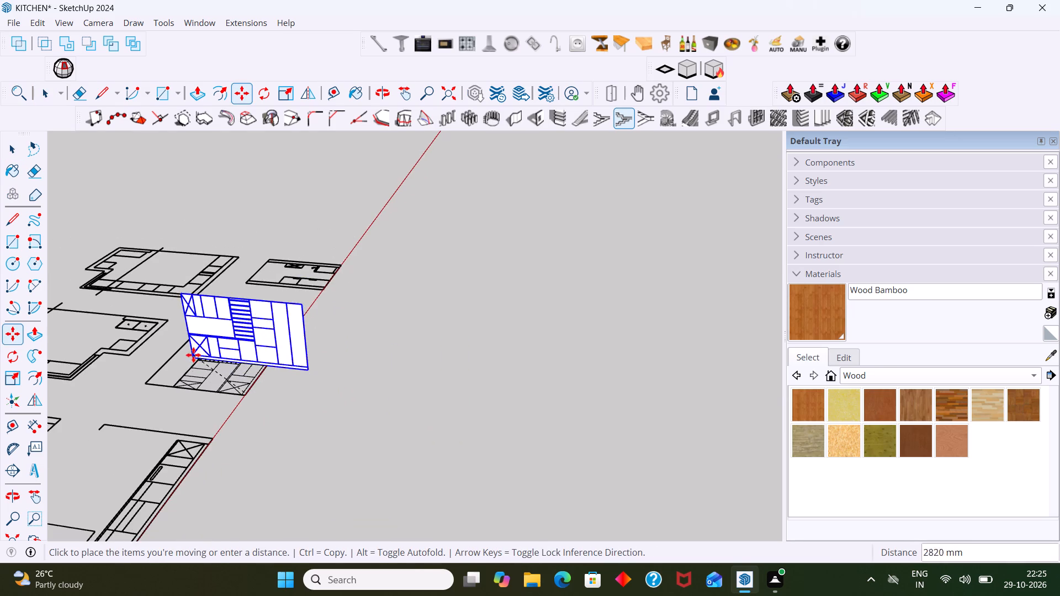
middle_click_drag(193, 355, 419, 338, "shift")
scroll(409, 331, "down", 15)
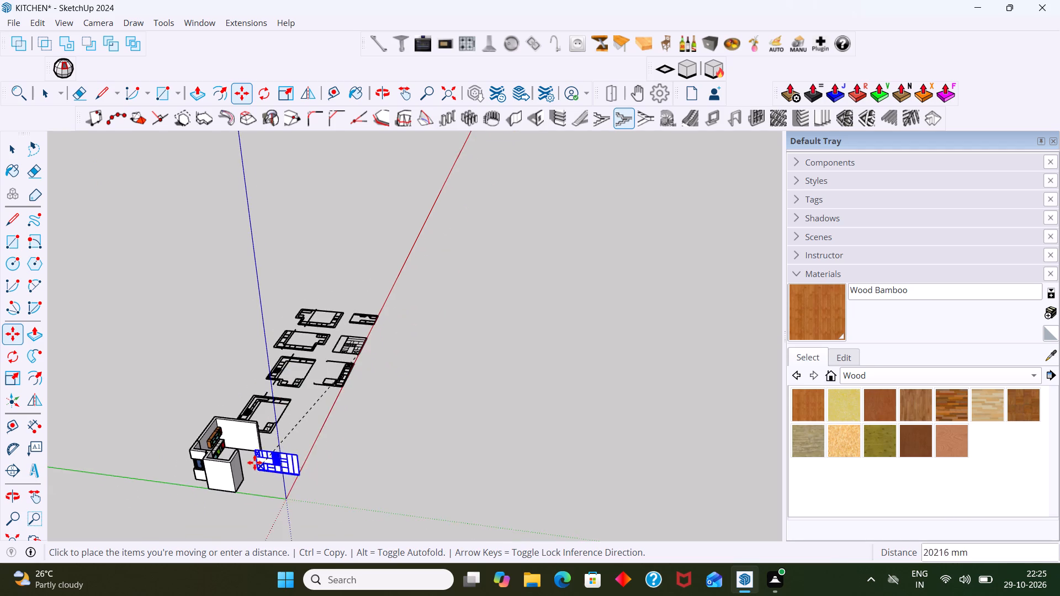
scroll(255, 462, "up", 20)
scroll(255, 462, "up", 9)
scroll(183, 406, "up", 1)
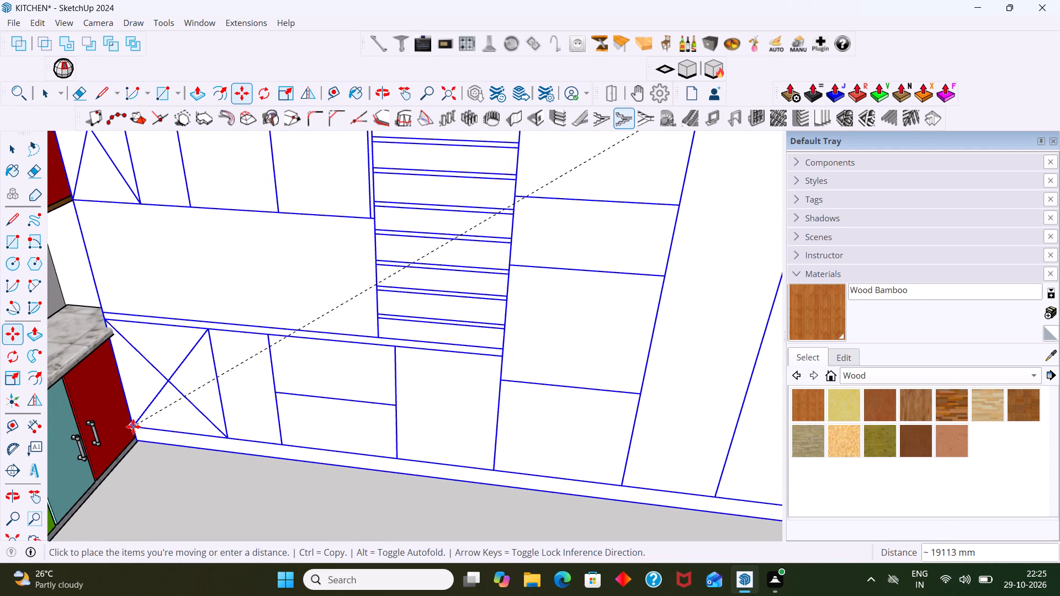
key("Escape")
Move the upright elevation by its bottom corner at the tall-unit end onto the bottom end corner of the kitchen's long wall.
scroll(215, 419, "down", 16)
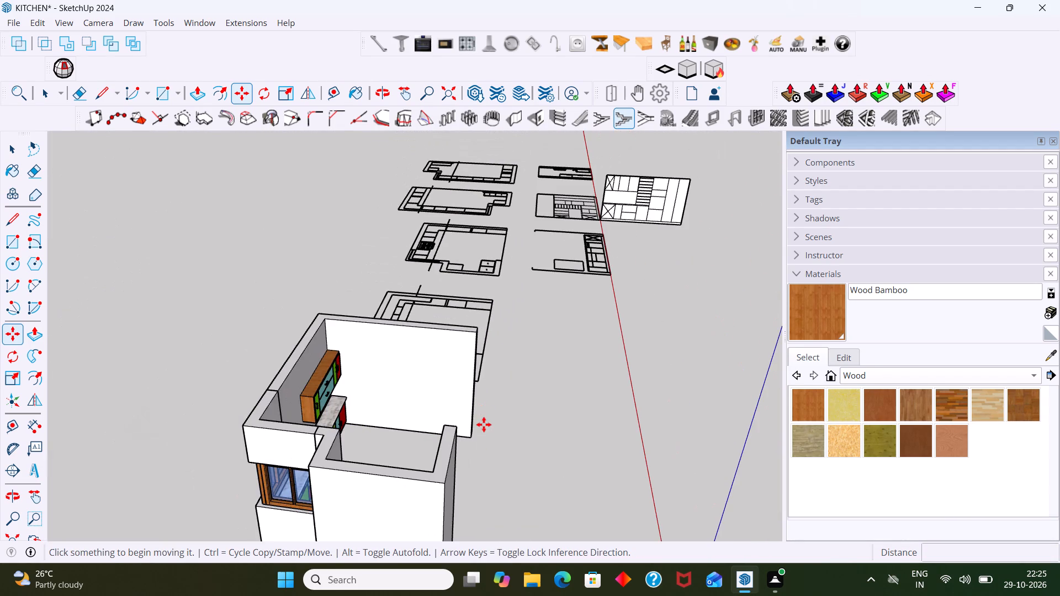
middle_click_drag(490, 408, 224, 418, "shift")
scroll(536, 258, "up", 4)
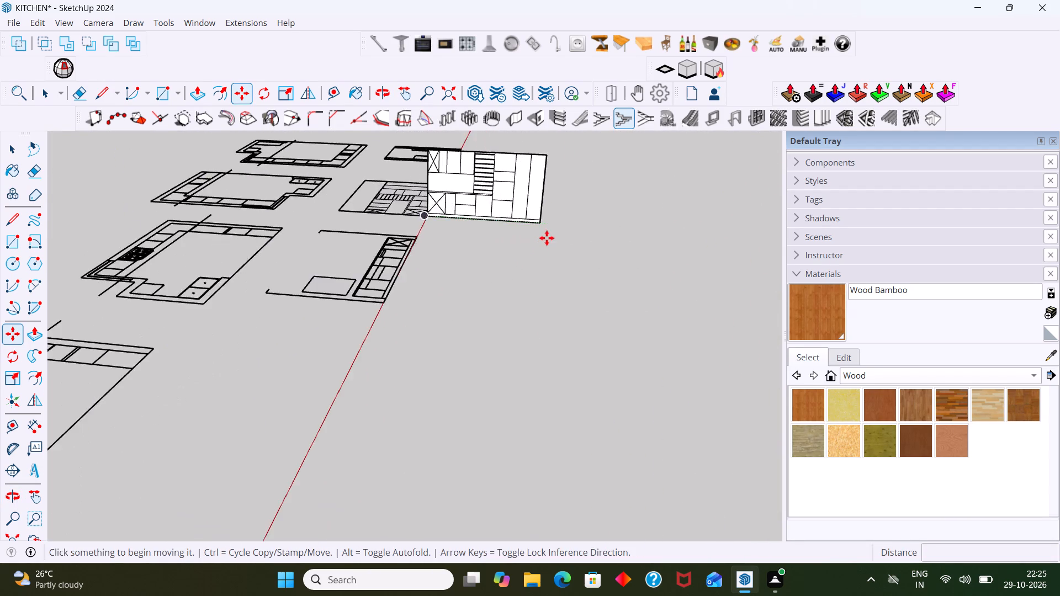
scroll(547, 238, "up", 8)
left_click(536, 212)
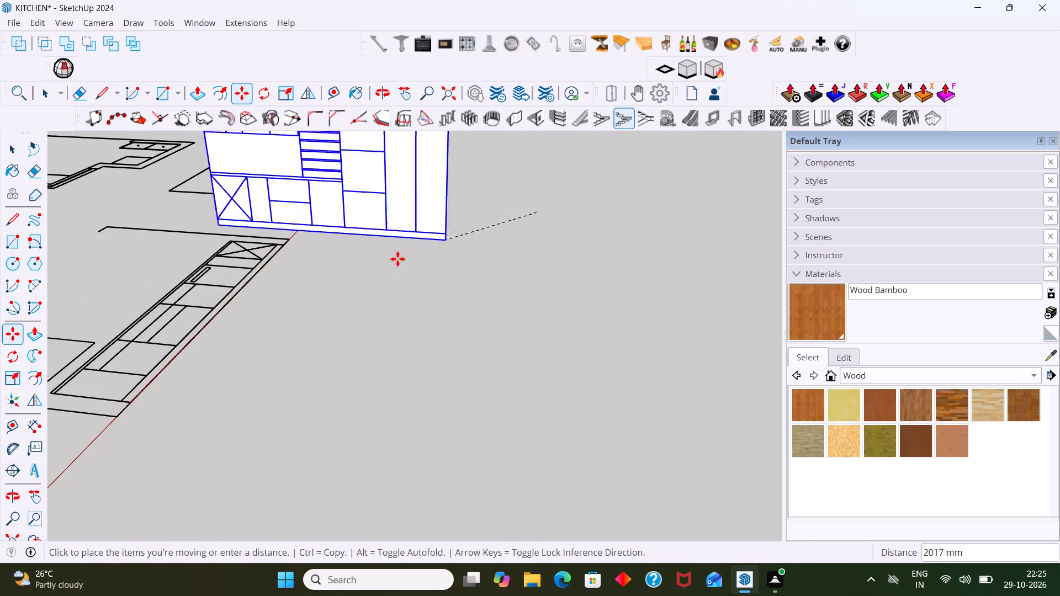
scroll(253, 323, "down", 5)
middle_click_drag(226, 329, 621, 252, "shift")
scroll(519, 269, "down", 9)
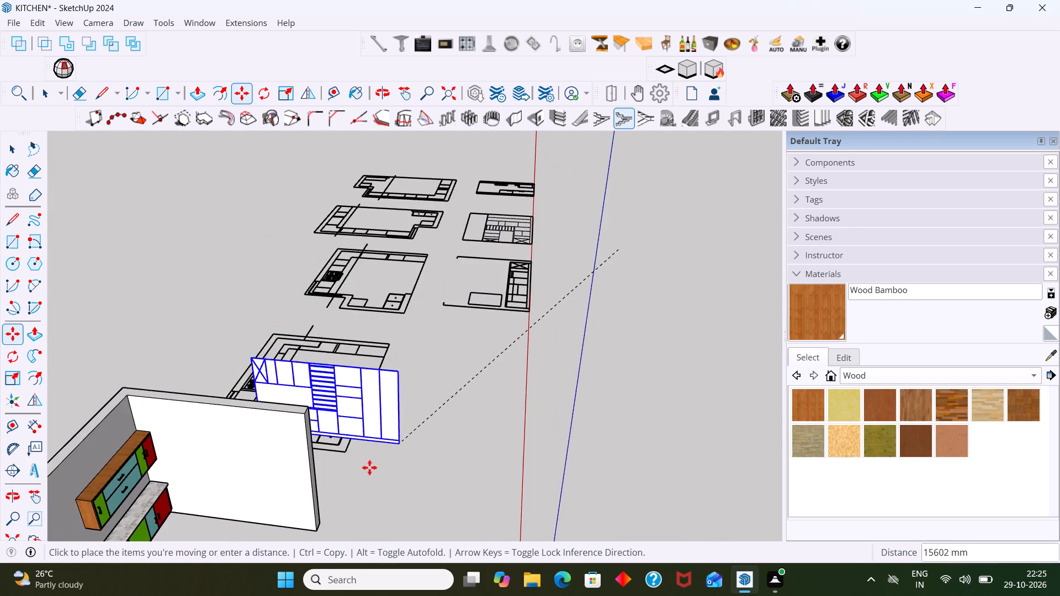
middle_click_drag(359, 467, 412, 395)
scroll(381, 428, "up", 6)
scroll(375, 477, "up", 4)
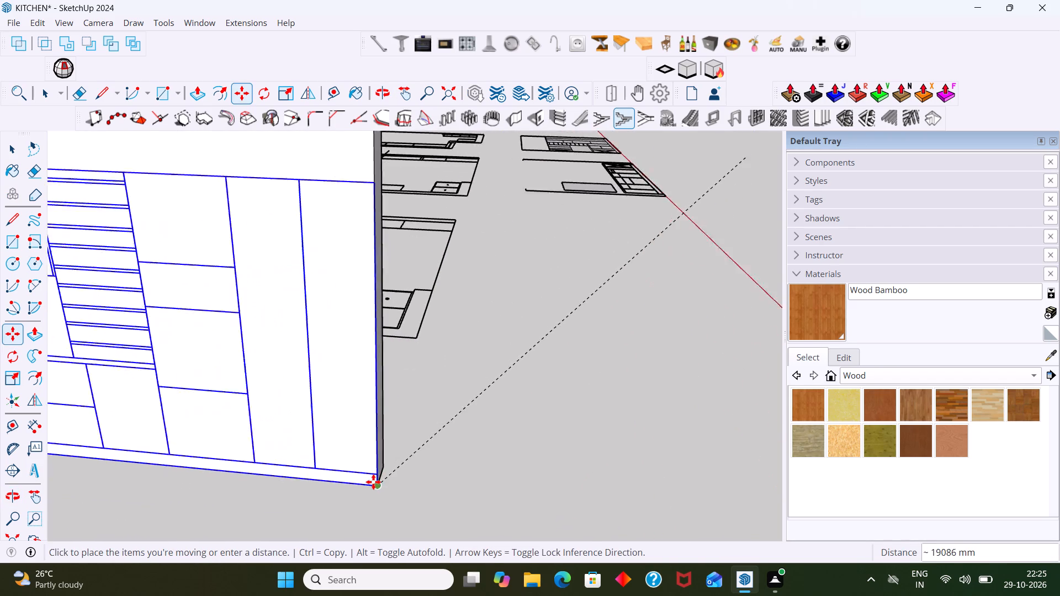
scroll(373, 482, "up", 3)
left_click(380, 487)
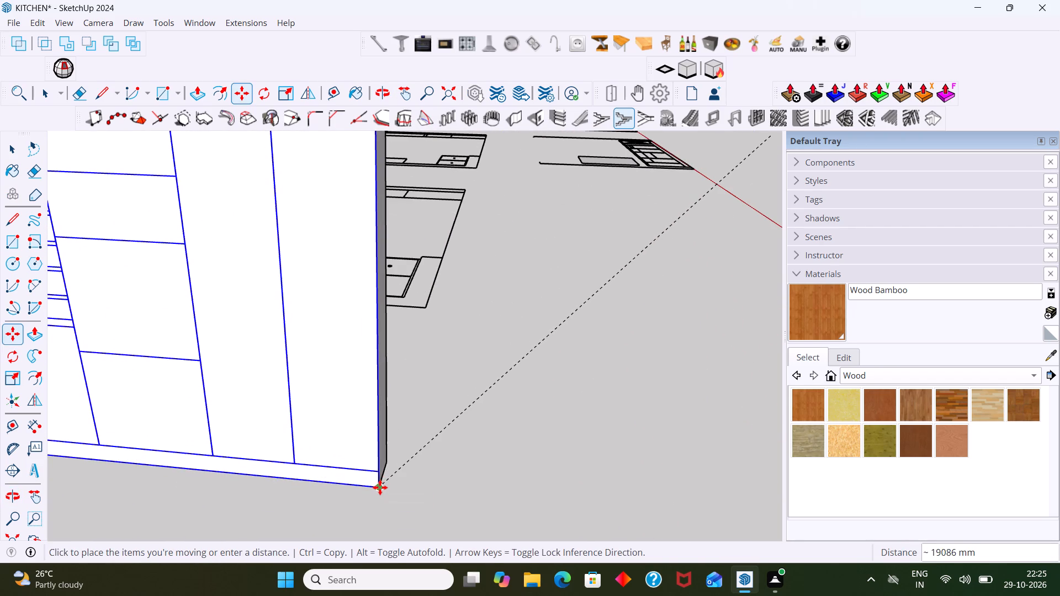
key("space")
left_click(520, 487)
Examine how the placed elevation lines up with the kitchen wall, the marble countertop and the coloured cabinets.
scroll(444, 457, "down", 9)
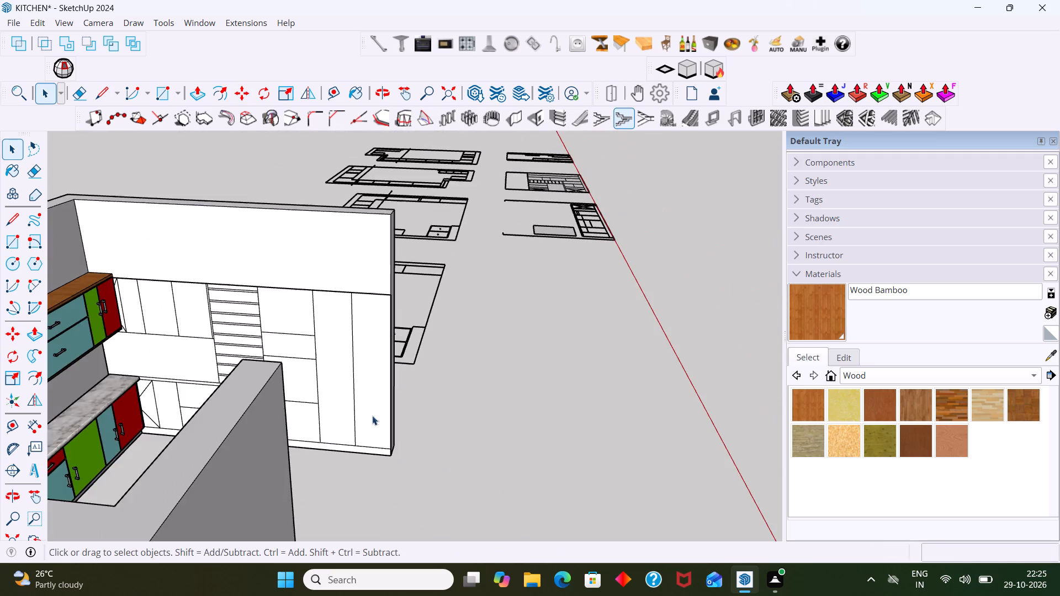
middle_click_drag(274, 390, 314, 448)
scroll(155, 409, "up", 1)
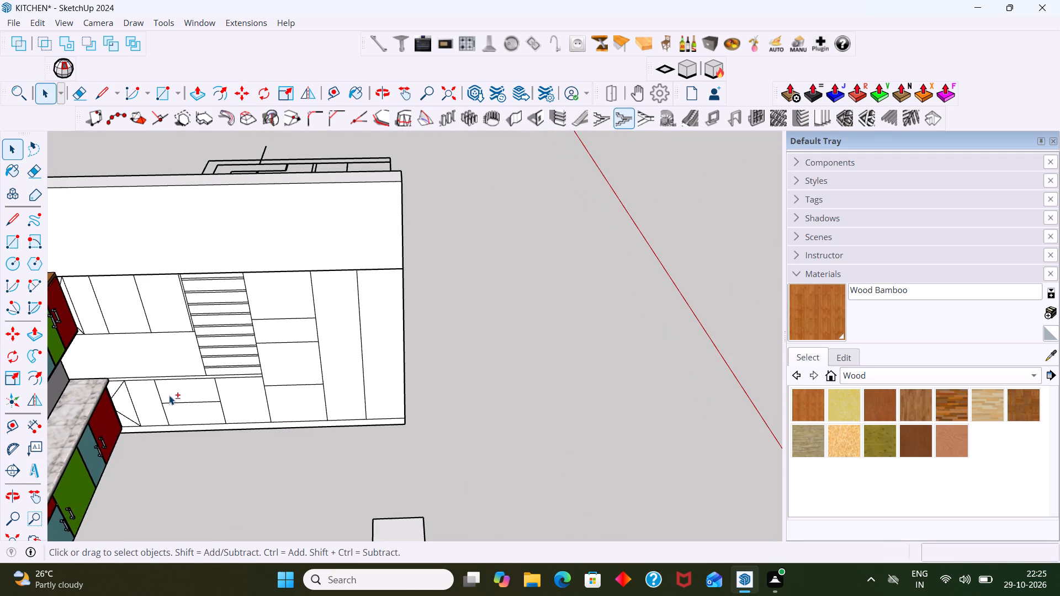
middle_click_drag(169, 394, 391, 369, "shift")
scroll(374, 368, "up", 2)
middle_click_drag(357, 368, 306, 365)
scroll(293, 352, "up", 3)
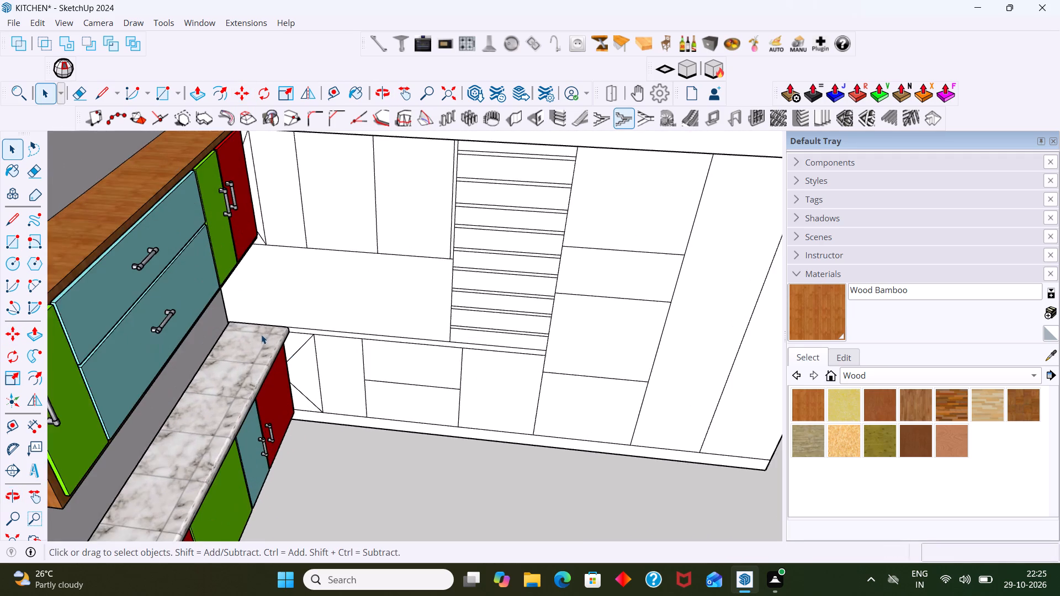
middle_click_drag(255, 336, 182, 299)
scroll(250, 285, "down", 1)
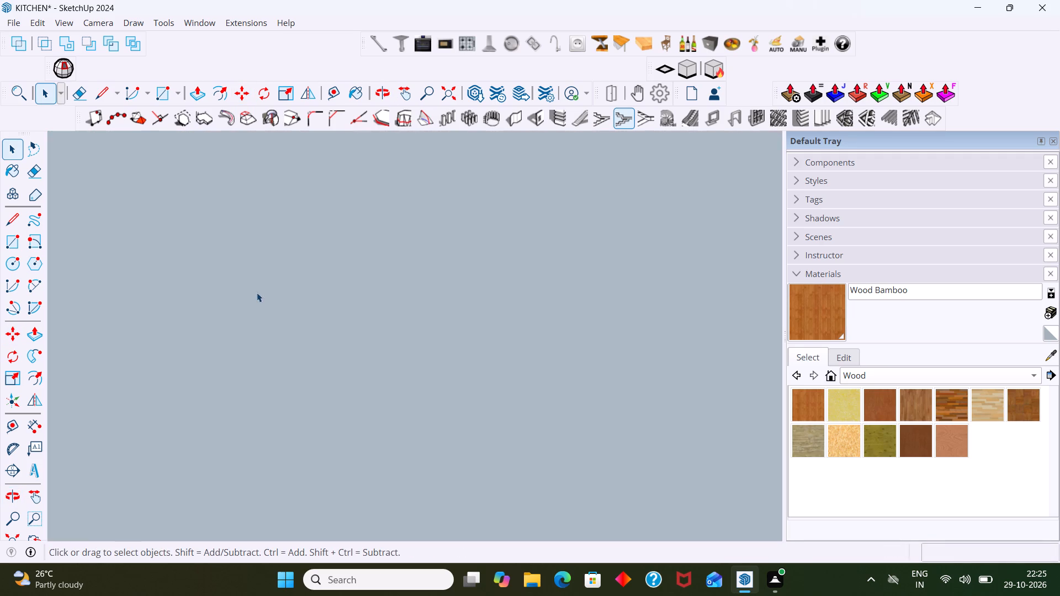
scroll(260, 296, "down", 4)
left_click(20, 538)
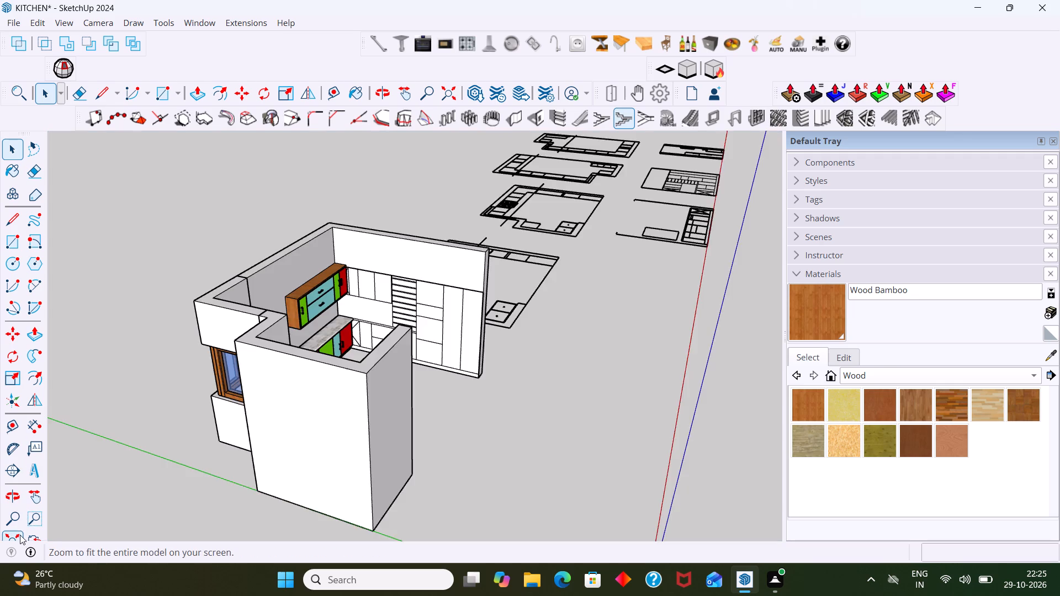
scroll(50, 454, "down", 2)
Open the elevation group and delete the two diagonal cross lines on the corner base unit beside the red cabinet door.
scroll(333, 343, "up", 9)
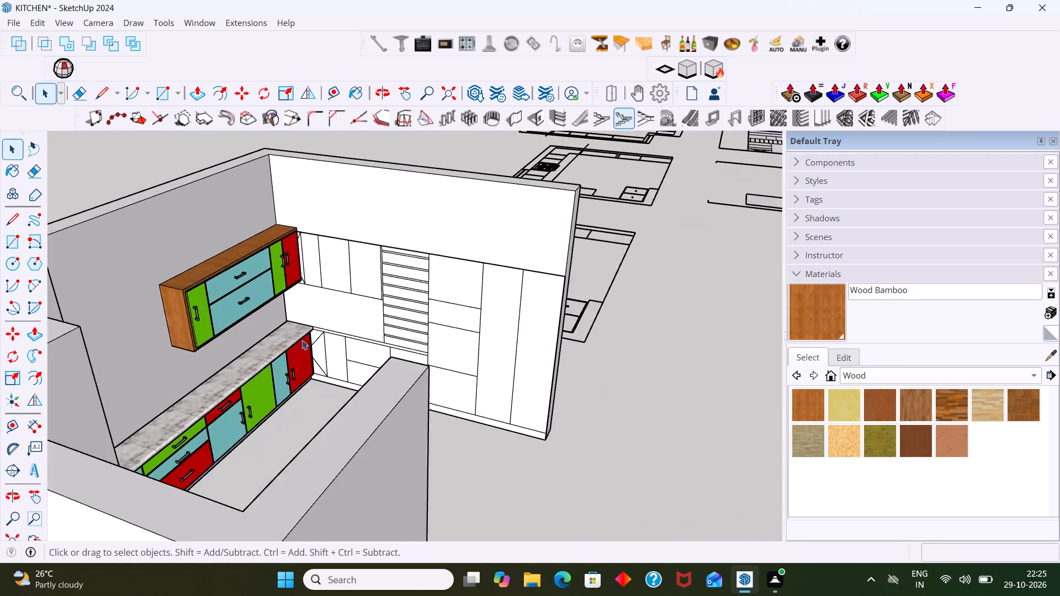
scroll(302, 340, "up", 5)
middle_click_drag(361, 356, 369, 357)
scroll(351, 365, "up", 5)
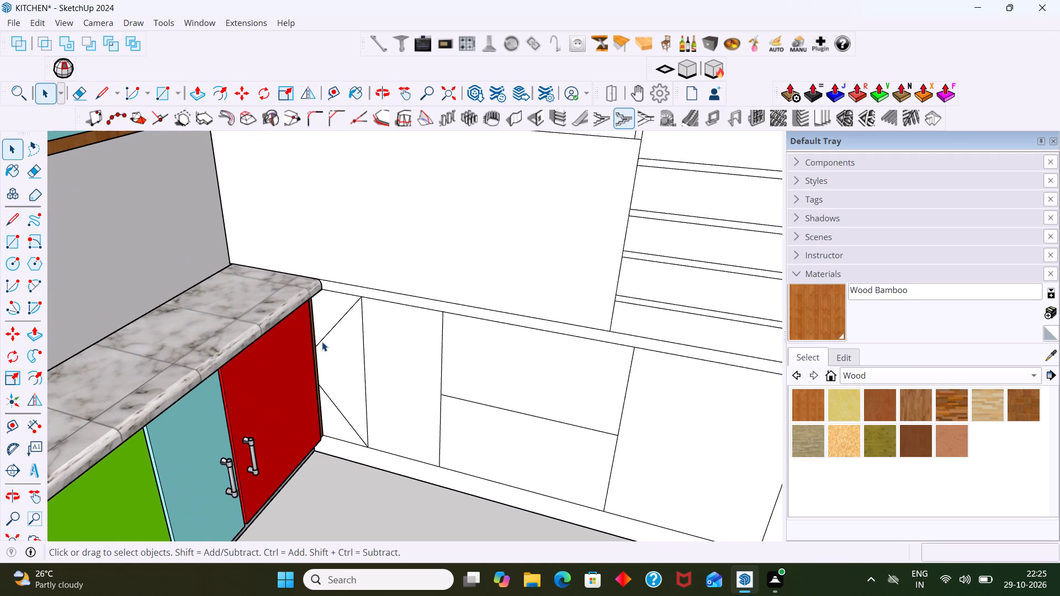
left_click(330, 331)
double_click(331, 331)
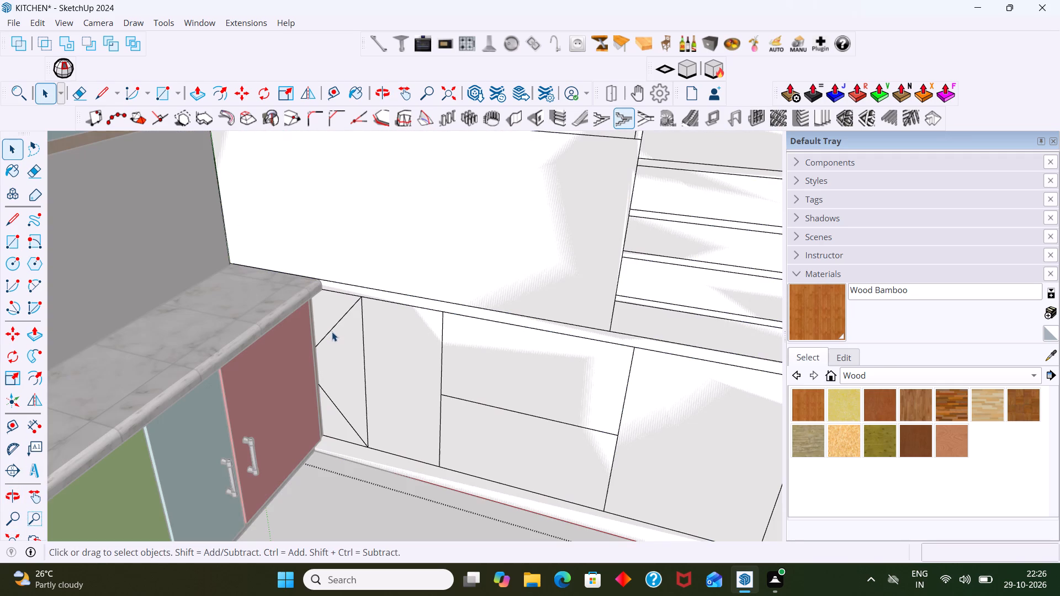
left_click(332, 332)
left_click(332, 332)
key("Delete")
left_click(327, 396)
key("Delete")
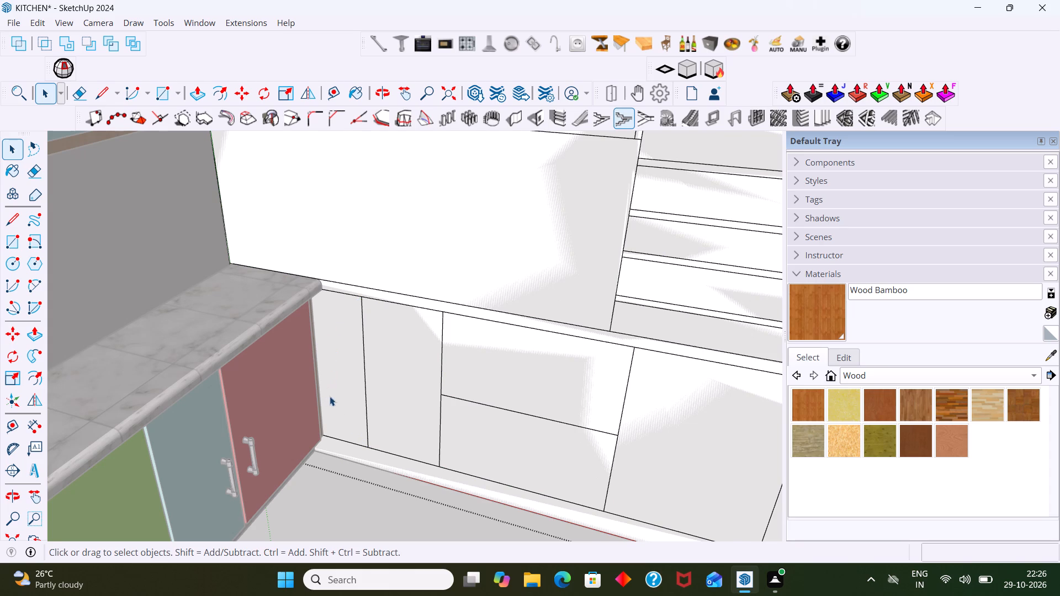
Push/Pull the narrow corner base panel beside the red cabinet door outward by 300 mm.
scroll(337, 386, "down", 2)
left_click(343, 380)
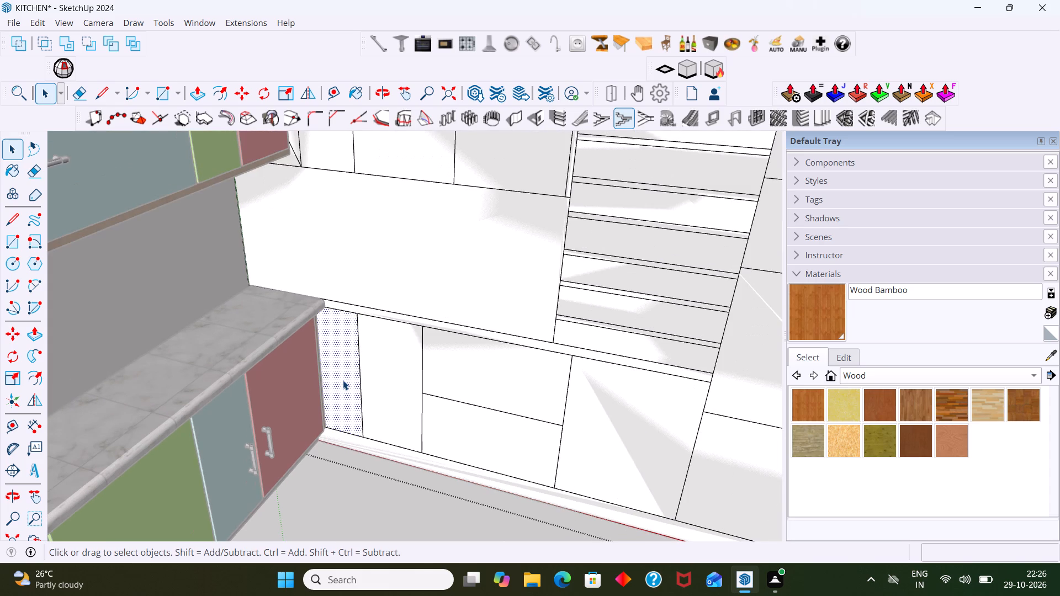
key("p")
left_click(343, 380)
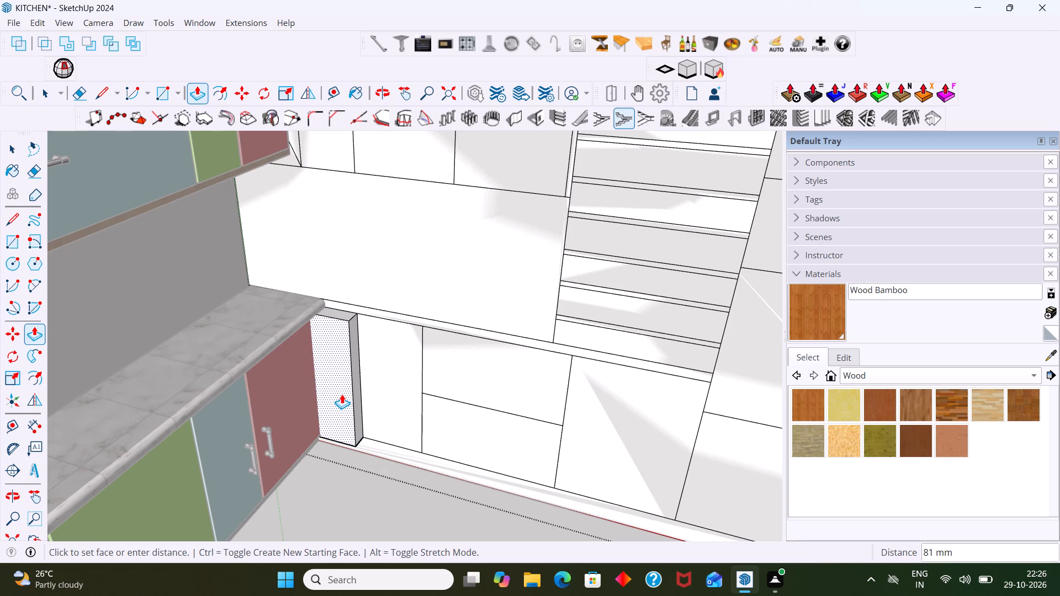
type("300")
key("Return")
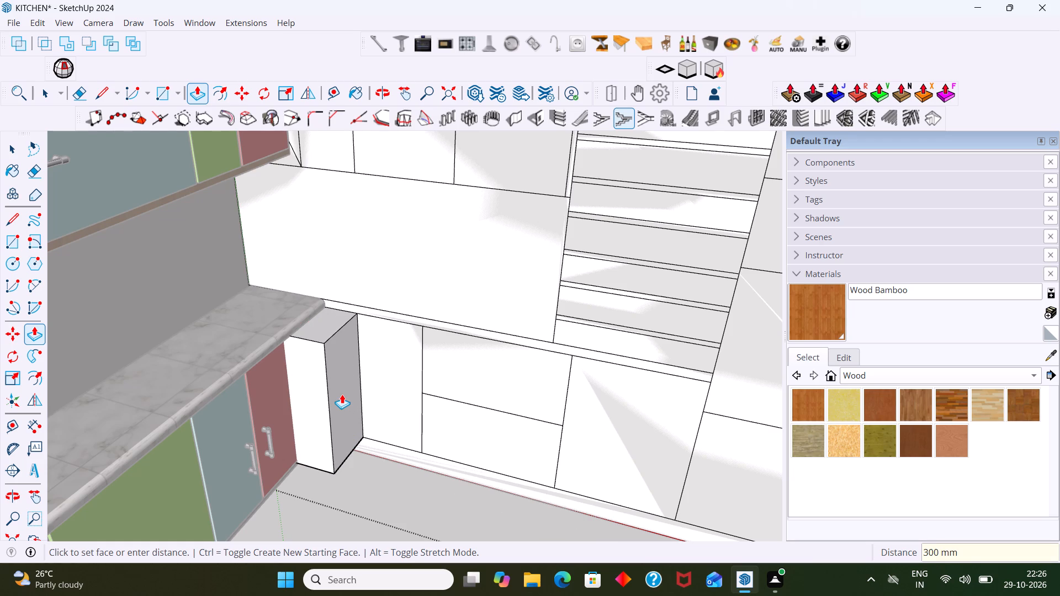
Examine the extruded corner base unit against the countertop and adjoining cabinets, and the rest of the wall elevation.
middle_click_drag(382, 385, 475, 363)
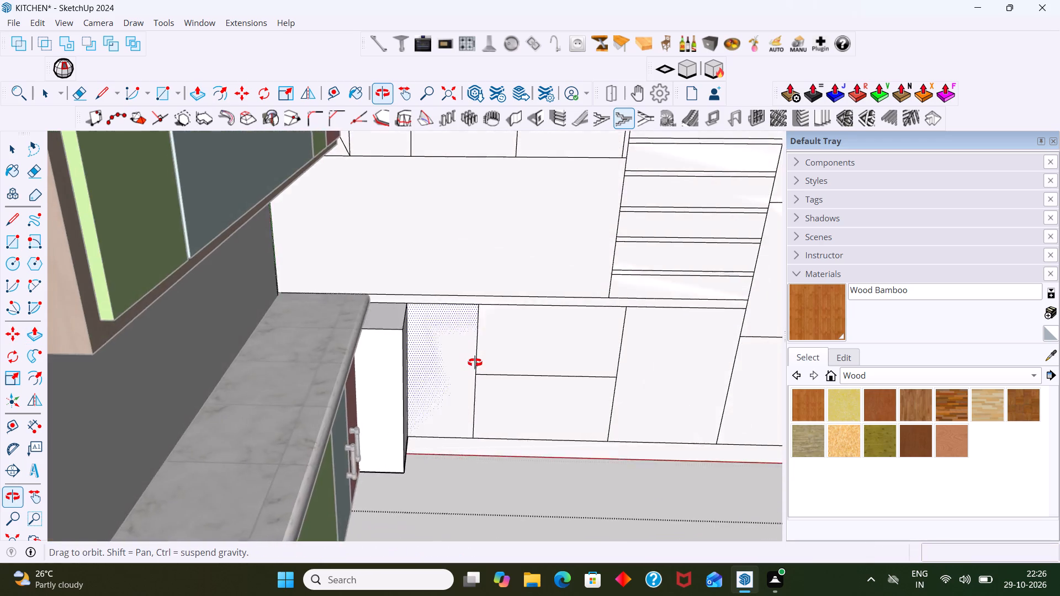
middle_click_drag(475, 363, 269, 377)
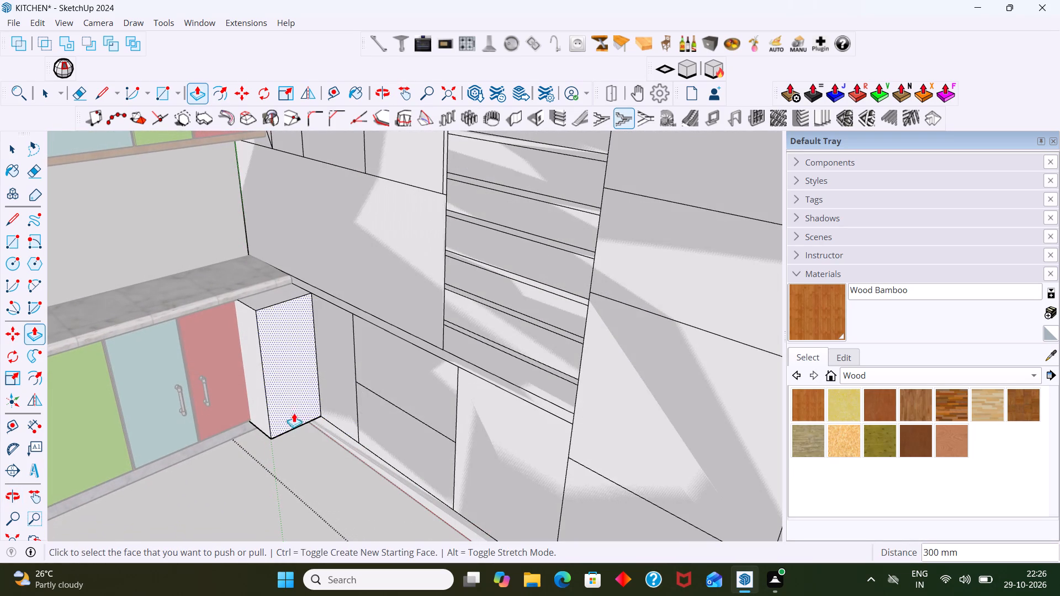
scroll(218, 401, "up", 4)
middle_click_drag(245, 388, 193, 409)
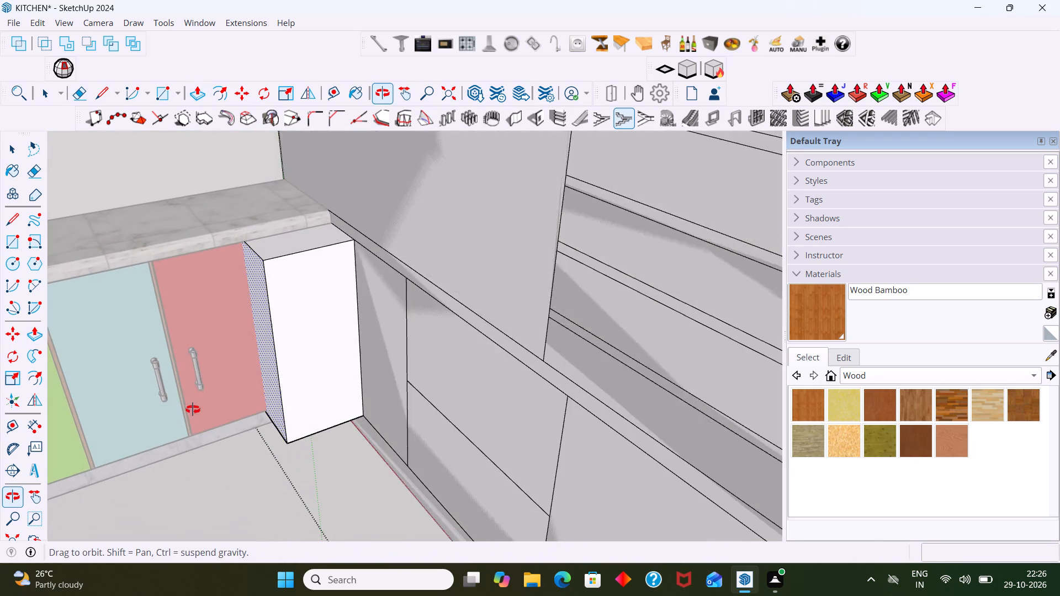
middle_click_drag(193, 409, 195, 409)
scroll(258, 396, "down", 10)
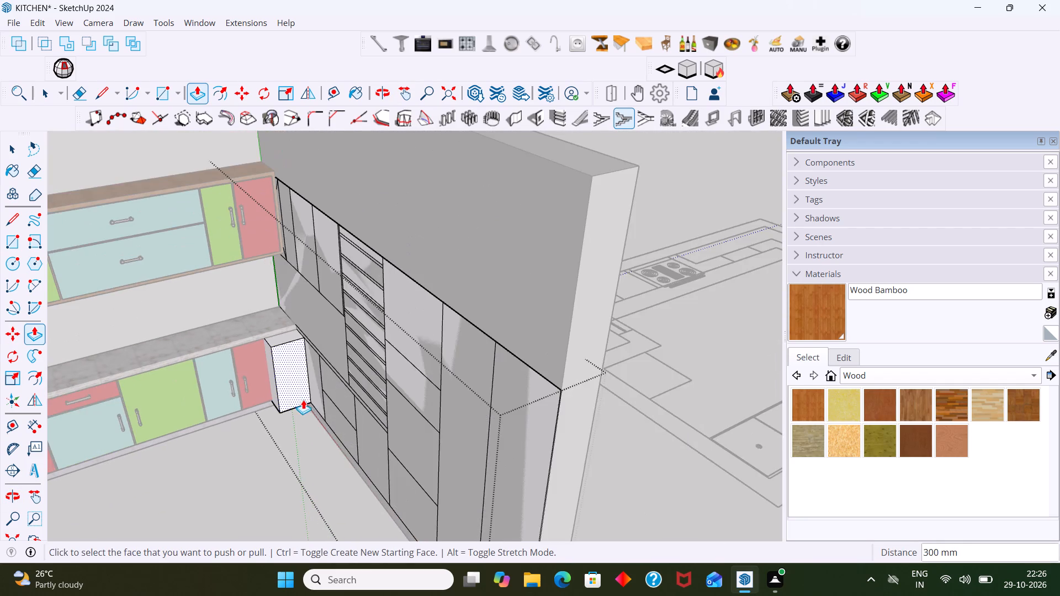
middle_click_drag(304, 400, 481, 378)
key("space")
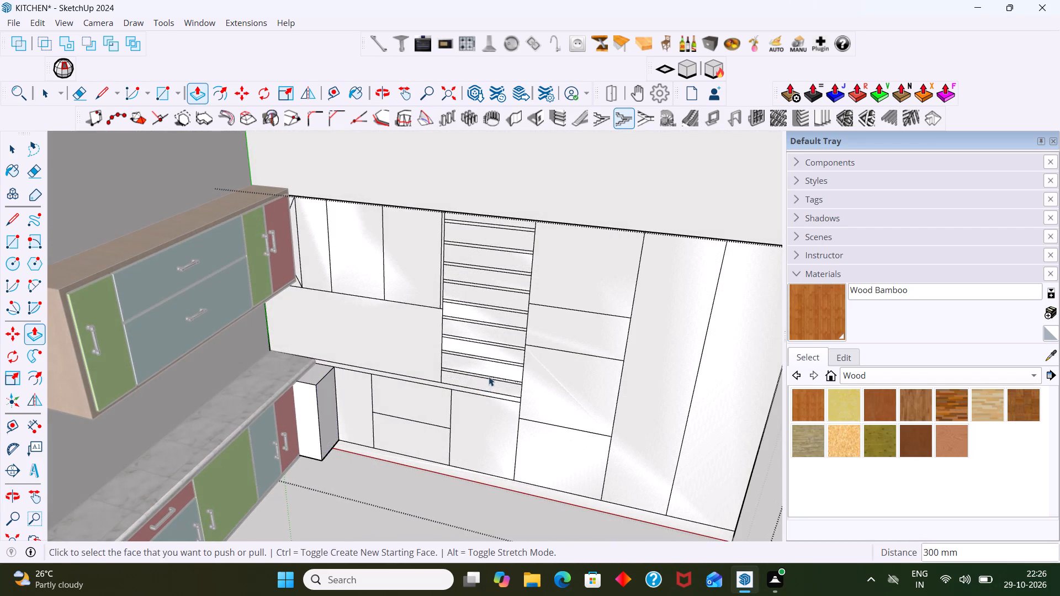
scroll(473, 374, "down", 2)
middle_click_drag(471, 379, 216, 335, "shift")
scroll(233, 336, "down", 4)
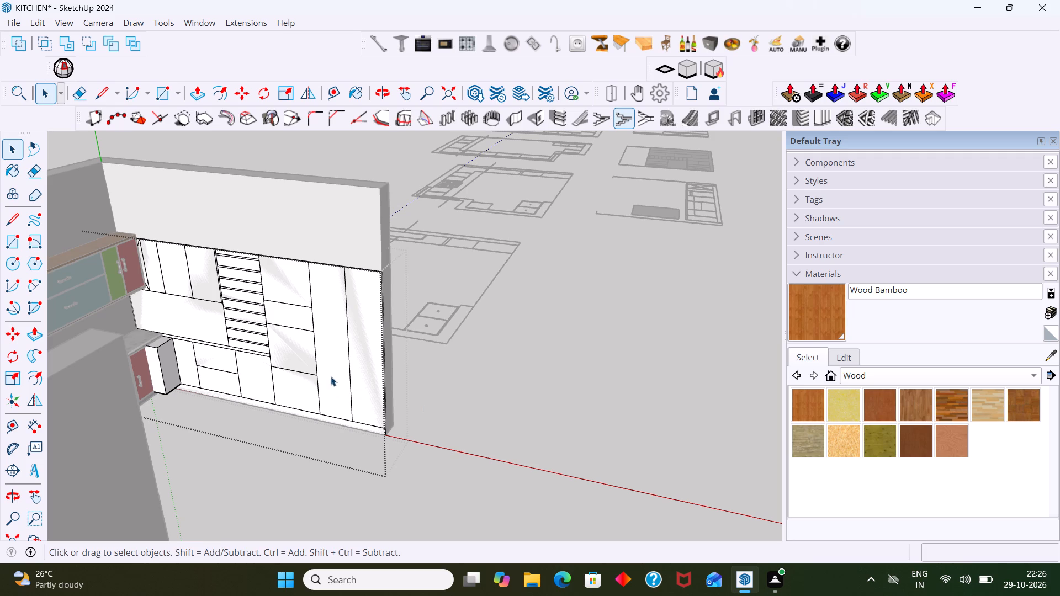
middle_click_drag(309, 329, 325, 314)
scroll(141, 296, "up", 7)
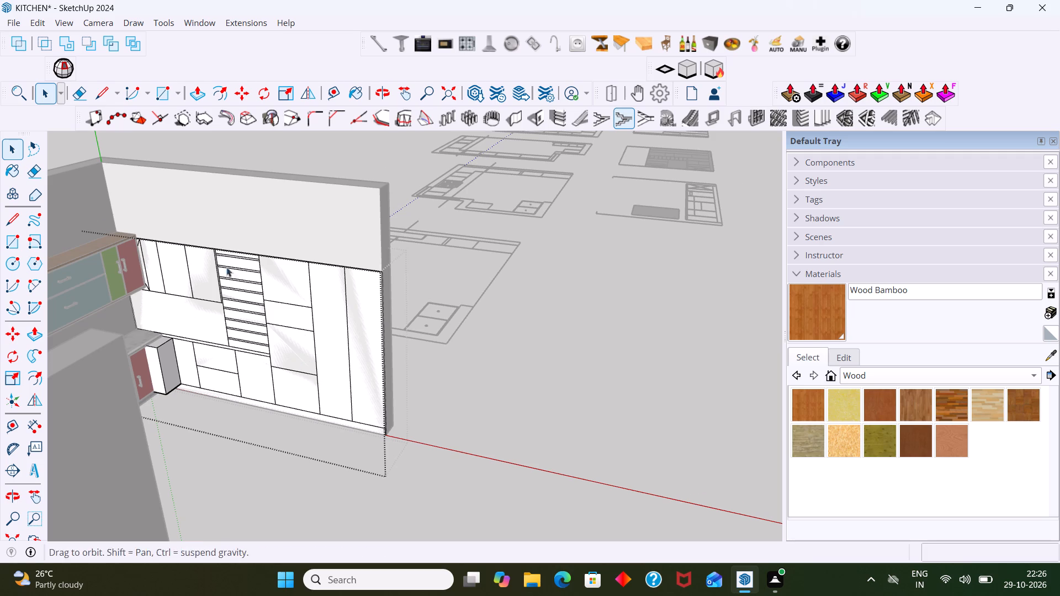
Delete the two diagonal cross lines on the narrow upper corner panel beside the red wall-cabinet door.
key("space")
middle_click_drag(194, 359, 288, 356, "shift")
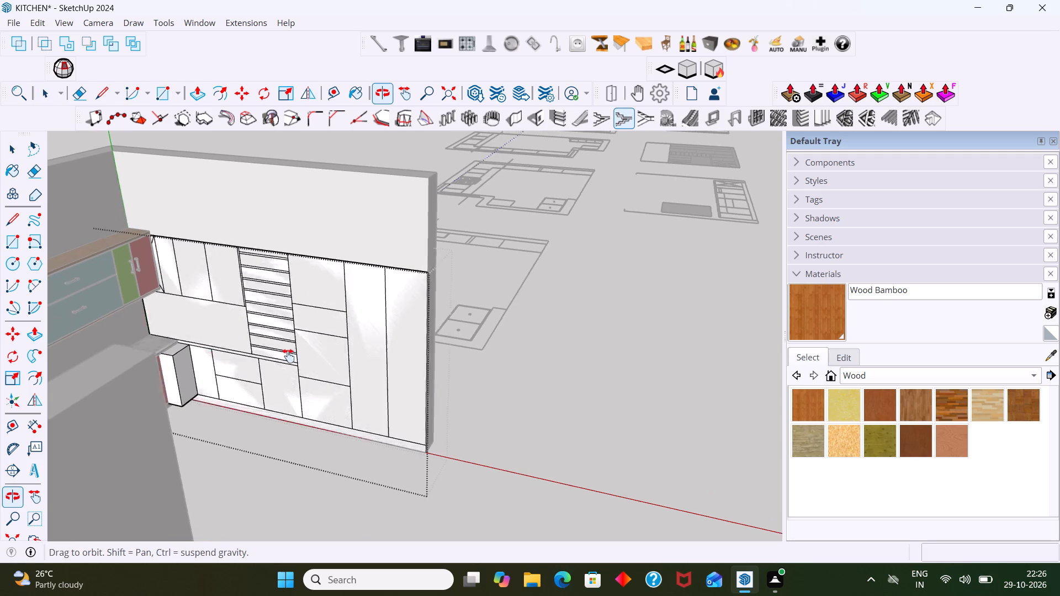
middle_click_drag(288, 356, 349, 351, "shift")
scroll(264, 310, "up", 13)
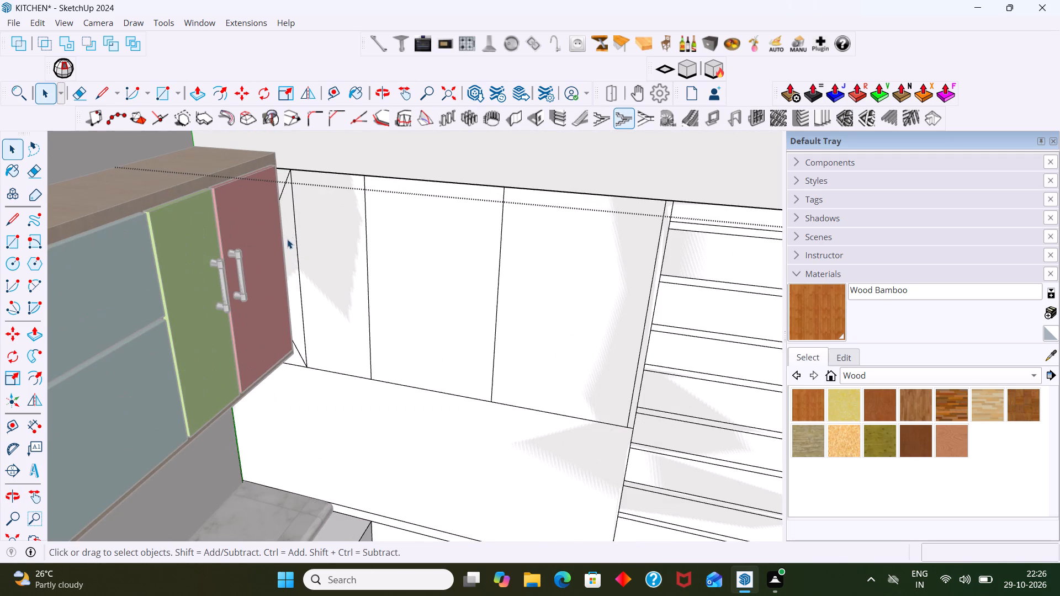
middle_click_drag(285, 236, 289, 230)
scroll(283, 233, "up", 4)
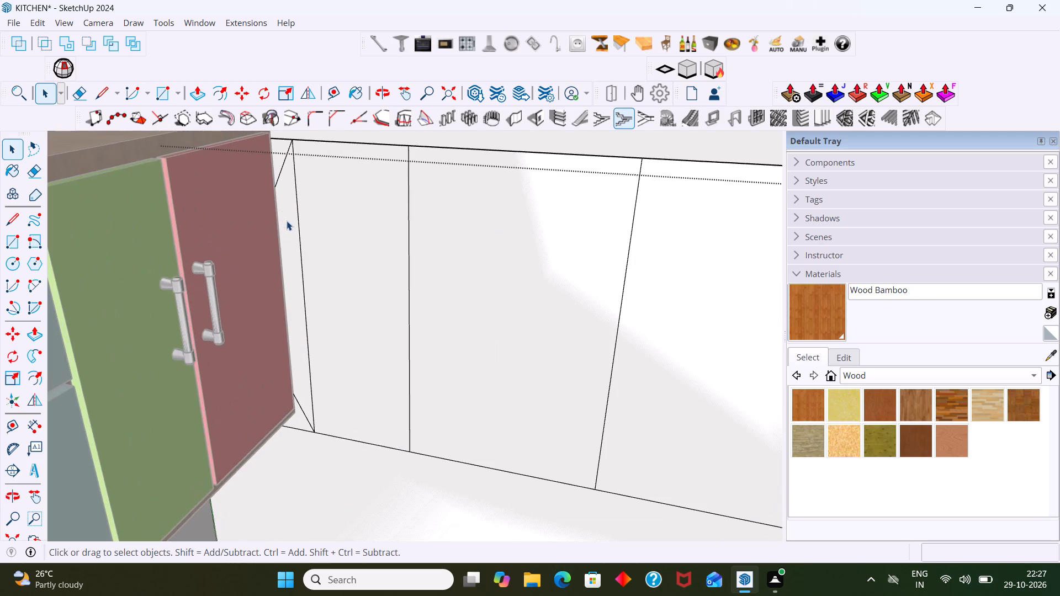
scroll(287, 224, "down", 9)
middle_click_drag(305, 253, 252, 269)
scroll(245, 273, "down", 1)
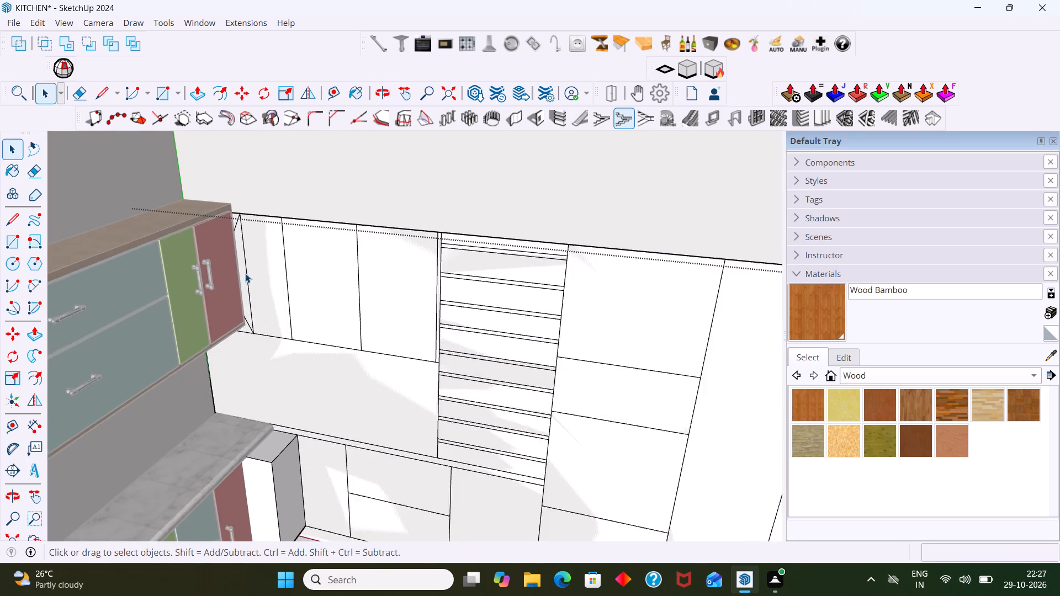
scroll(245, 273, "down", 4)
middle_click_drag(242, 285, 219, 298)
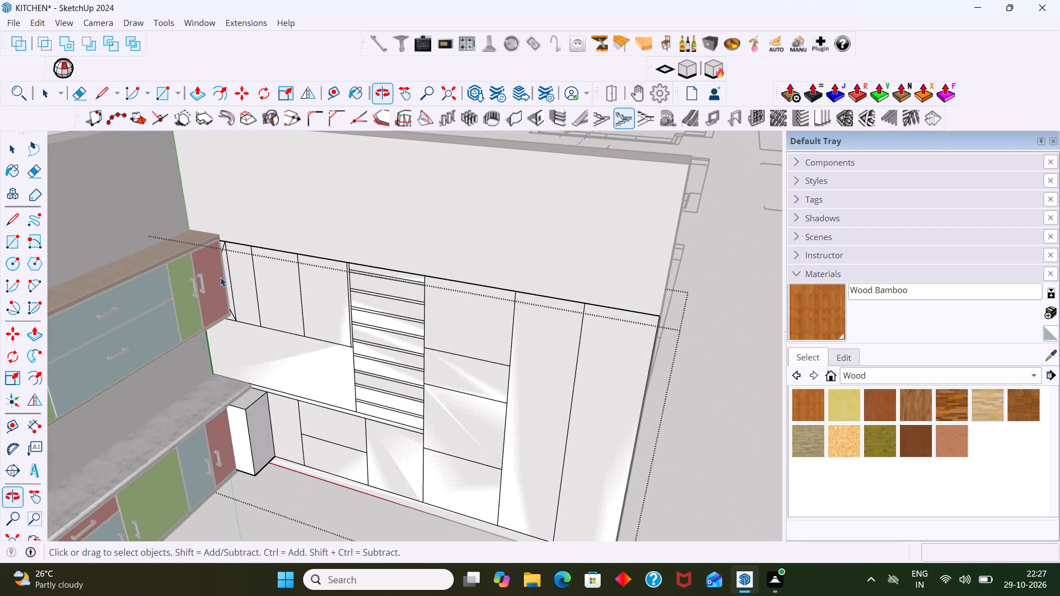
scroll(226, 262, "up", 6)
left_click(217, 237)
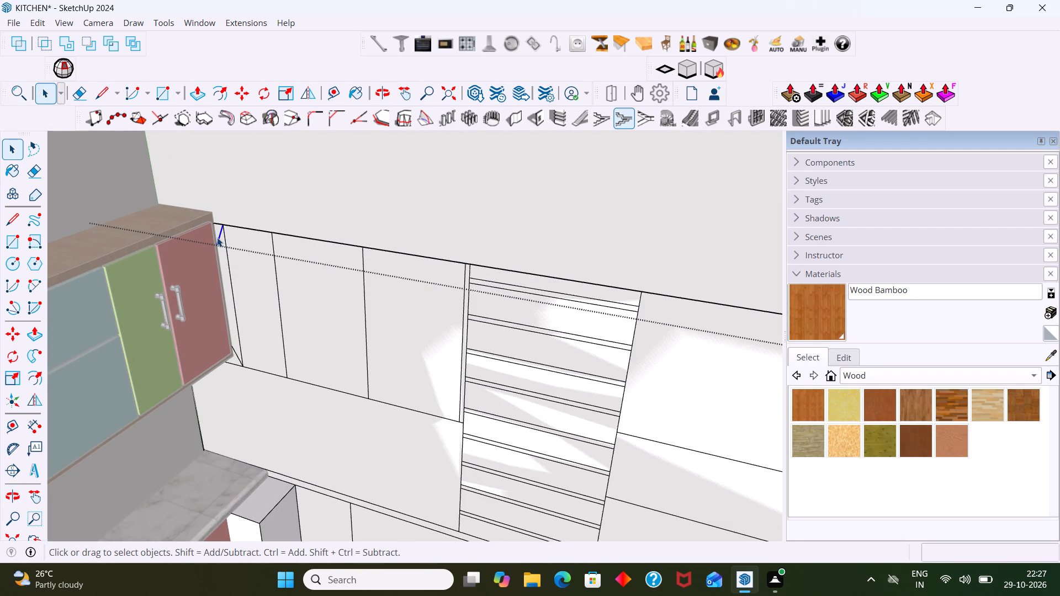
key("Delete")
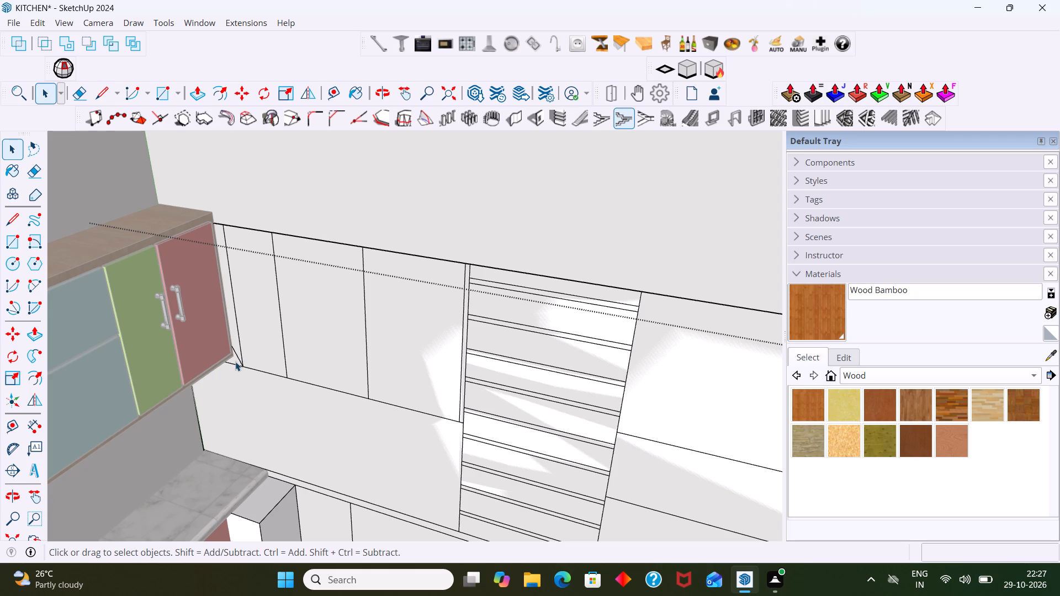
left_click(235, 355)
key("Delete")
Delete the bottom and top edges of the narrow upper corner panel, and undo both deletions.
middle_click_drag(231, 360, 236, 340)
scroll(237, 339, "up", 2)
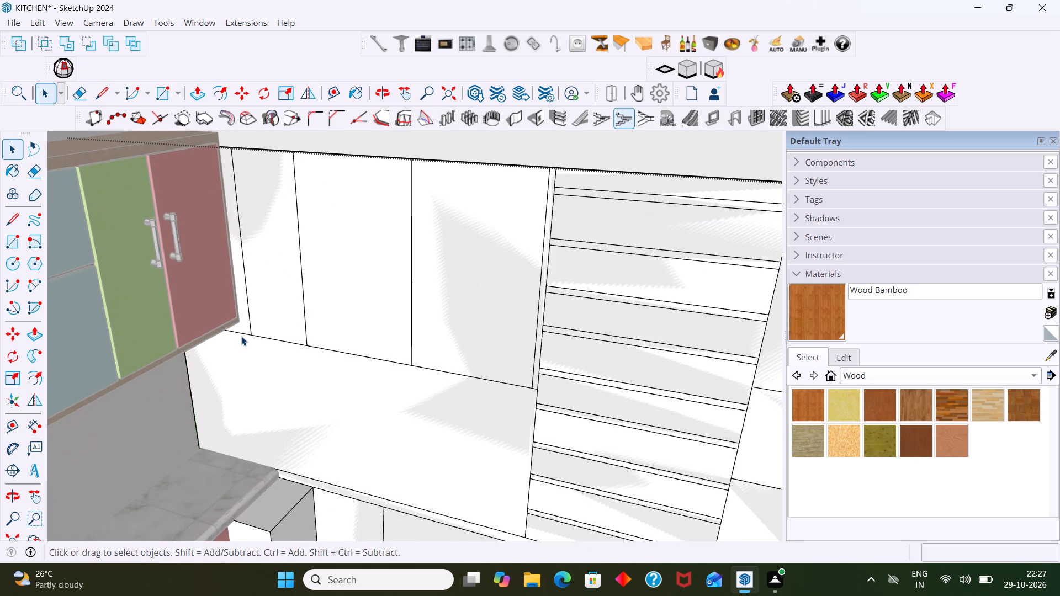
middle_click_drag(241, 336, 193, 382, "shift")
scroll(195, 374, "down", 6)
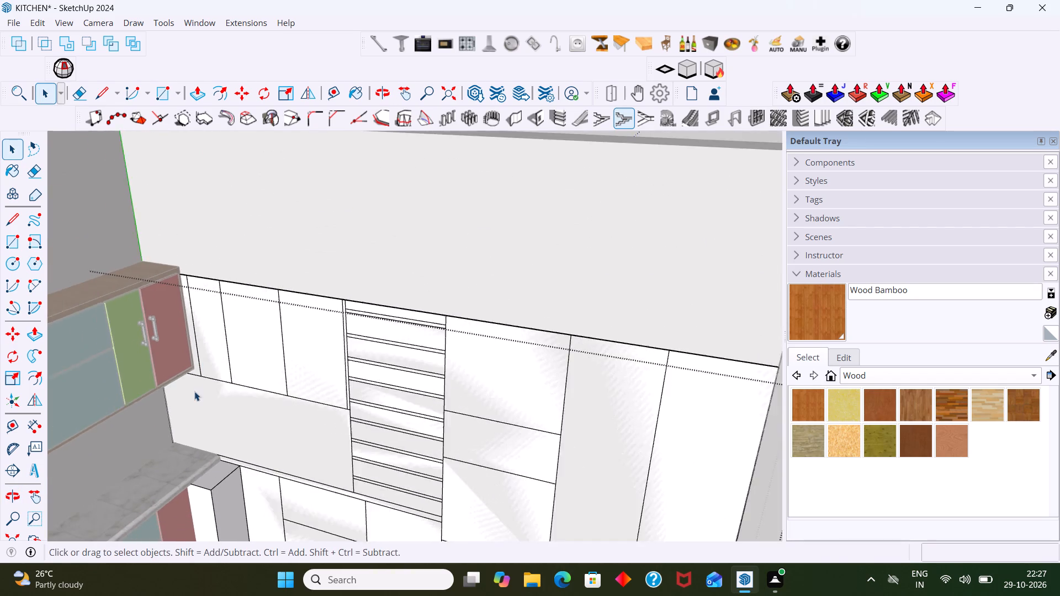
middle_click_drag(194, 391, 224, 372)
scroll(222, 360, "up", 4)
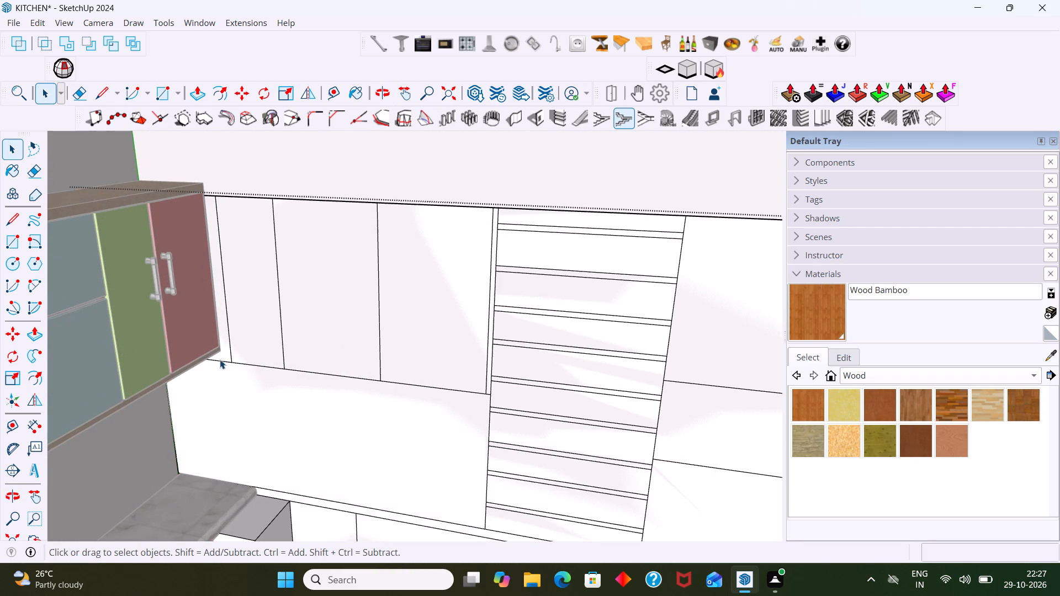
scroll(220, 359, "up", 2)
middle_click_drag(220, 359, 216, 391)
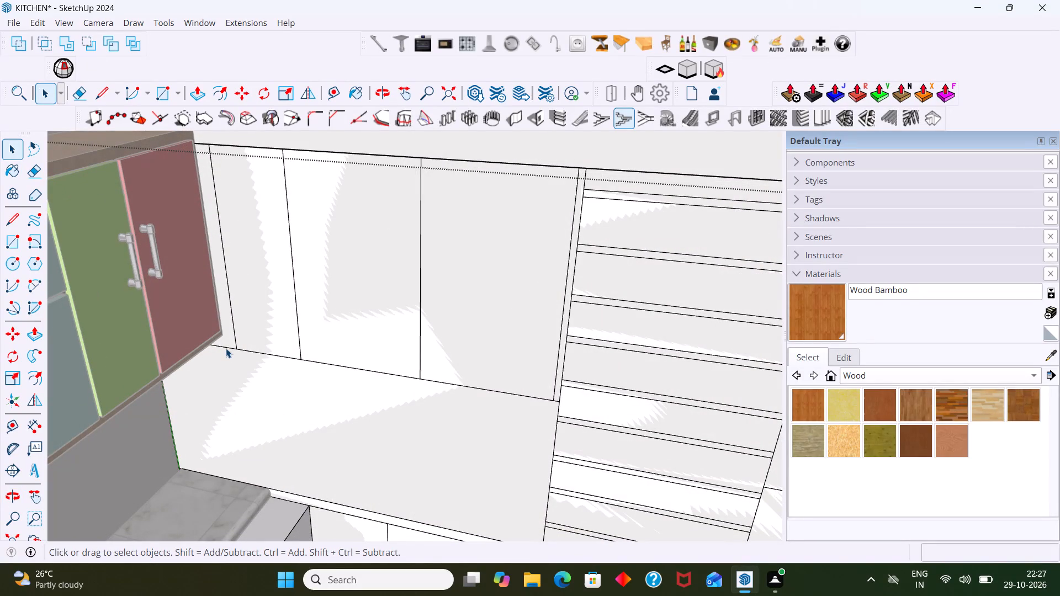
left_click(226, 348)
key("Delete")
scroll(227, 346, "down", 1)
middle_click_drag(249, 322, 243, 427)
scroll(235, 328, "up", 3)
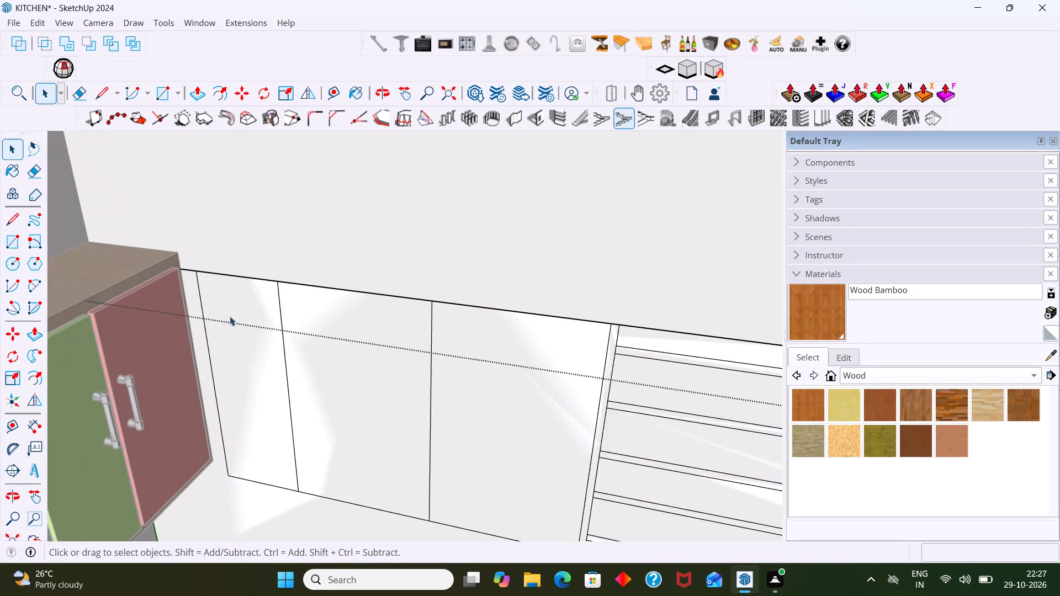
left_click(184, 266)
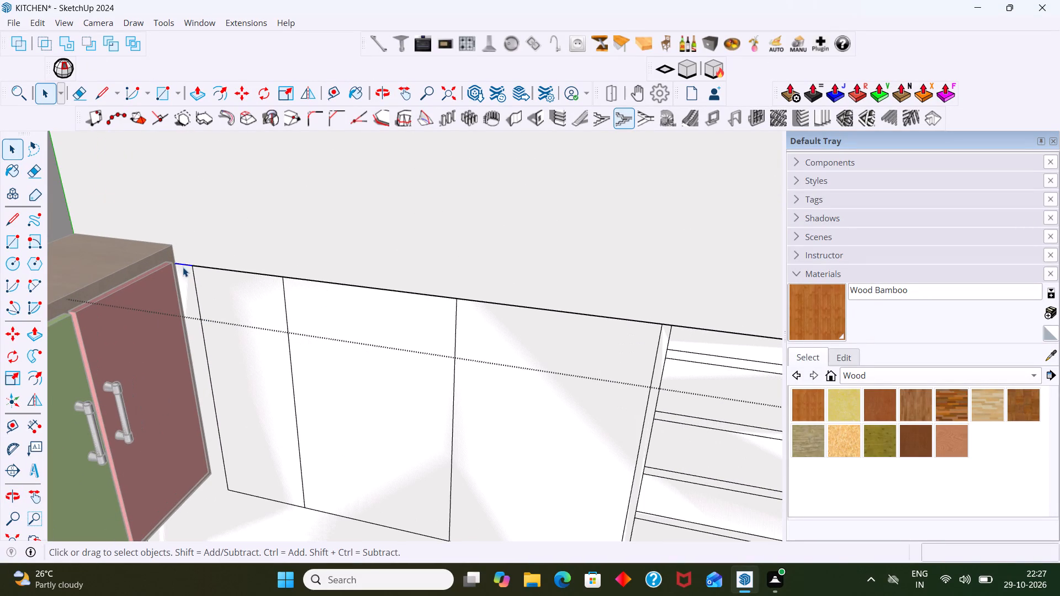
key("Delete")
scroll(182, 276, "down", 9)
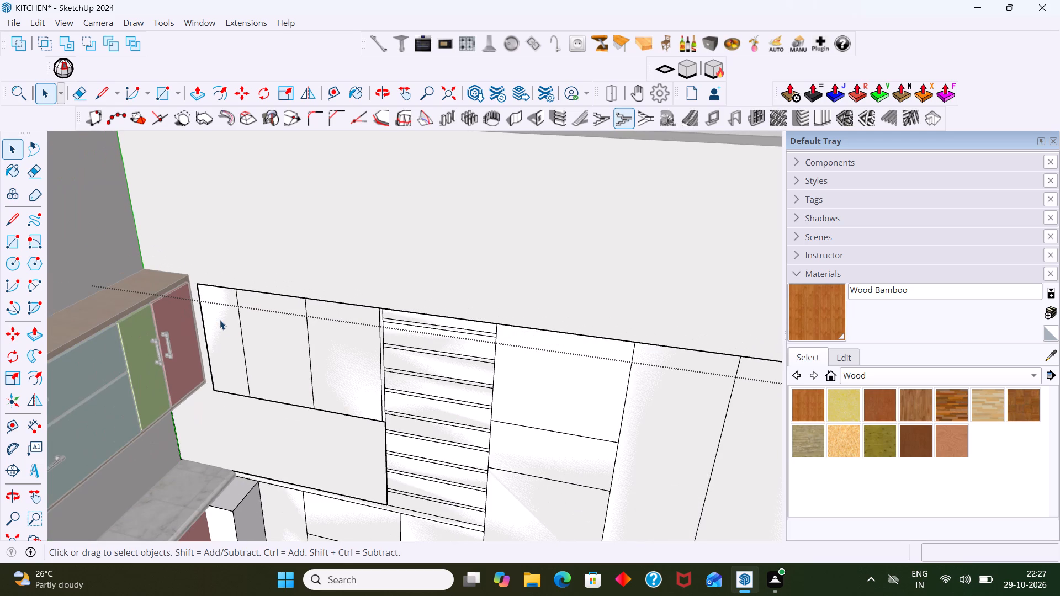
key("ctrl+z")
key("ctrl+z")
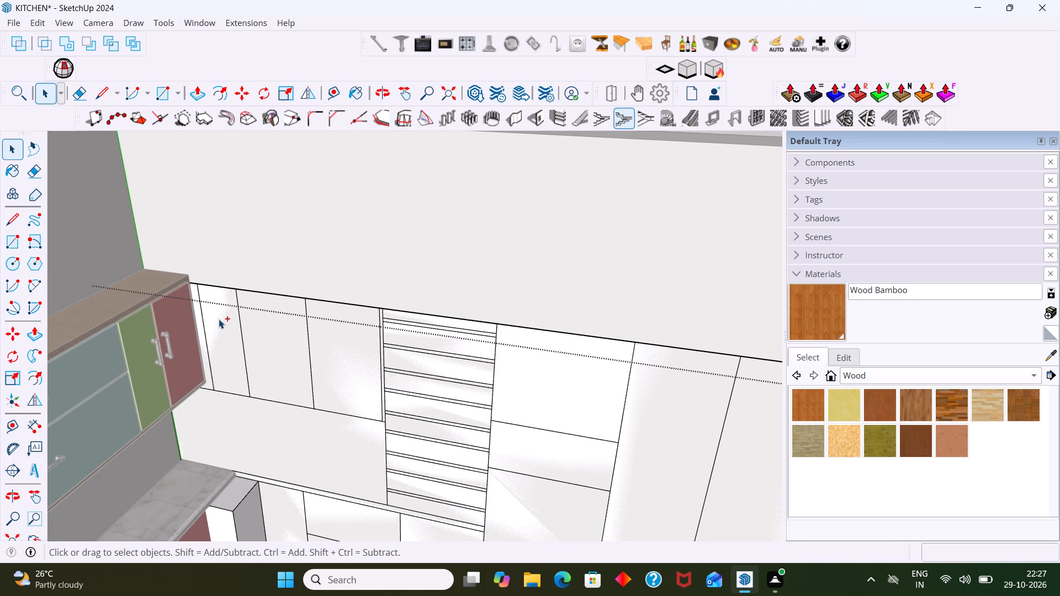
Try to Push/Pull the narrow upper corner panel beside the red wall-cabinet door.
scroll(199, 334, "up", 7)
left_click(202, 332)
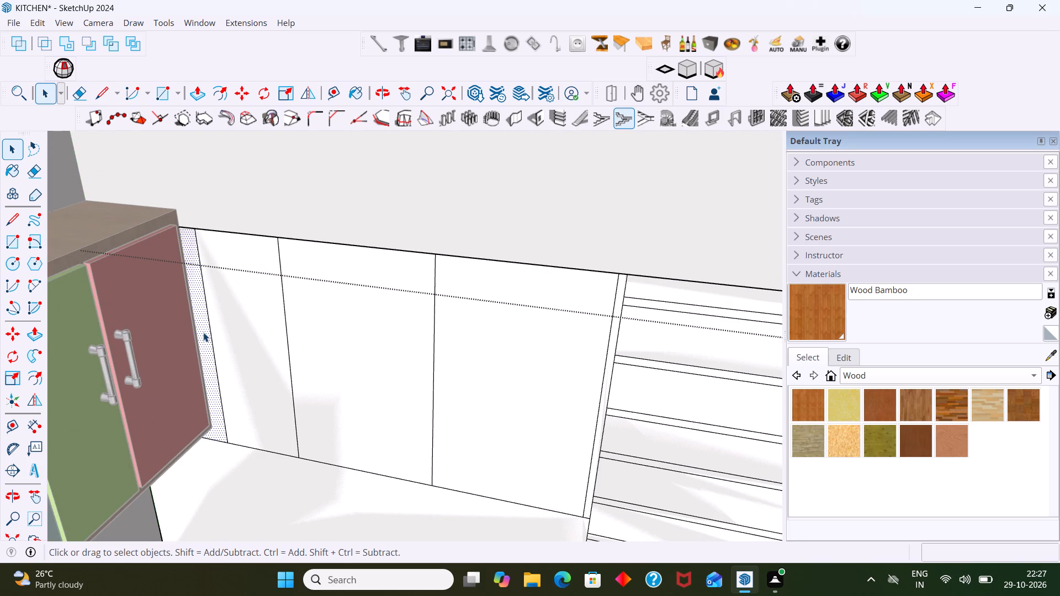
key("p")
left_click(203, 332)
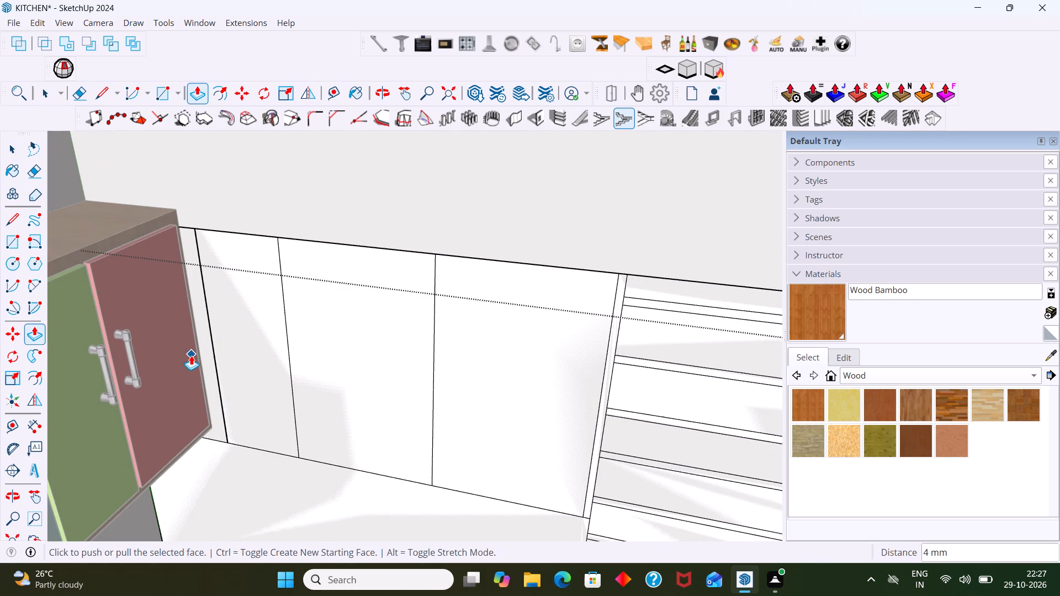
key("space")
Examine how the upper corner panel meets the wooden-topped wall cabinet, and close the elevation group.
scroll(201, 360, "down", 10)
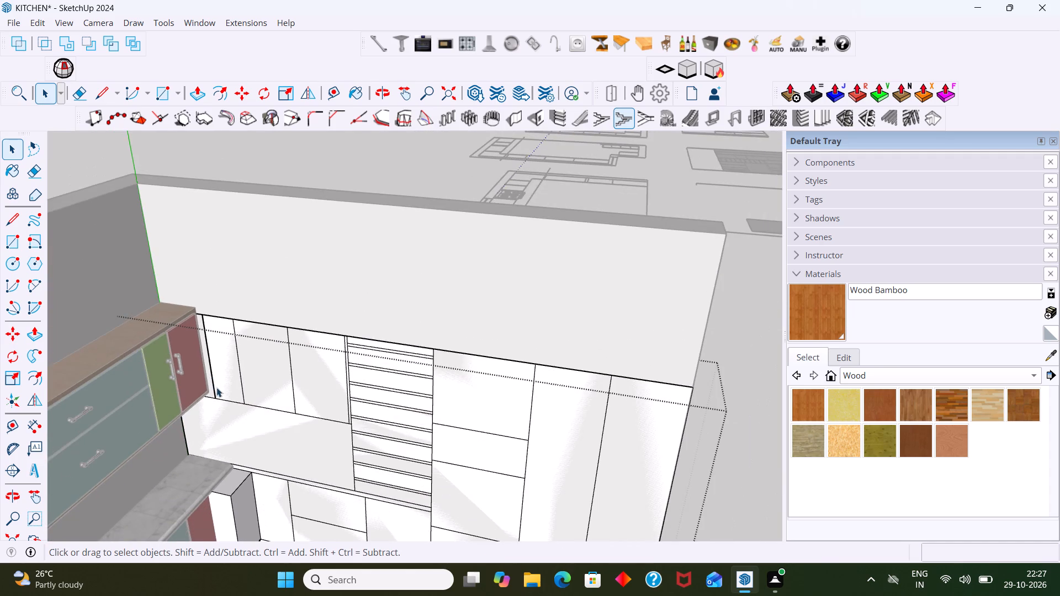
middle_click_drag(221, 388, 290, 358)
scroll(283, 363, "up", 3)
scroll(274, 254, "up", 2)
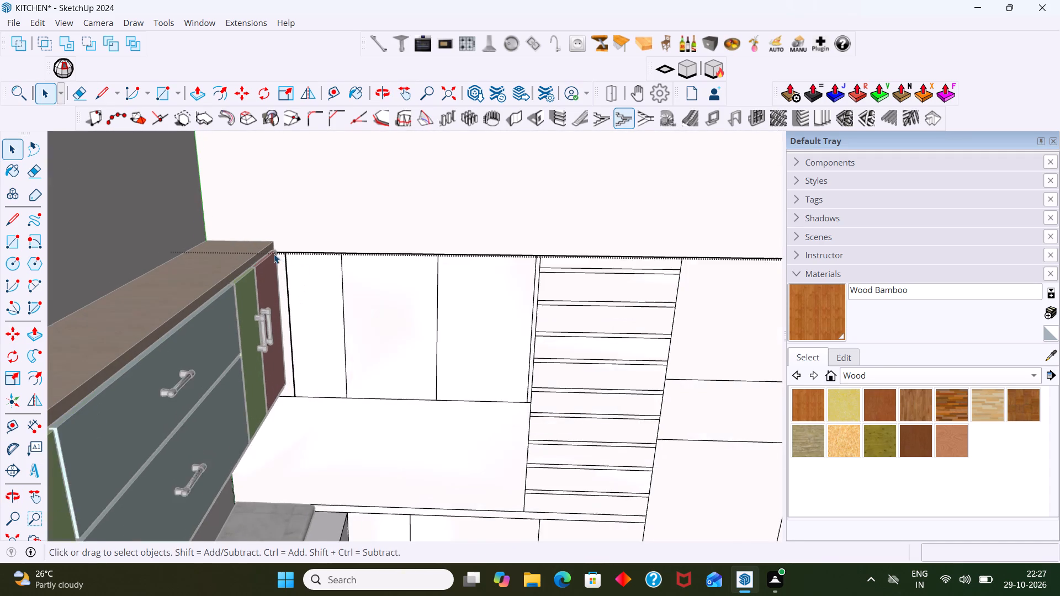
scroll(274, 254, "up", 2)
scroll(268, 259, "down", 1)
scroll(268, 262, "up", 2)
middle_click_drag(268, 266, 137, 281)
scroll(254, 267, "down", 2)
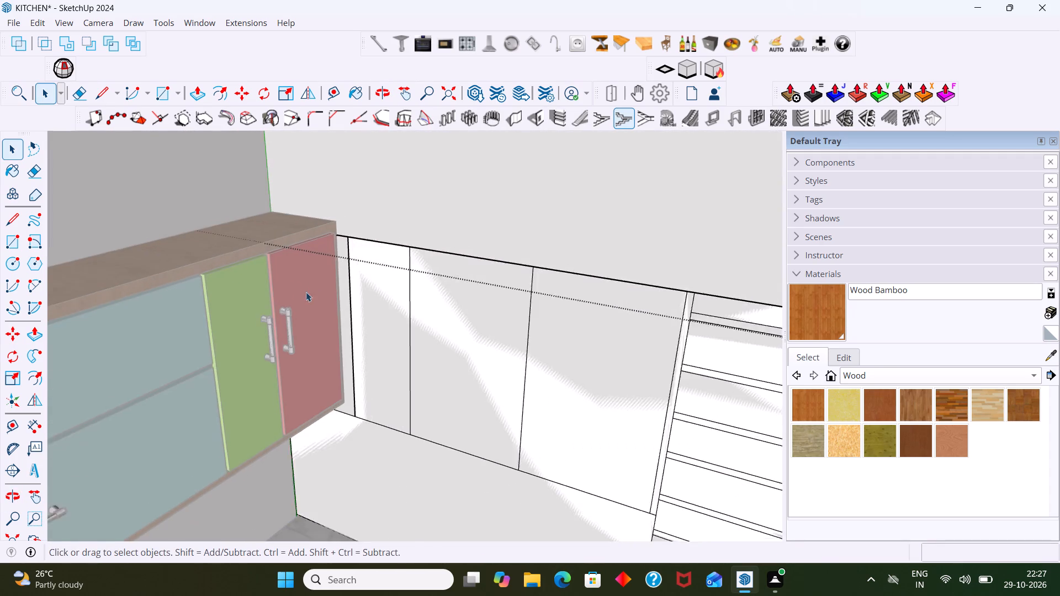
scroll(306, 292, "down", 16)
left_click(580, 438)
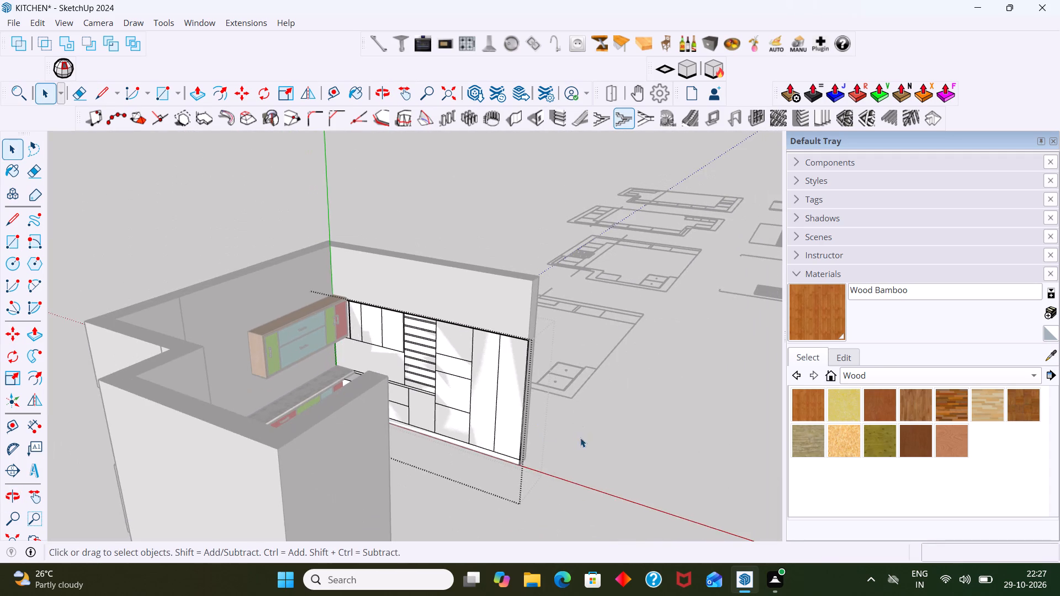
Reopen the elevation group and erase the top and bottom edges of the narrow upper corner panel beside the red door.
middle_click_drag(484, 408, 508, 407)
scroll(407, 339, "up", 10)
middle_click_drag(372, 359, 381, 359)
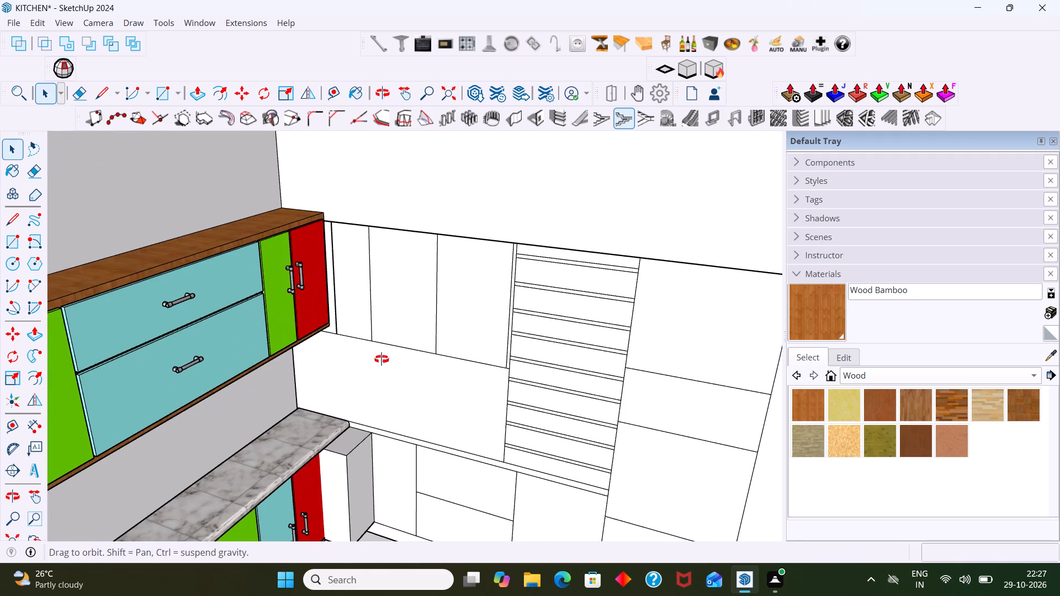
middle_click_drag(381, 359, 402, 360)
scroll(384, 337, "up", 4)
scroll(347, 310, "up", 2)
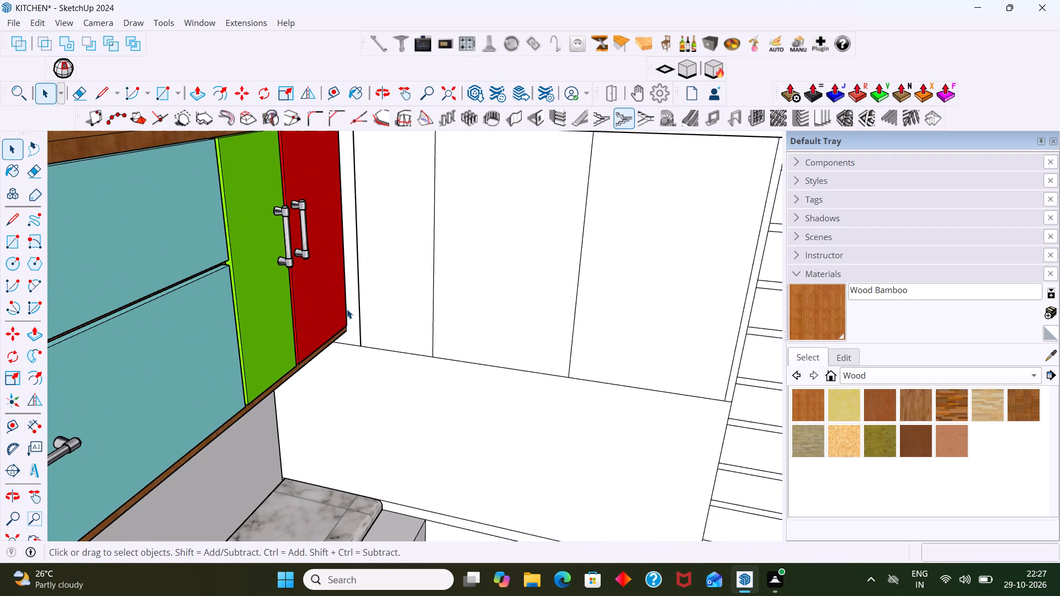
middle_click_drag(347, 322, 340, 440, "shift")
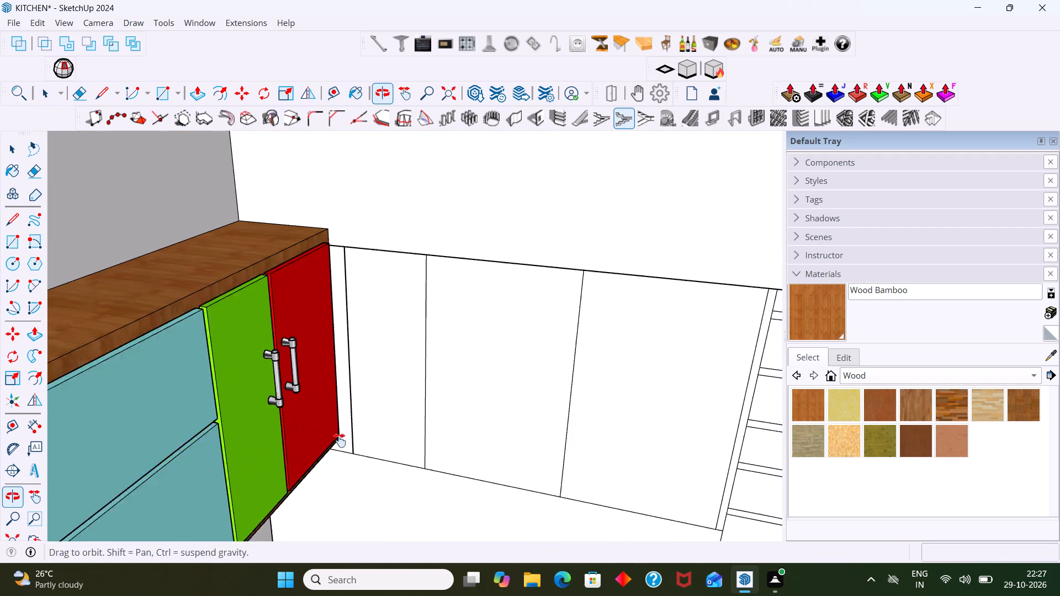
middle_click_drag(340, 440, 340, 438, "shift")
scroll(338, 316, "up", 3)
left_click(335, 239)
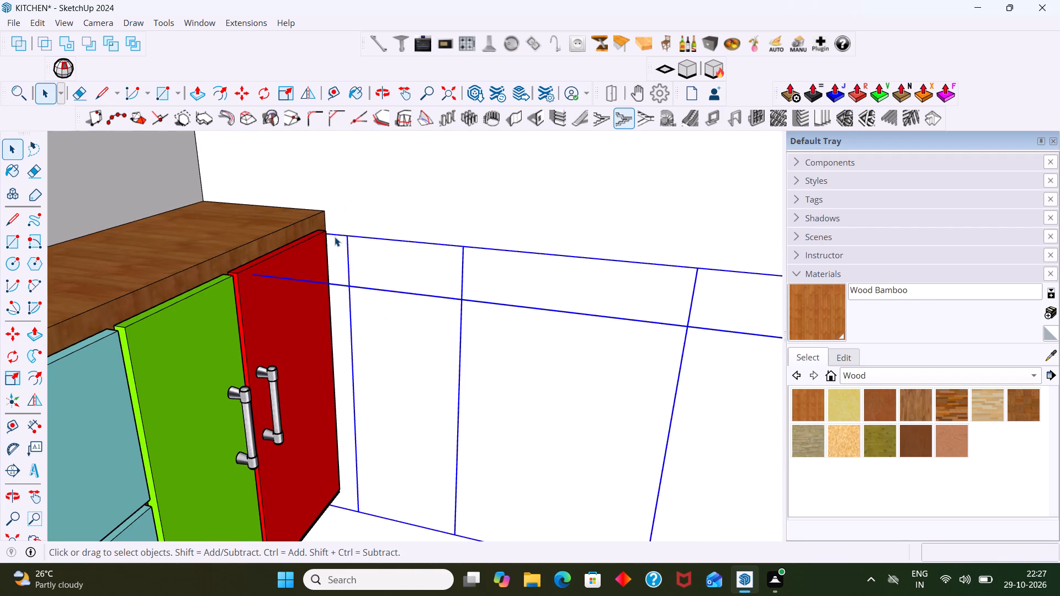
scroll(341, 261, "down", 4)
double_click(337, 255)
left_click(337, 253)
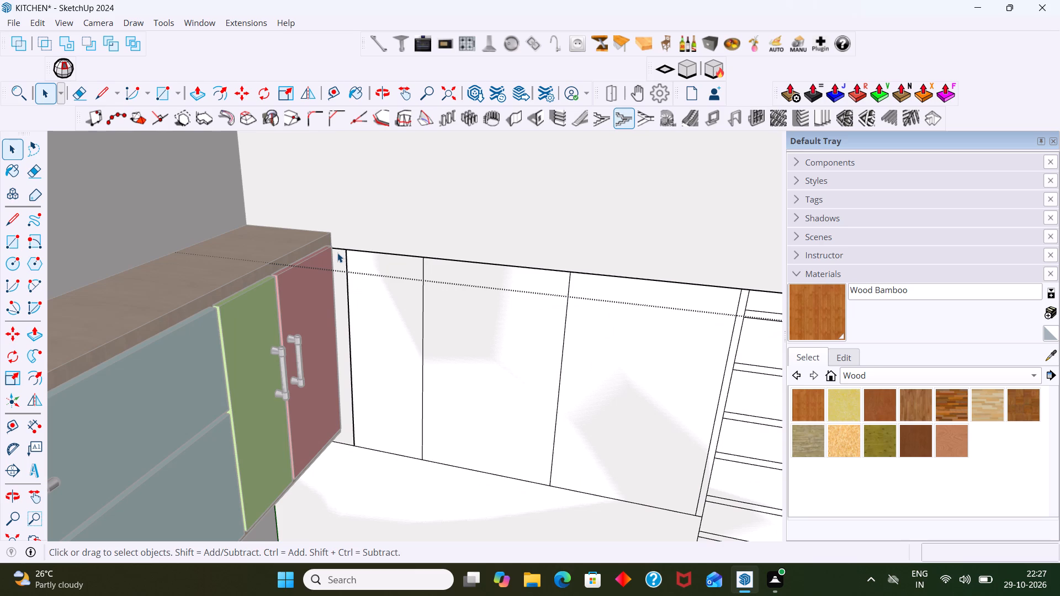
left_click(337, 249)
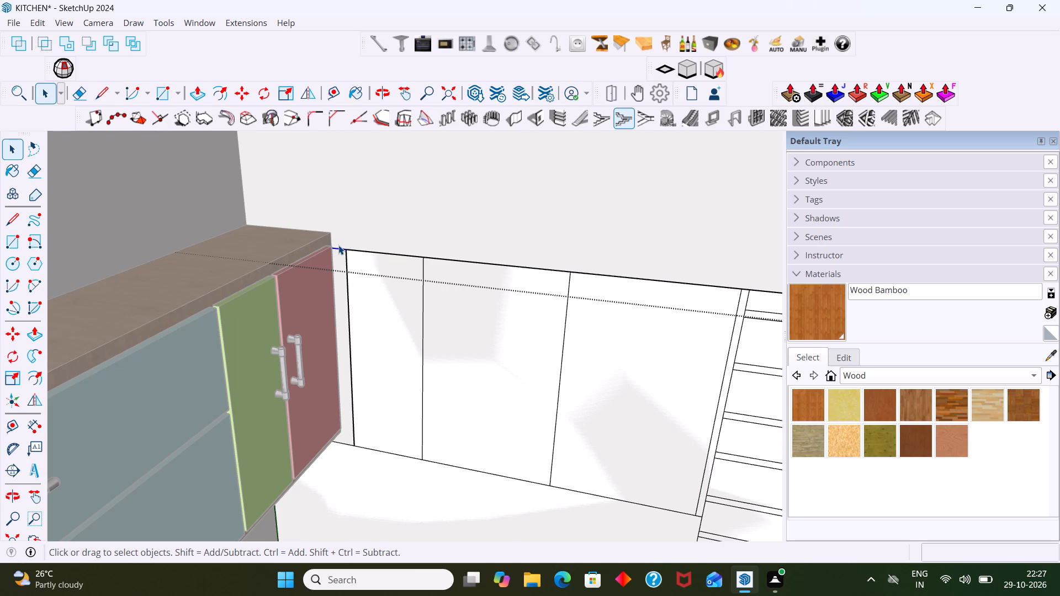
key("e")
left_click(338, 250)
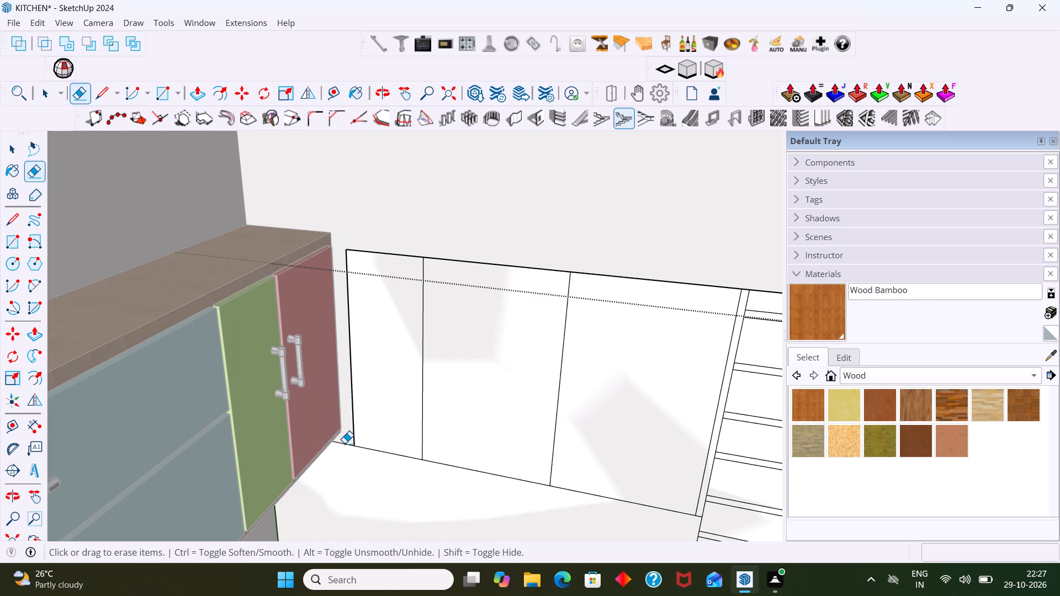
left_click(344, 443)
Examine the elevation's upper corner next to the coloured wall cabinet and the remaining panels along the wall.
scroll(346, 441, "down", 5)
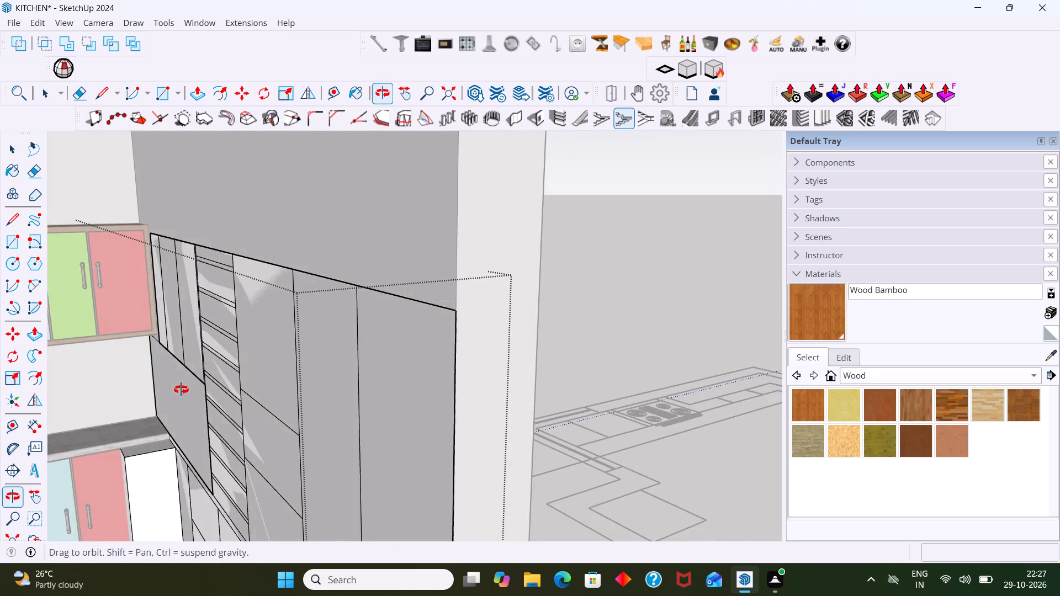
scroll(215, 384, "down", 4)
middle_click_drag(281, 407, 398, 387)
scroll(320, 398, "down", 2)
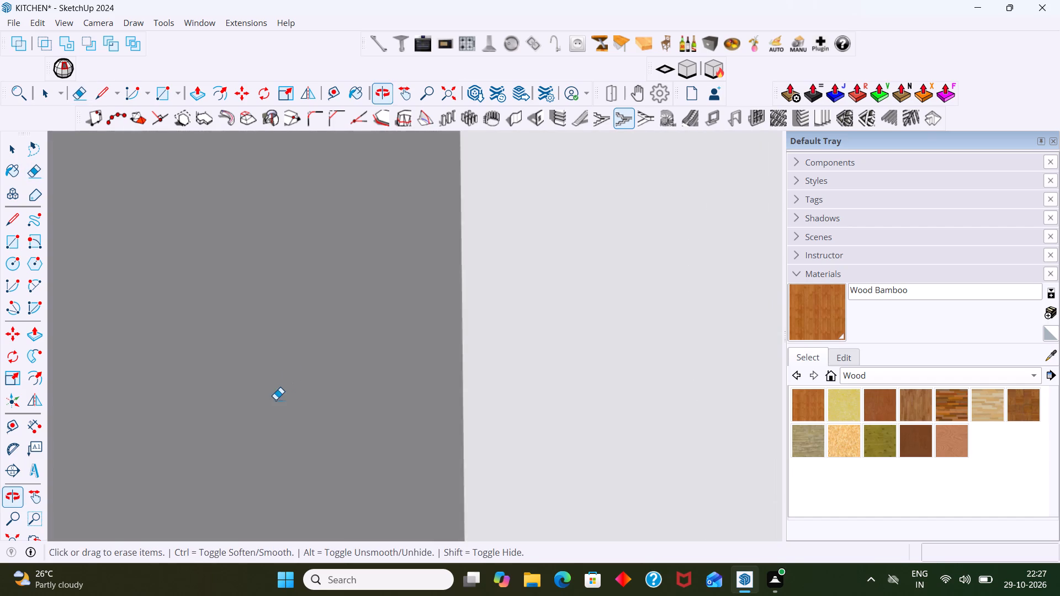
scroll(276, 392, "down", 9)
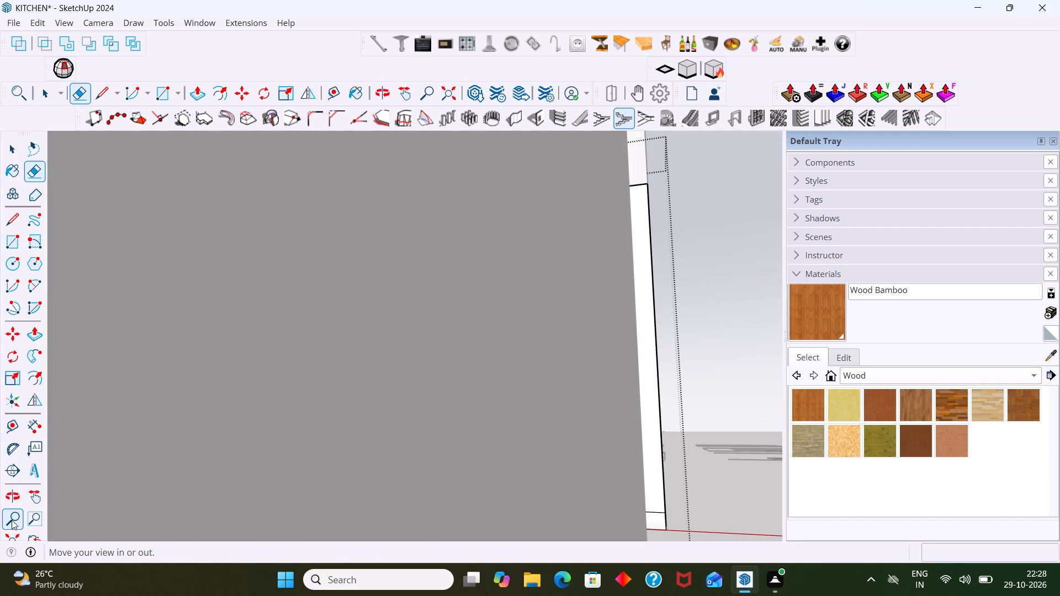
scroll(14, 524, "down", 4)
left_click(7, 538)
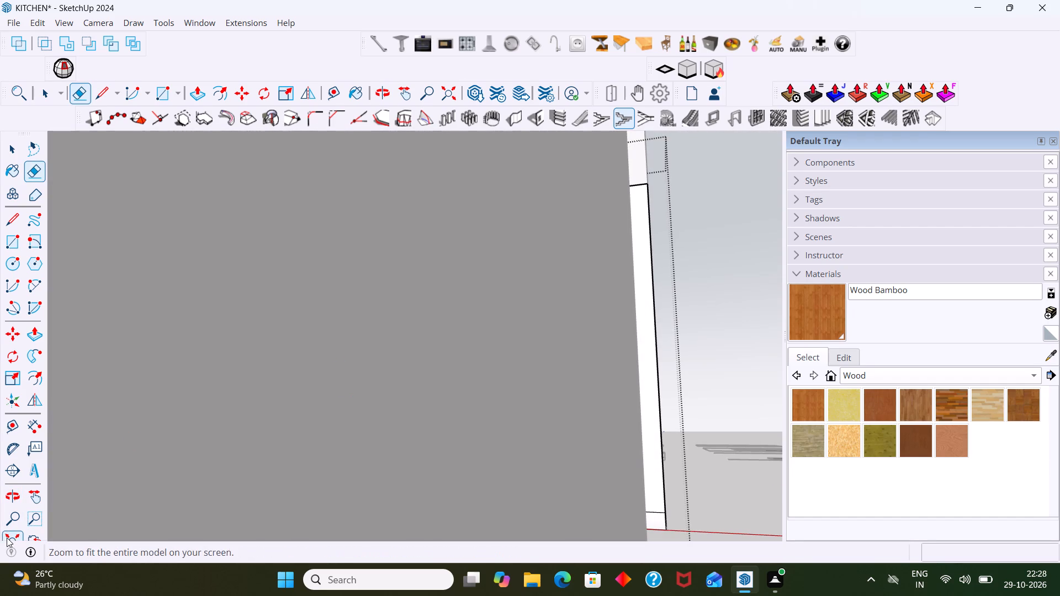
scroll(79, 442, "down", 2)
middle_click_drag(140, 397, 97, 484)
scroll(284, 348, "up", 8)
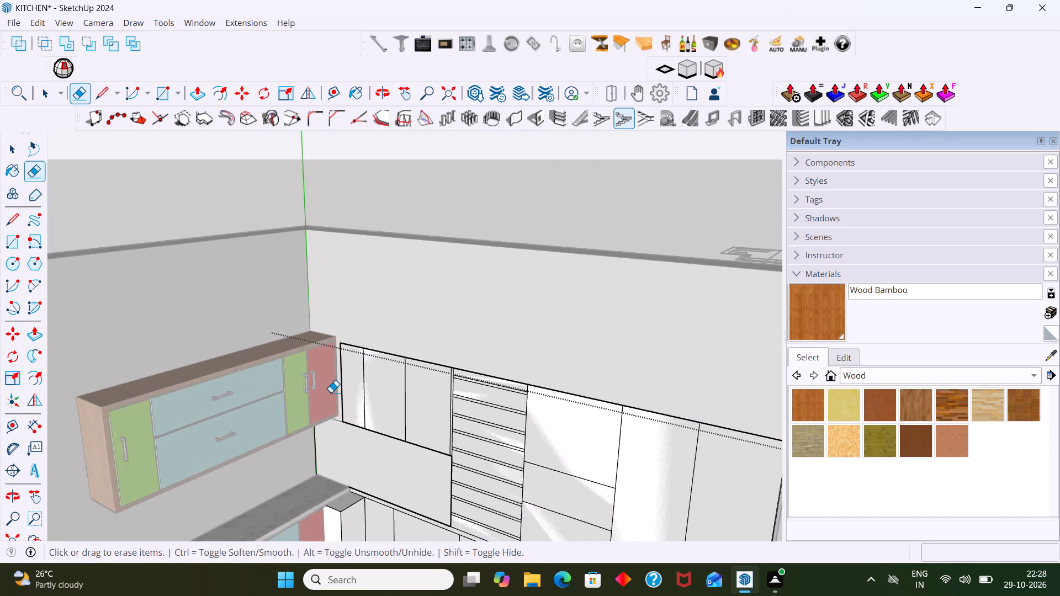
Reopen the elevation group and push the protruding lower corner box beside the red base-cabinet door back 300 mm, flush with the panels.
scroll(321, 365, "up", 5)
middle_click_drag(364, 427, 364, 415)
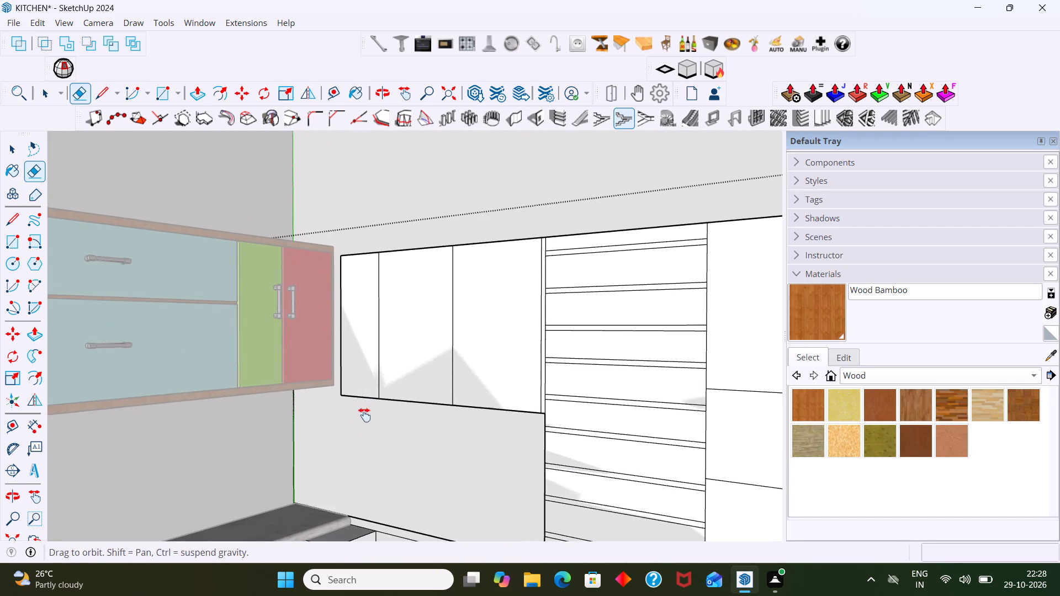
middle_click_drag(364, 415, 357, 308)
scroll(336, 372, "up", 5)
middle_click_drag(345, 405, 351, 268, "shift")
scroll(353, 303, "down", 6)
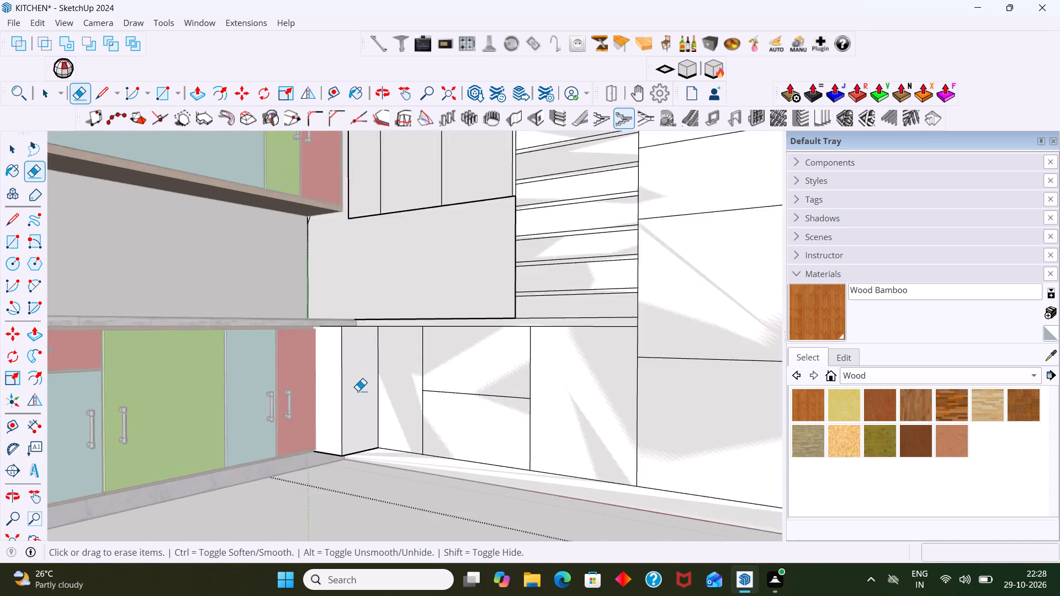
scroll(358, 391, "down", 4)
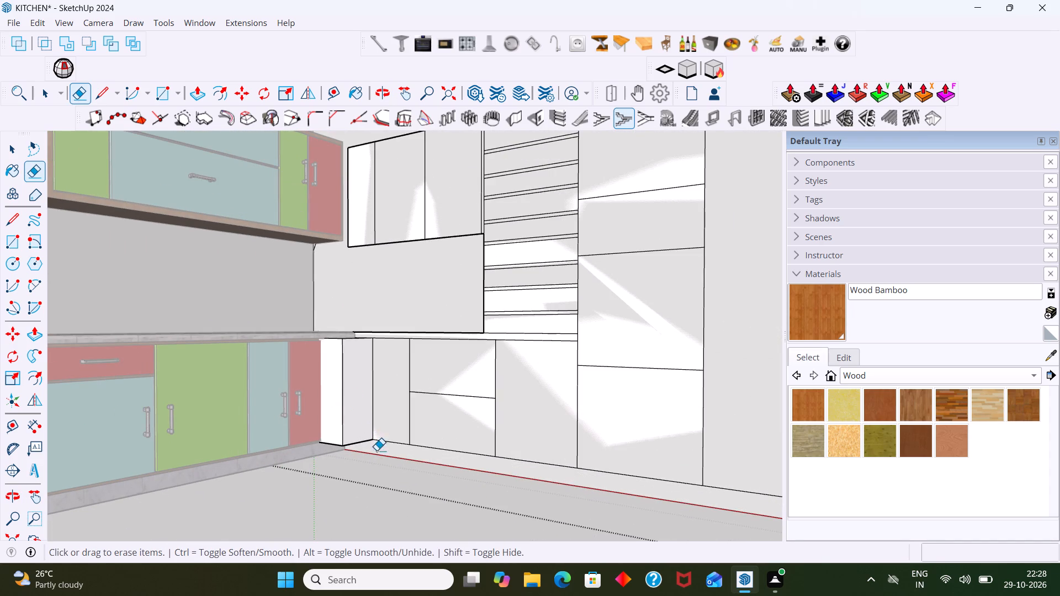
key("space")
left_click(427, 520)
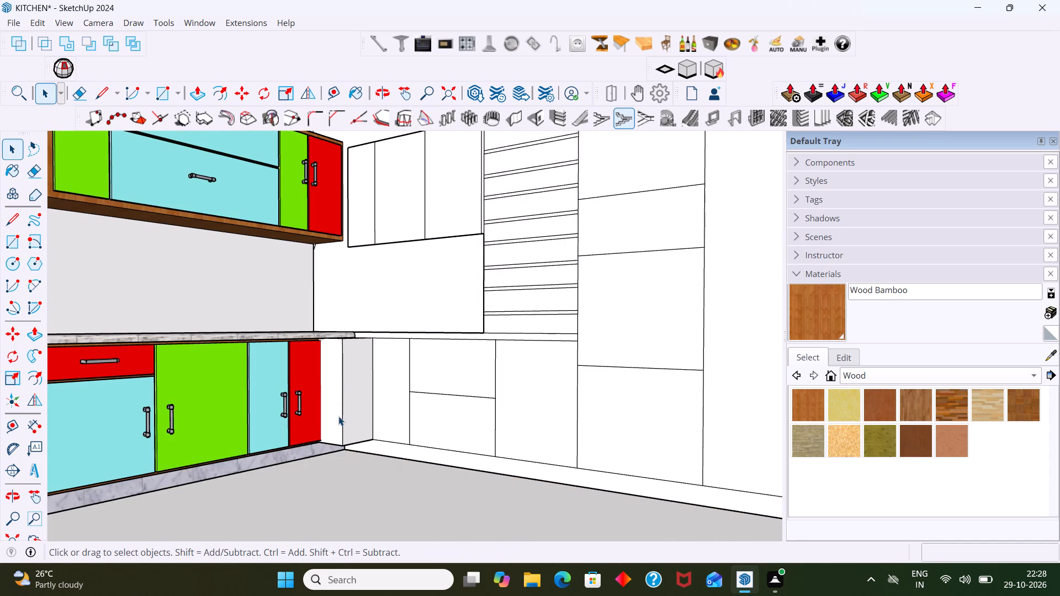
left_click(335, 415)
triple_click(335, 415)
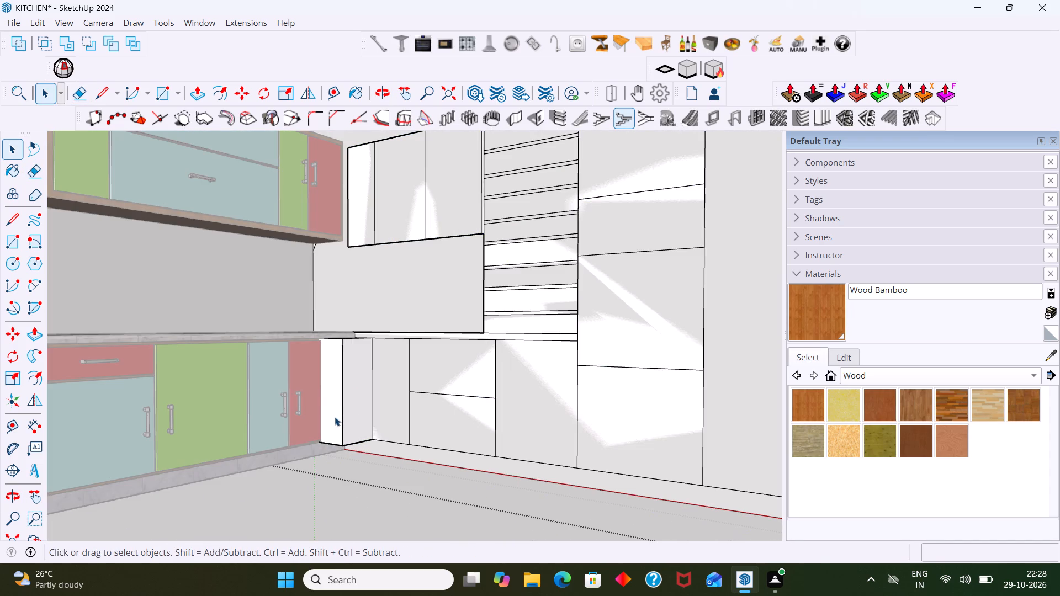
left_click(335, 417)
key("p")
left_click(330, 422)
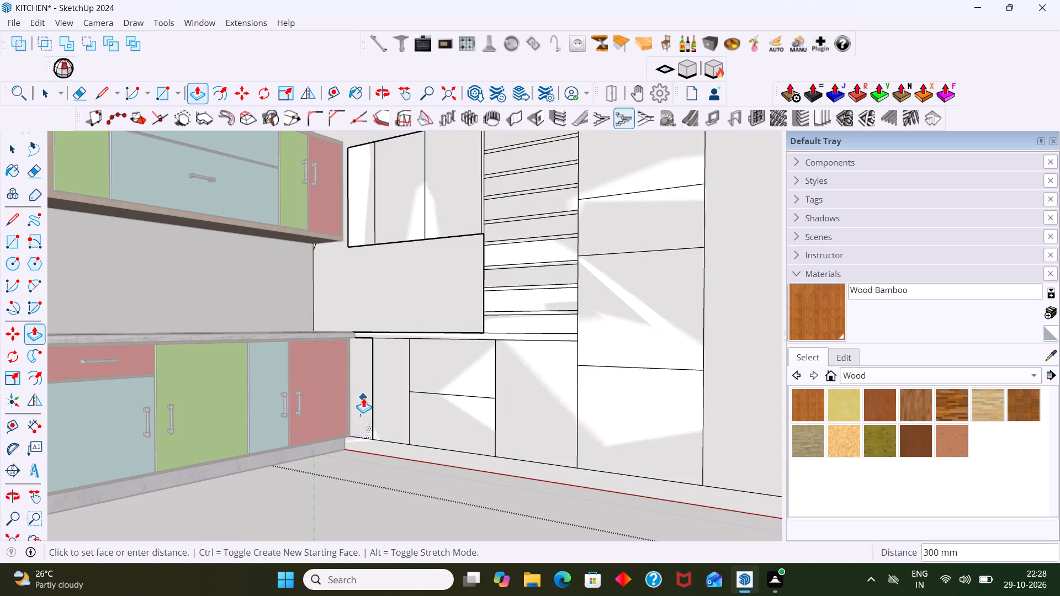
left_click(370, 342)
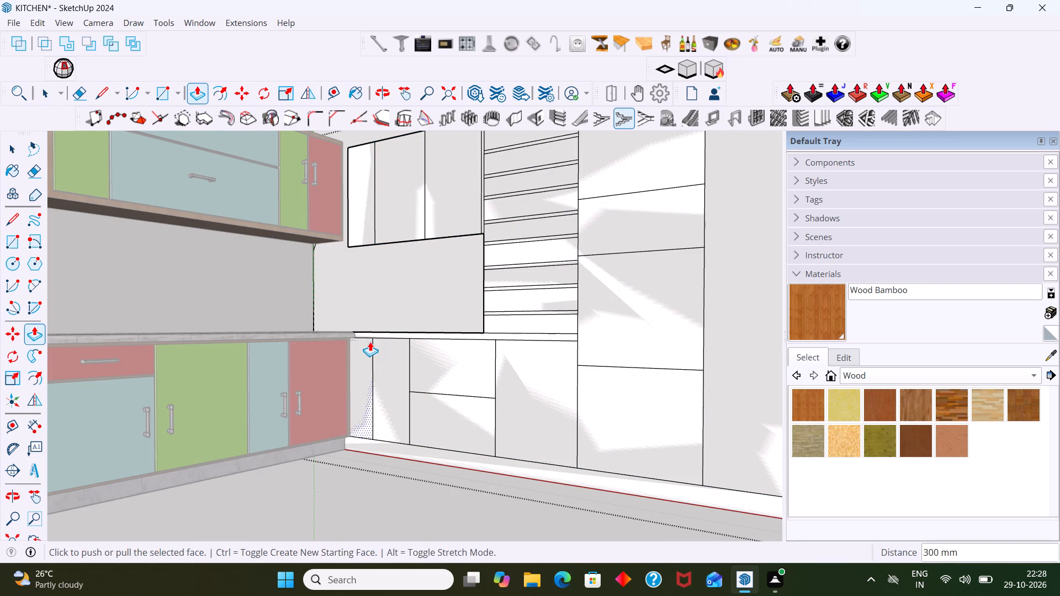
key("space")
left_click(360, 468)
Examine the lower corner panels beside the red base-cabinet door and the countertop strip above them.
scroll(365, 429, "down", 2)
middle_click_drag(361, 445, 365, 523)
scroll(311, 424, "down", 4)
middle_click_drag(385, 397, 252, 397)
scroll(255, 405, "up", 5)
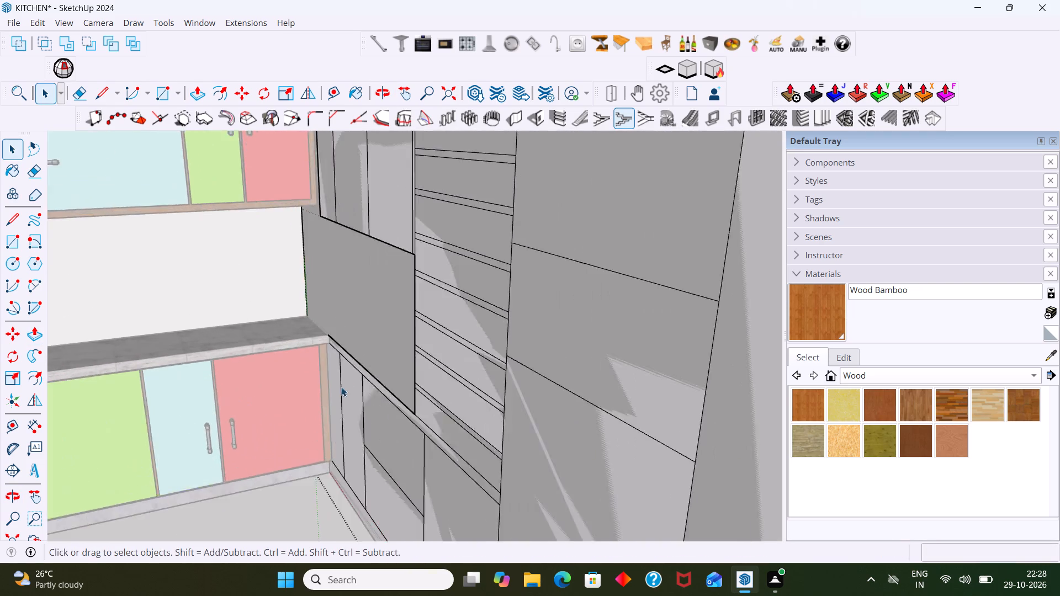
scroll(341, 387, "up", 3)
middle_click_drag(349, 384, 486, 343)
scroll(389, 359, "up", 3)
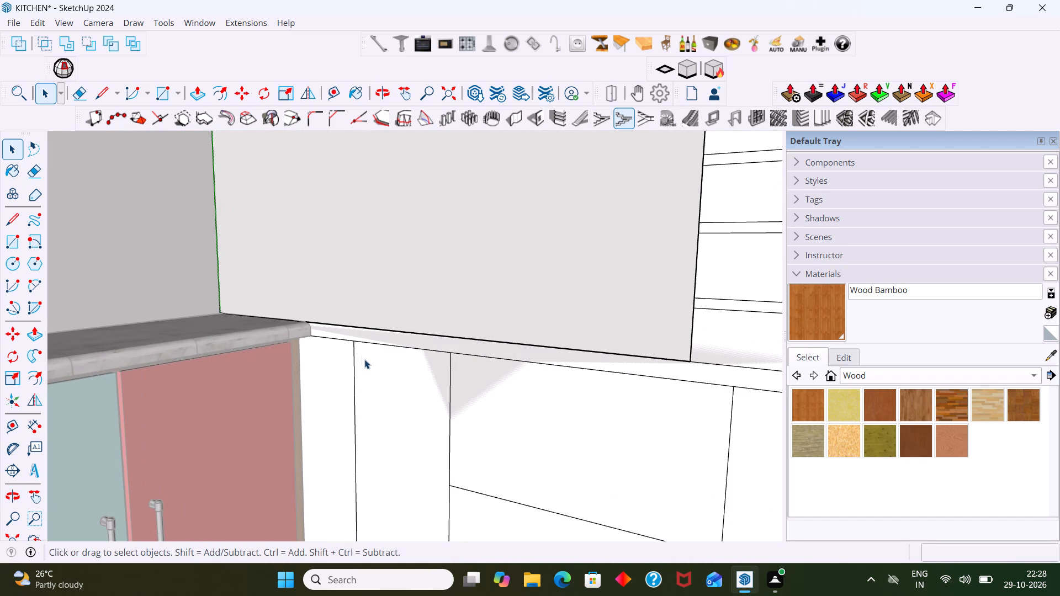
scroll(344, 363, "down", 2)
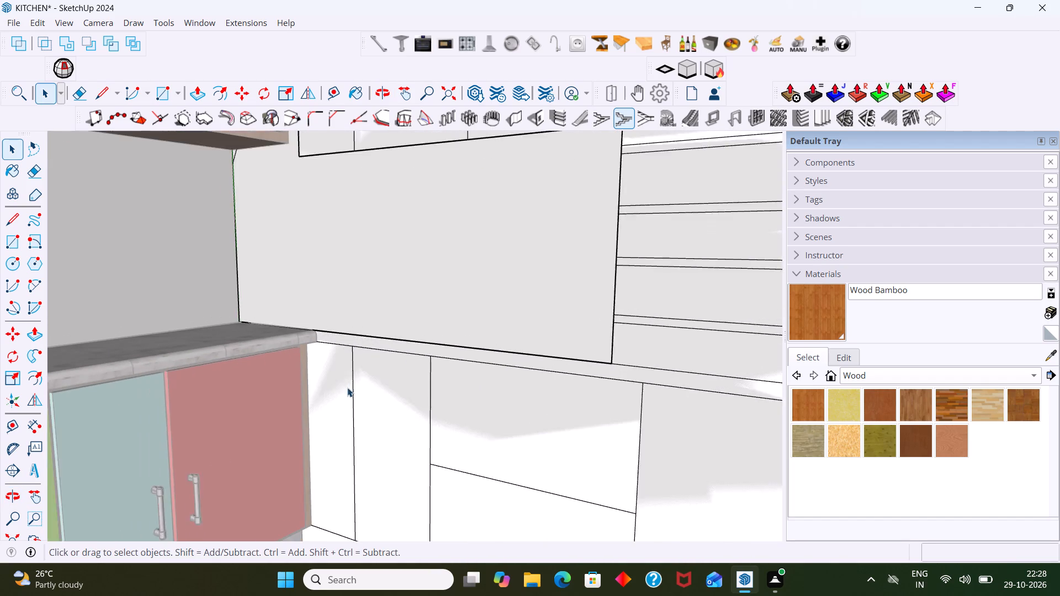
scroll(347, 387, "down", 1)
scroll(341, 511, "down", 1)
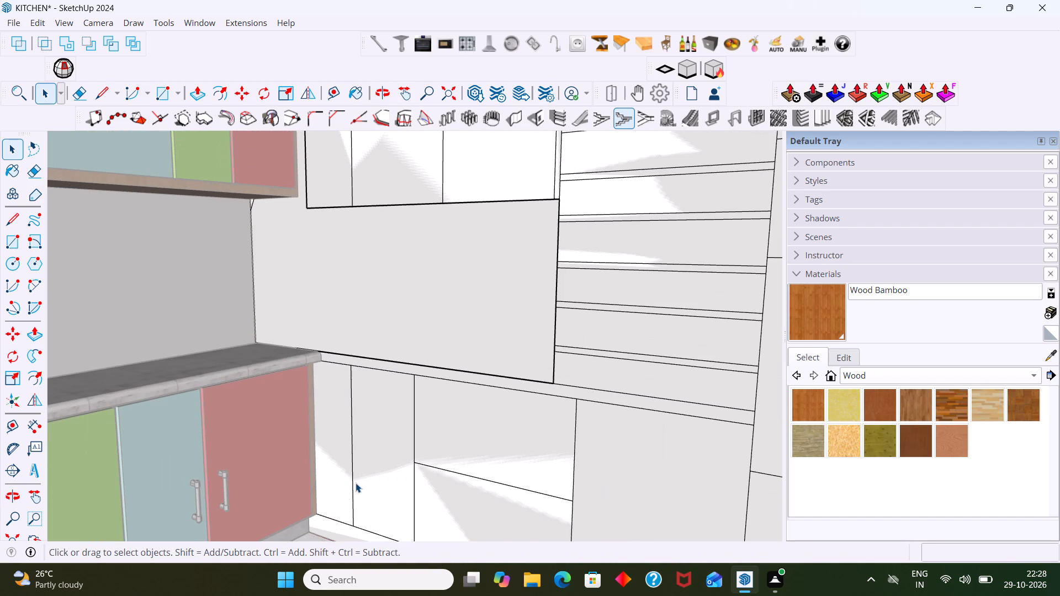
left_click(352, 475)
scroll(352, 475, "down", 4)
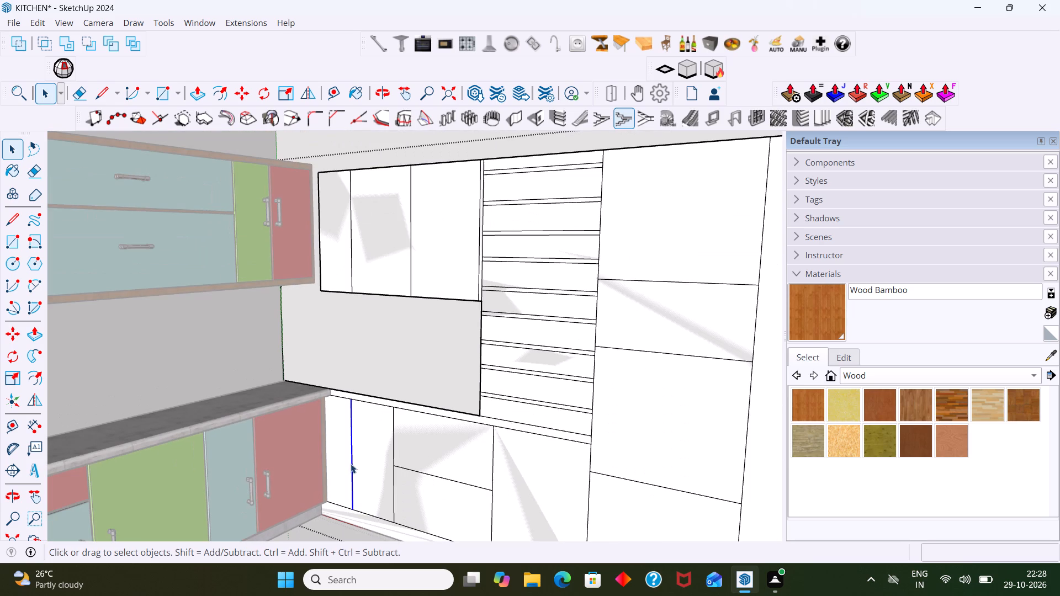
scroll(342, 403, "up", 3)
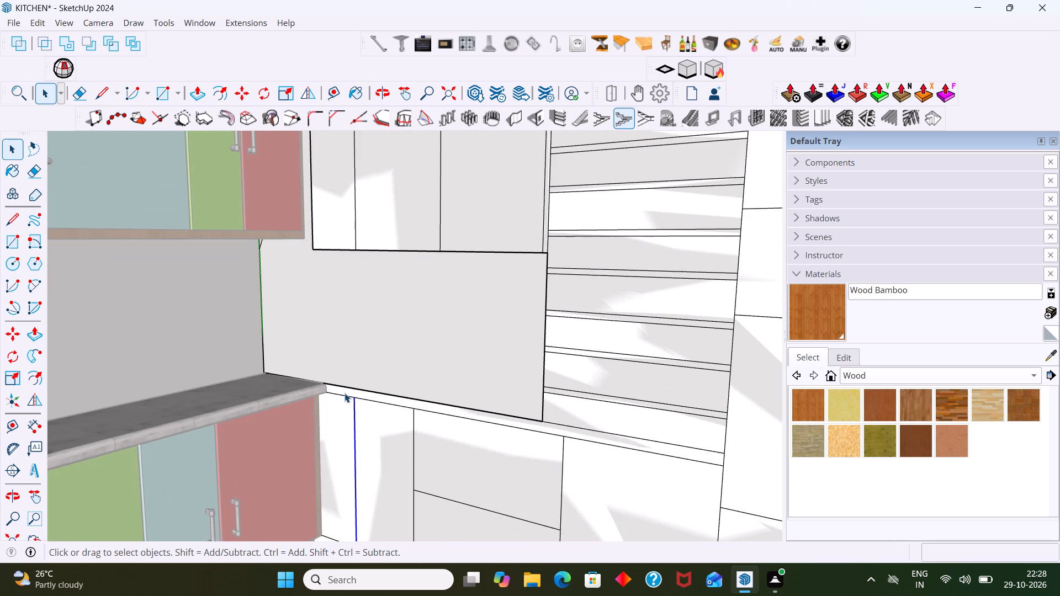
Push/Pull the countertop strip above the lower panels outward 350 mm.
scroll(344, 393, "up", 4)
left_click(347, 390)
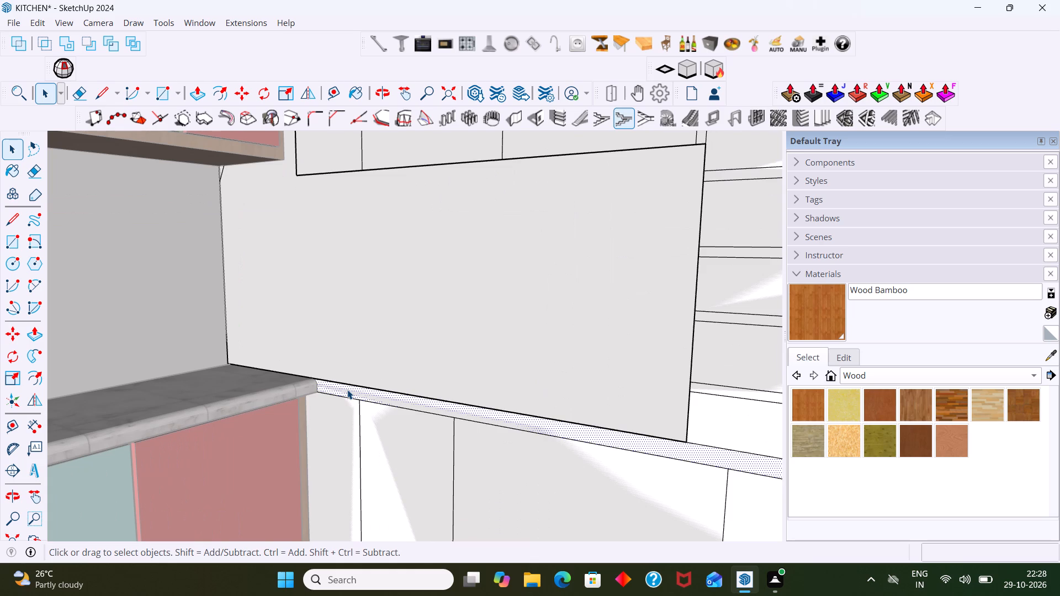
key("p")
left_click(347, 390)
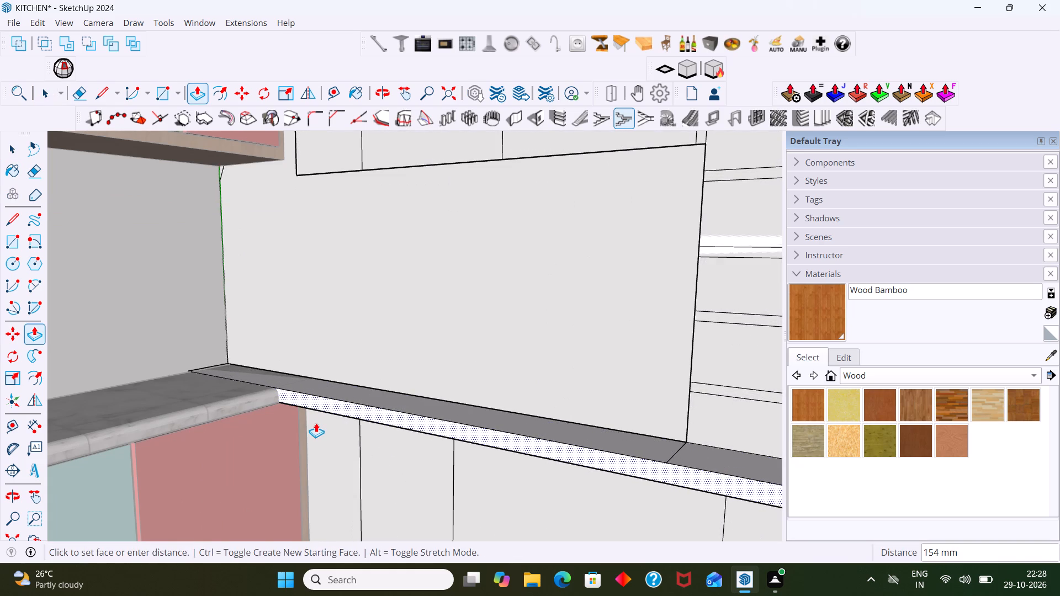
type("30")
key("0")
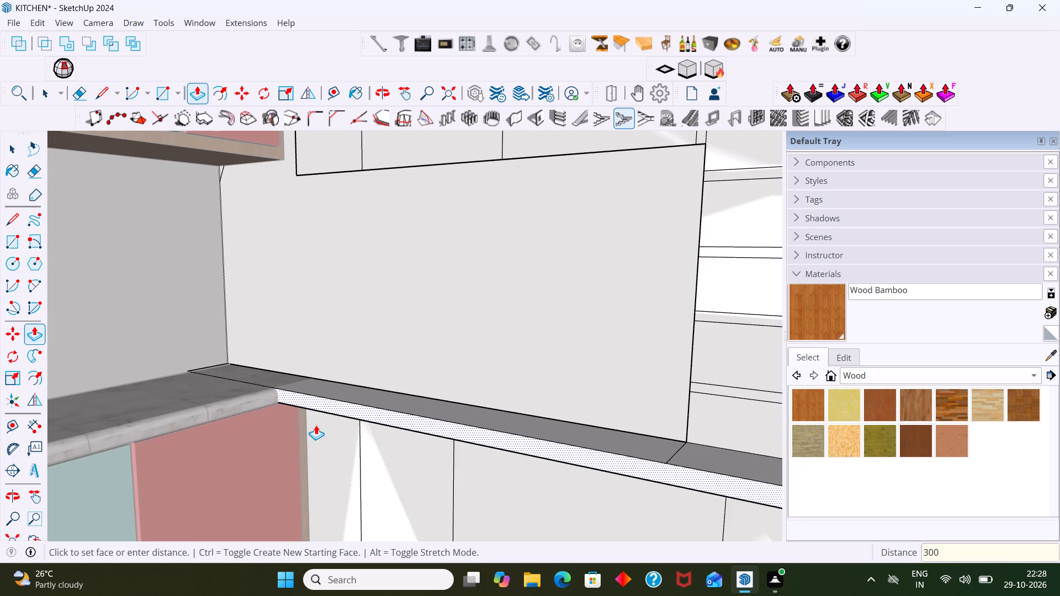
key("BackSpace")
key("BackSpace")
type("50")
key("Return")
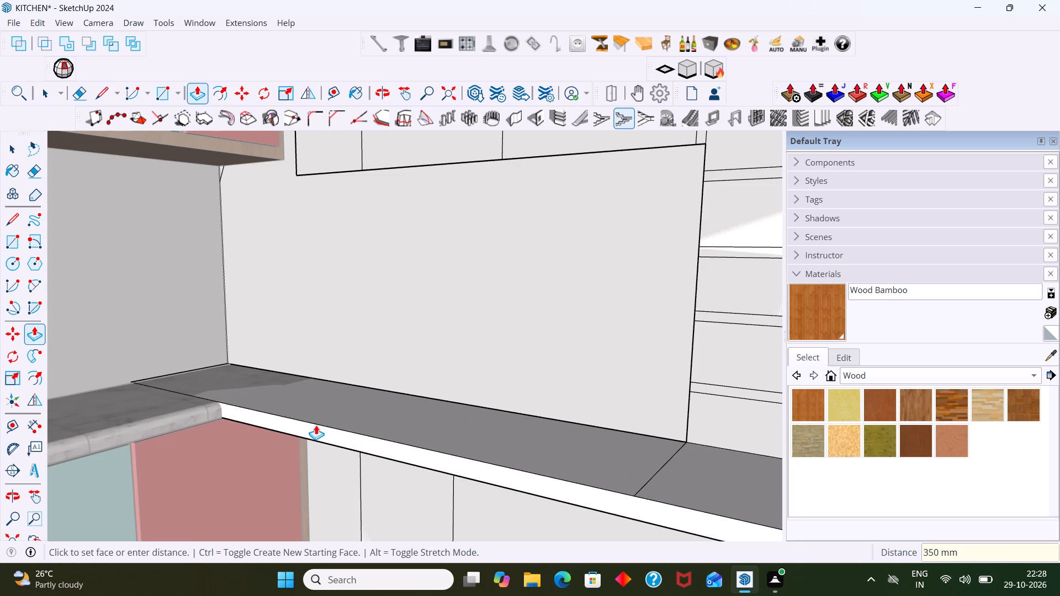
key("space")
Delete the dividing edge across the extruded countertop's top face and close the elevation group.
scroll(306, 427, "down", 8)
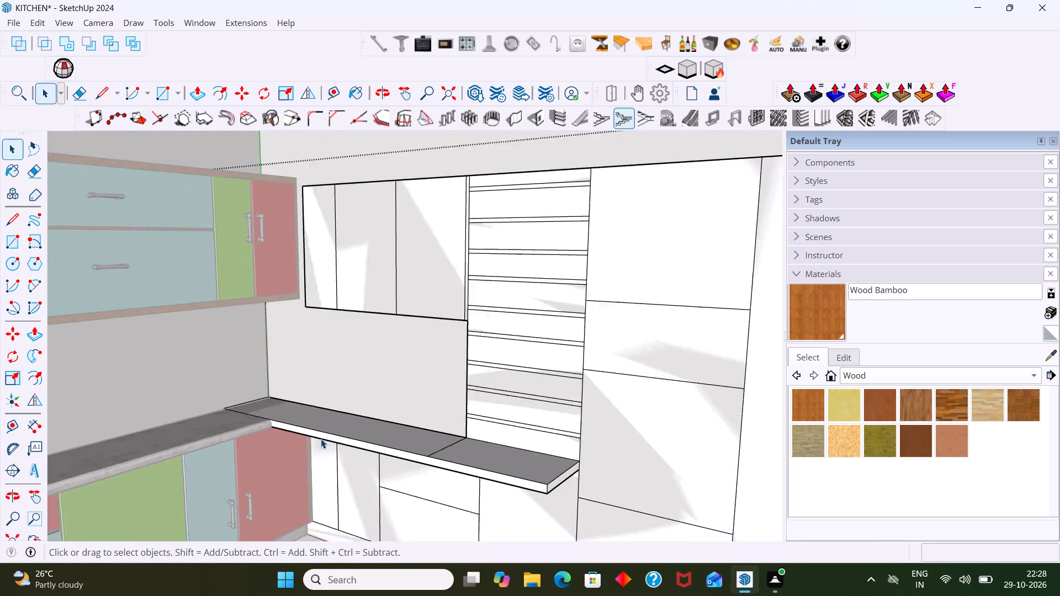
scroll(321, 439, "down", 4)
middle_click_drag(418, 453, 428, 500)
scroll(429, 491, "up", 3)
left_click(433, 486)
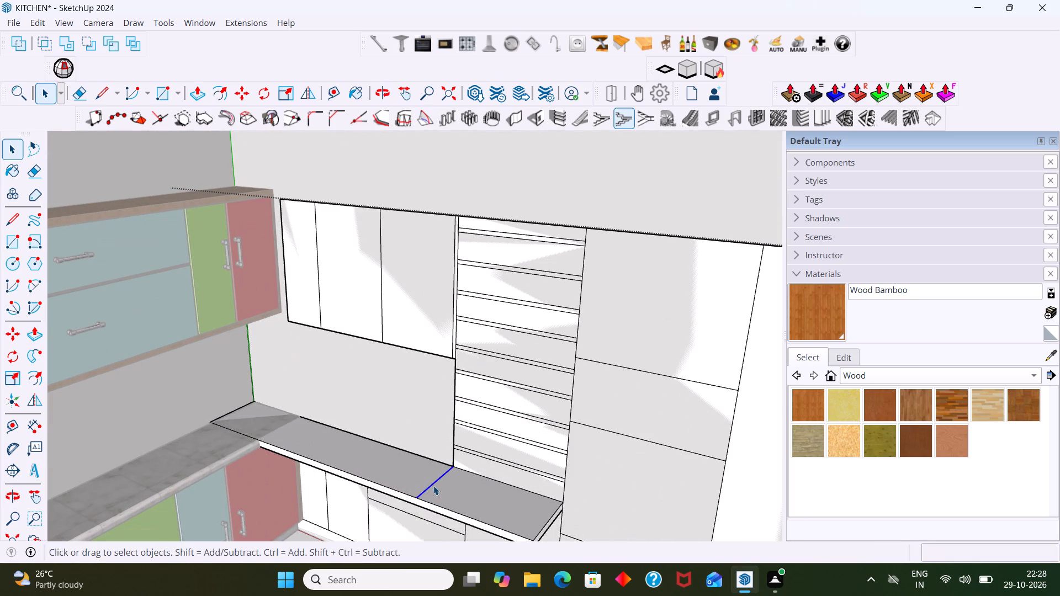
key("BackSpace")
scroll(433, 486, "down", 2)
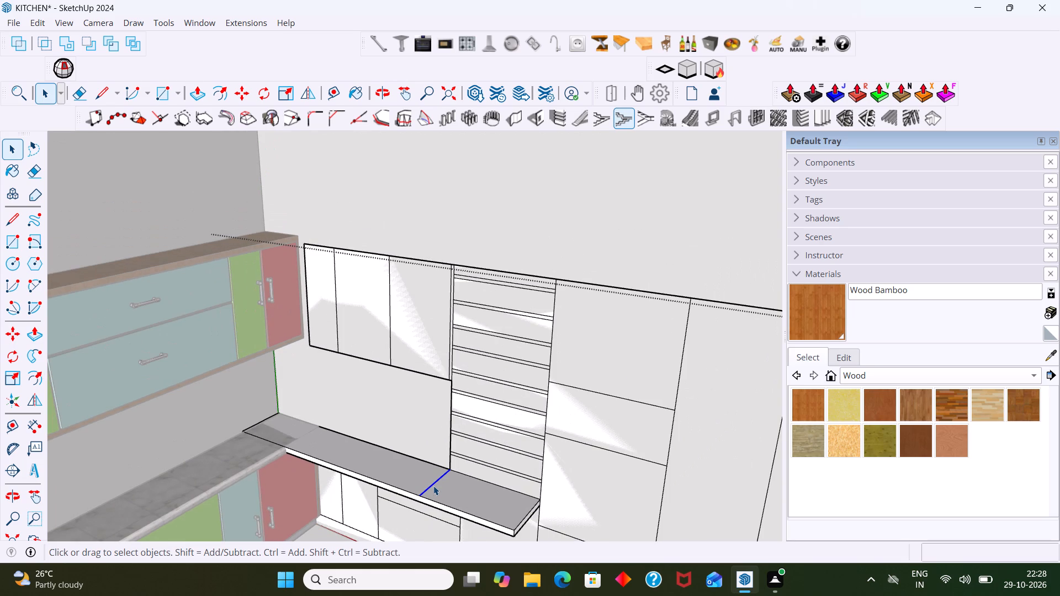
key("Delete")
scroll(434, 486, "down", 3)
middle_click_drag(435, 483, 243, 450, "shift")
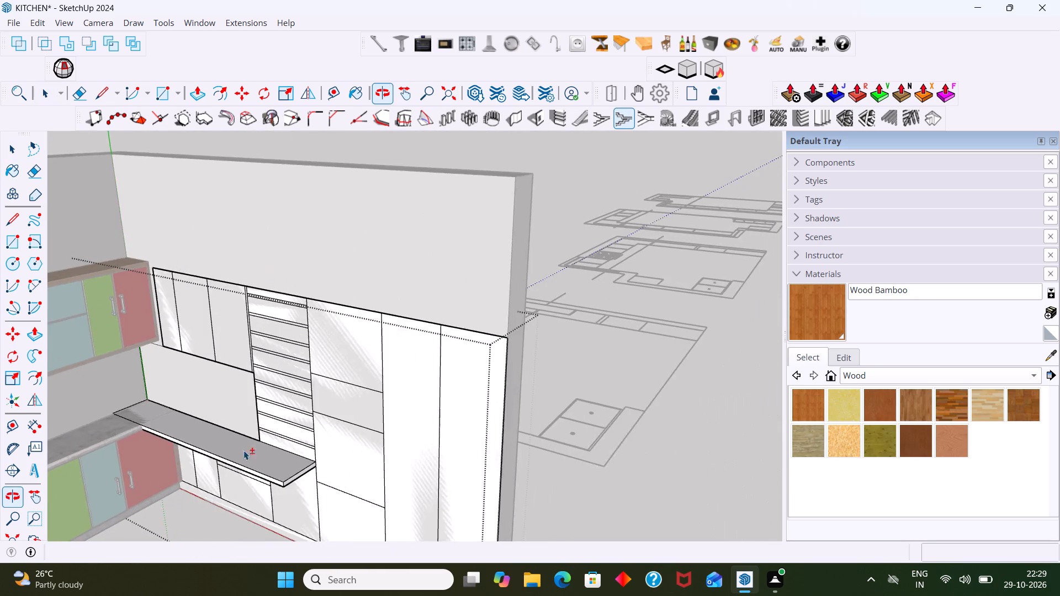
scroll(268, 446, "down", 1)
left_click(580, 498)
Examine where the extruded countertop meets the marble countertop, and inspect its free end near the slatted column.
scroll(517, 468, "down", 2)
middle_click_drag(349, 492, 423, 431)
middle_click_drag(357, 431, 384, 451)
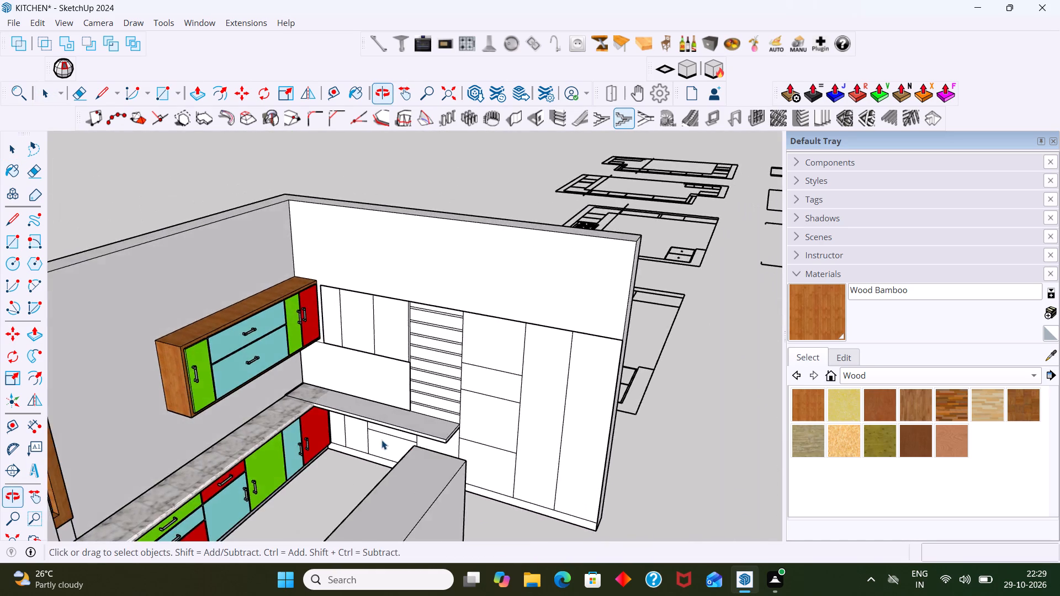
scroll(365, 421, "up", 9)
scroll(299, 403, "up", 5)
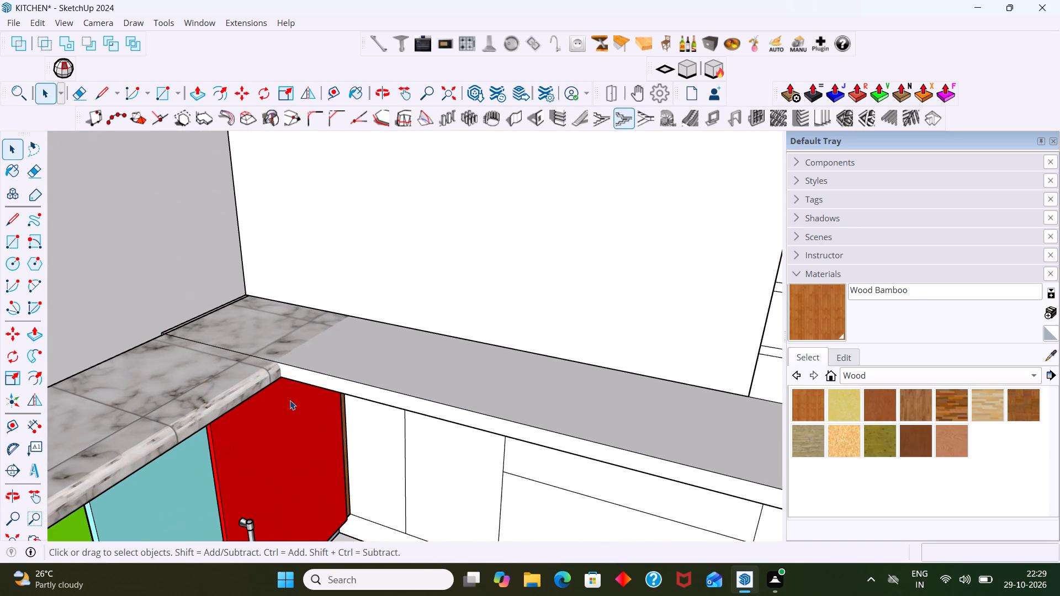
scroll(281, 371, "up", 2)
scroll(284, 370, "down", 2)
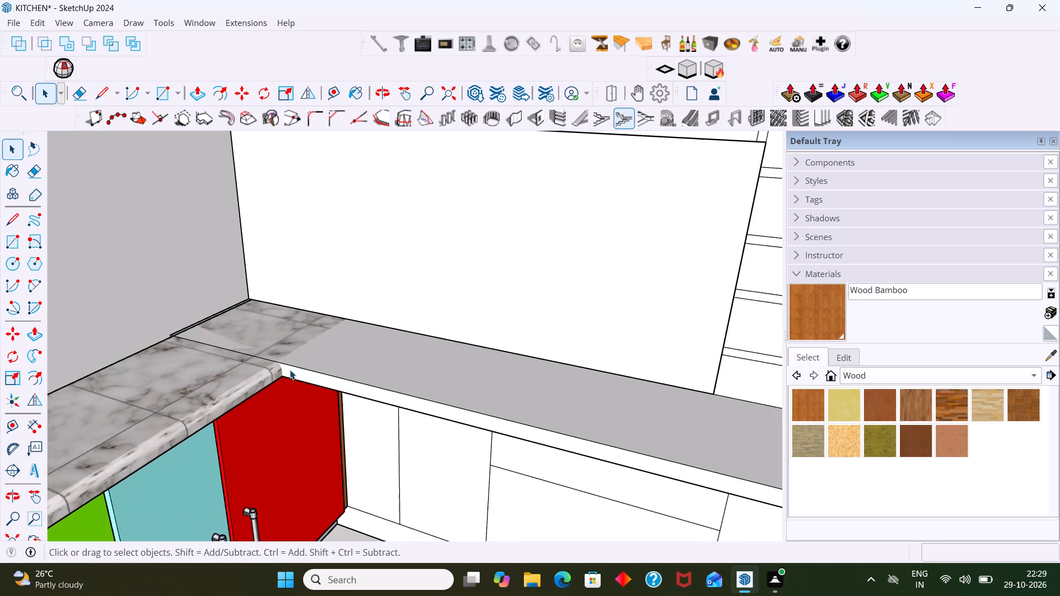
scroll(290, 370, "down", 2)
middle_click_drag(294, 370, 170, 336, "shift")
scroll(212, 331, "down", 1)
middle_click_drag(278, 345, 181, 311, "shift")
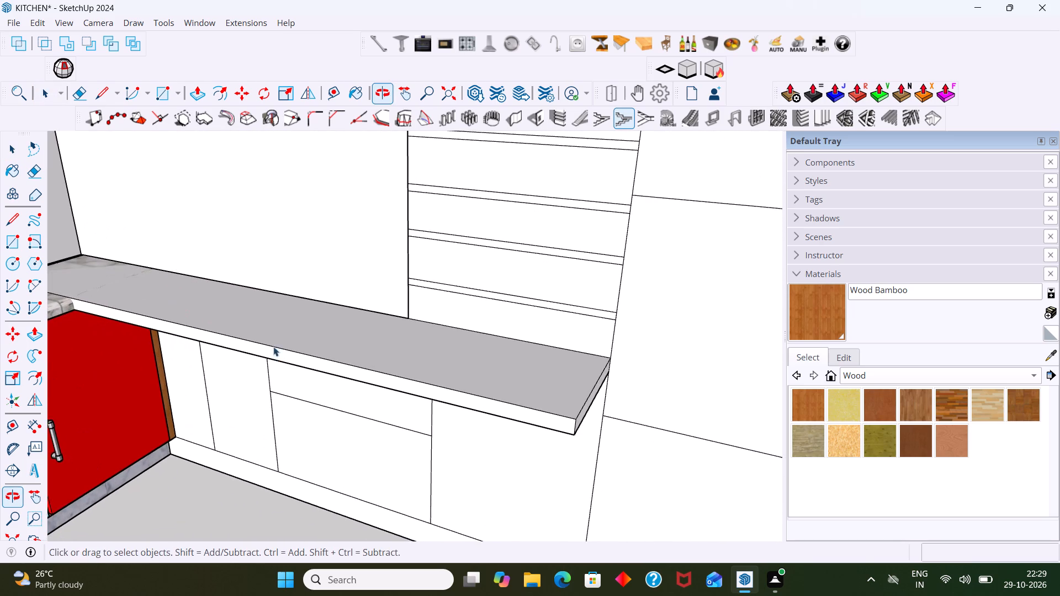
scroll(441, 402, "up", 2)
middle_click_drag(564, 430, 486, 387)
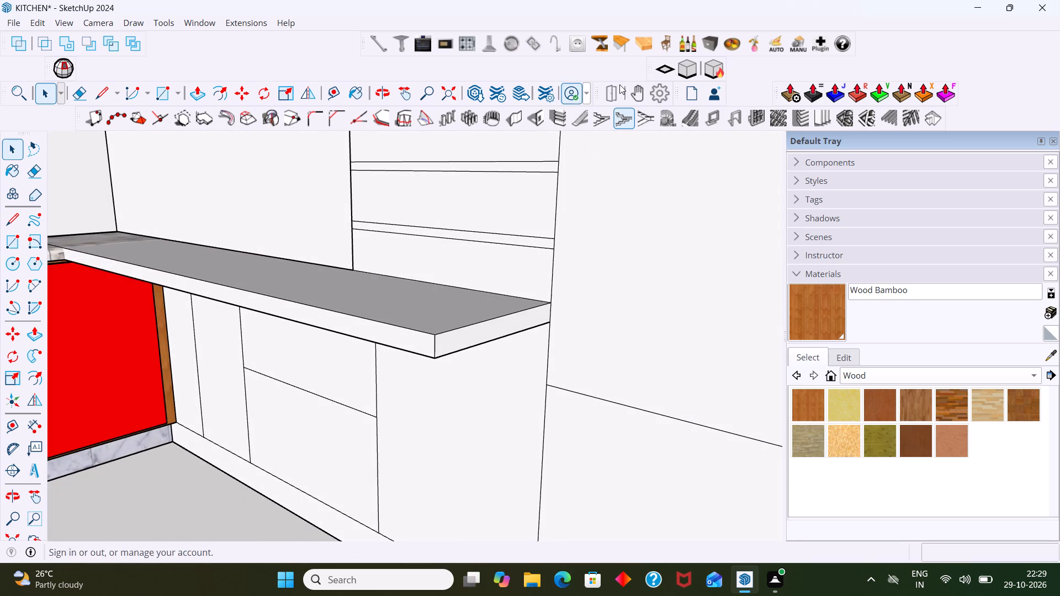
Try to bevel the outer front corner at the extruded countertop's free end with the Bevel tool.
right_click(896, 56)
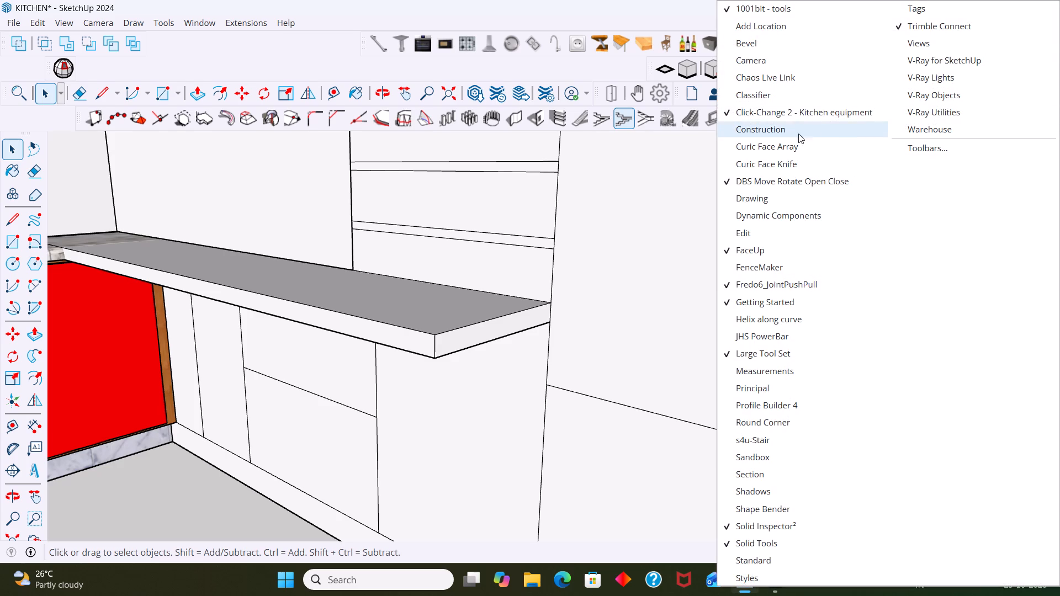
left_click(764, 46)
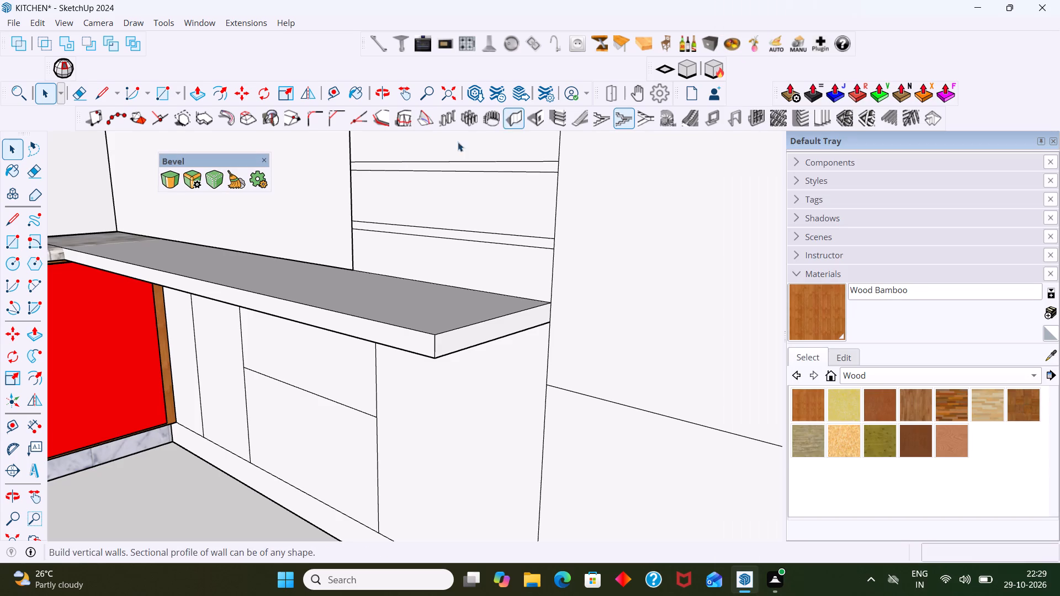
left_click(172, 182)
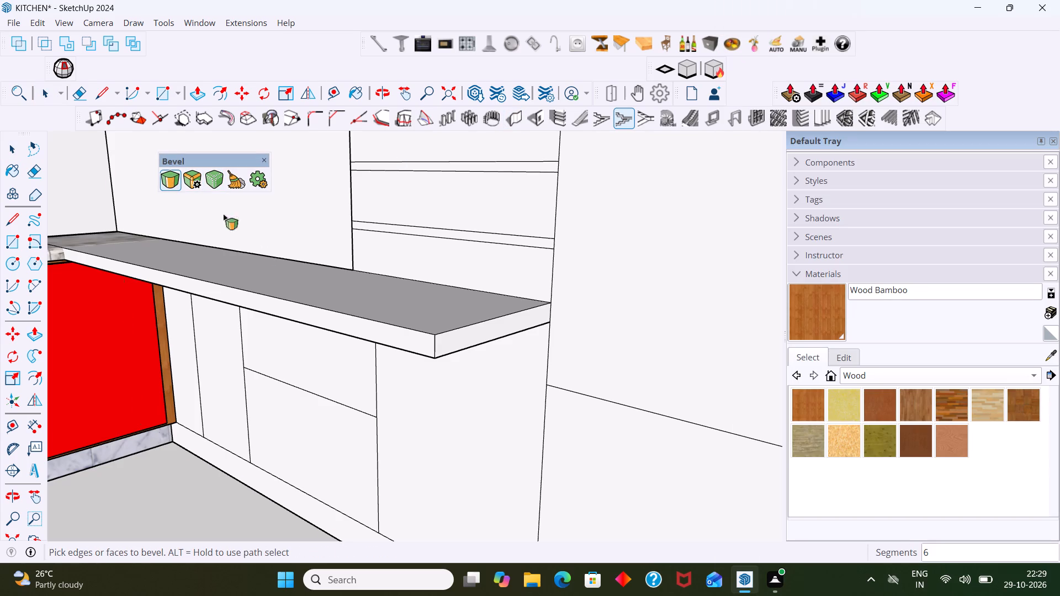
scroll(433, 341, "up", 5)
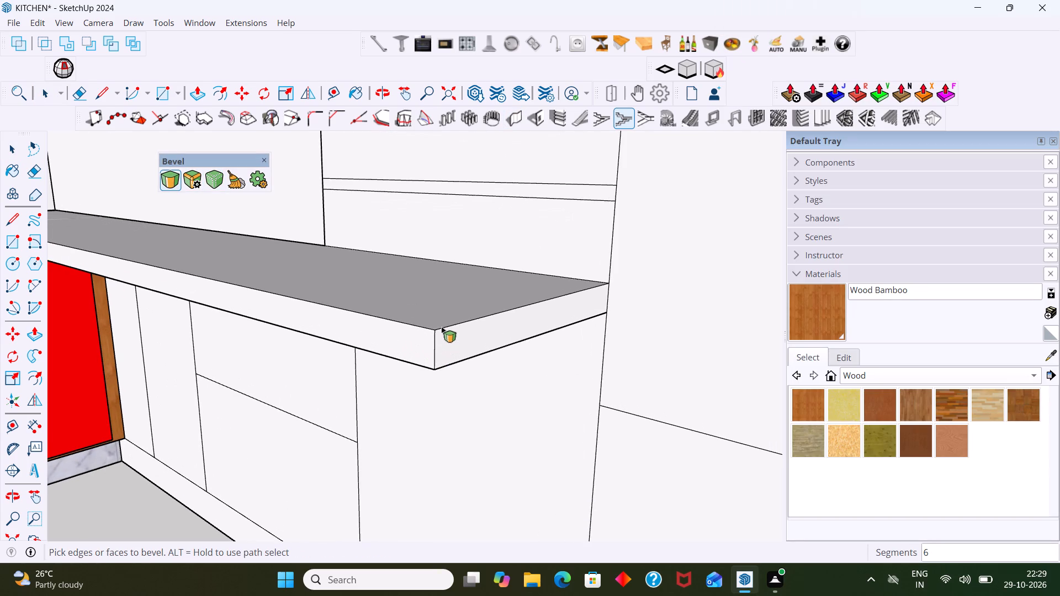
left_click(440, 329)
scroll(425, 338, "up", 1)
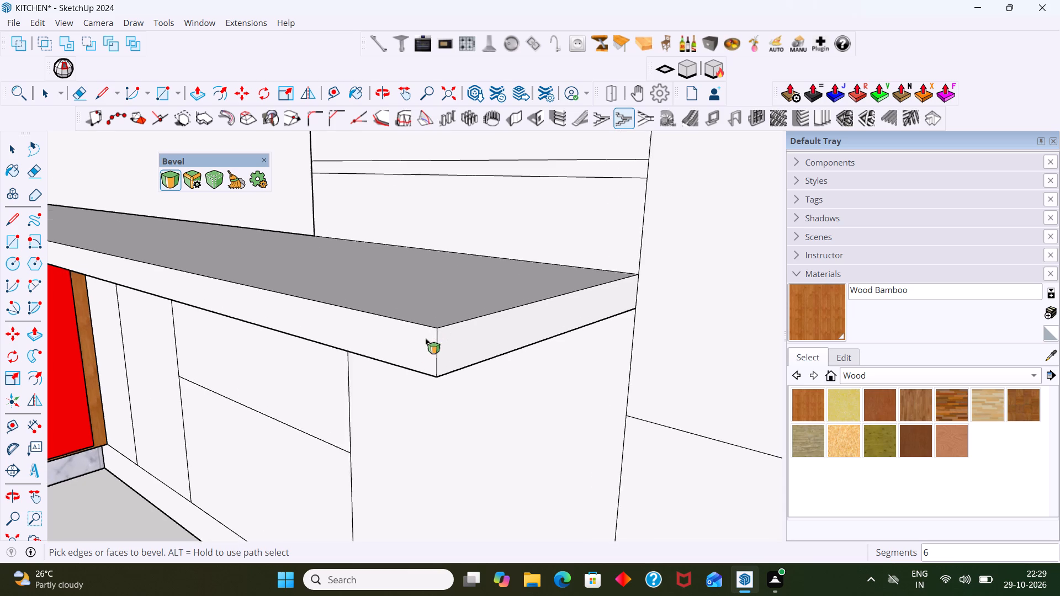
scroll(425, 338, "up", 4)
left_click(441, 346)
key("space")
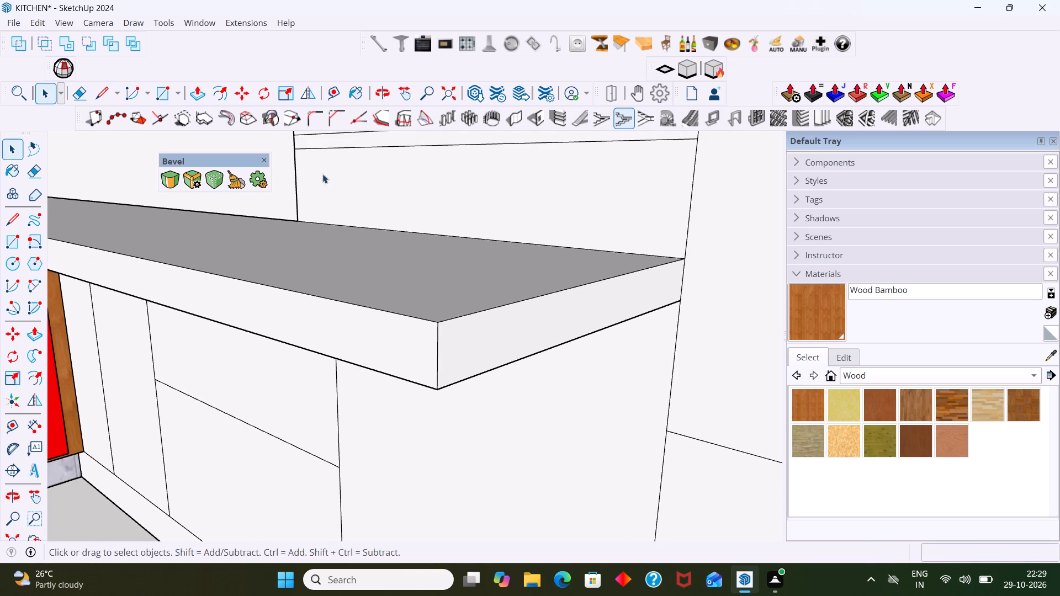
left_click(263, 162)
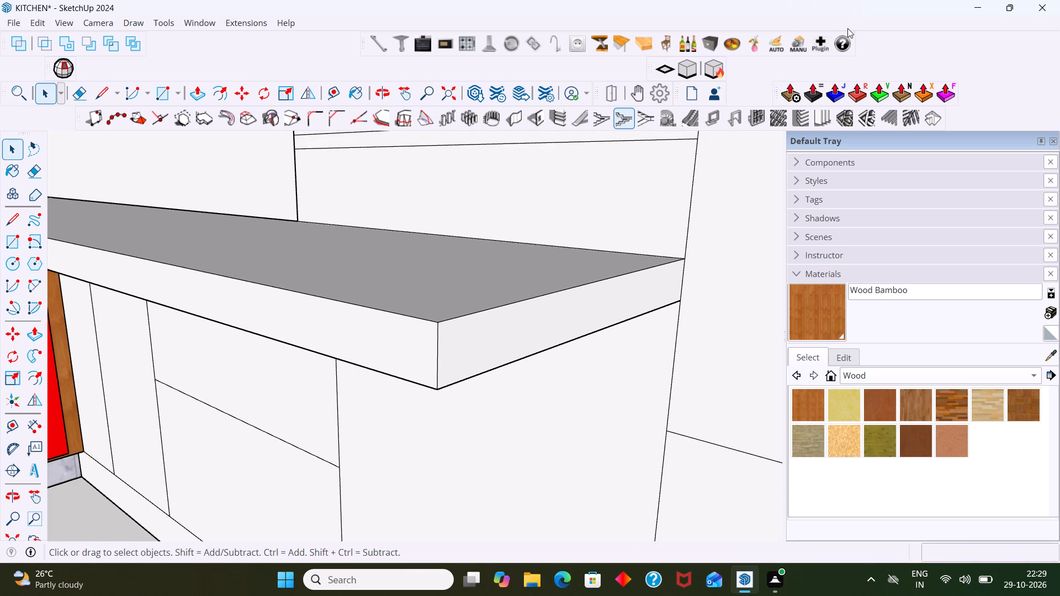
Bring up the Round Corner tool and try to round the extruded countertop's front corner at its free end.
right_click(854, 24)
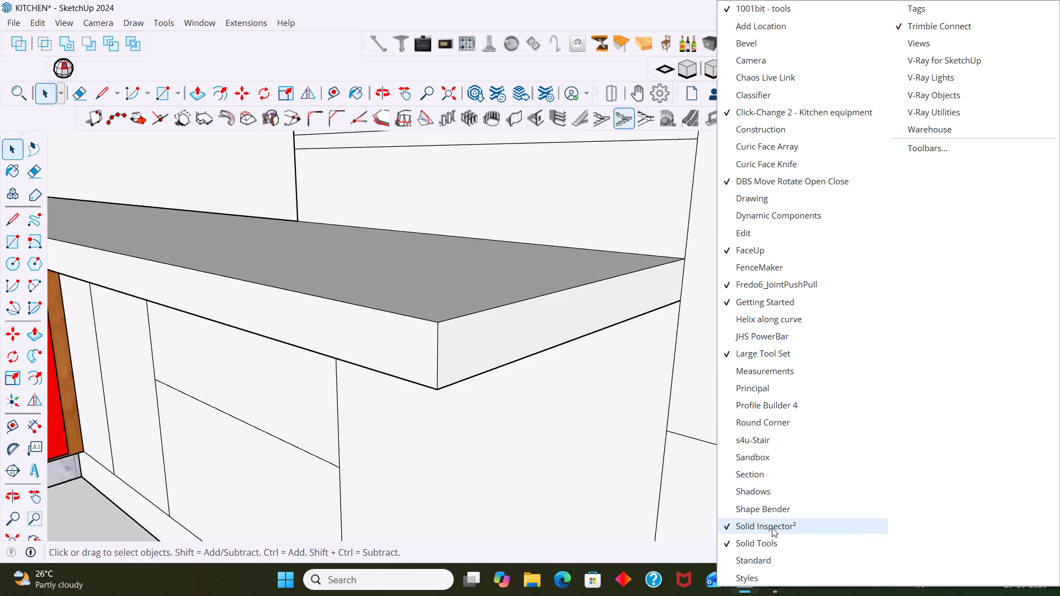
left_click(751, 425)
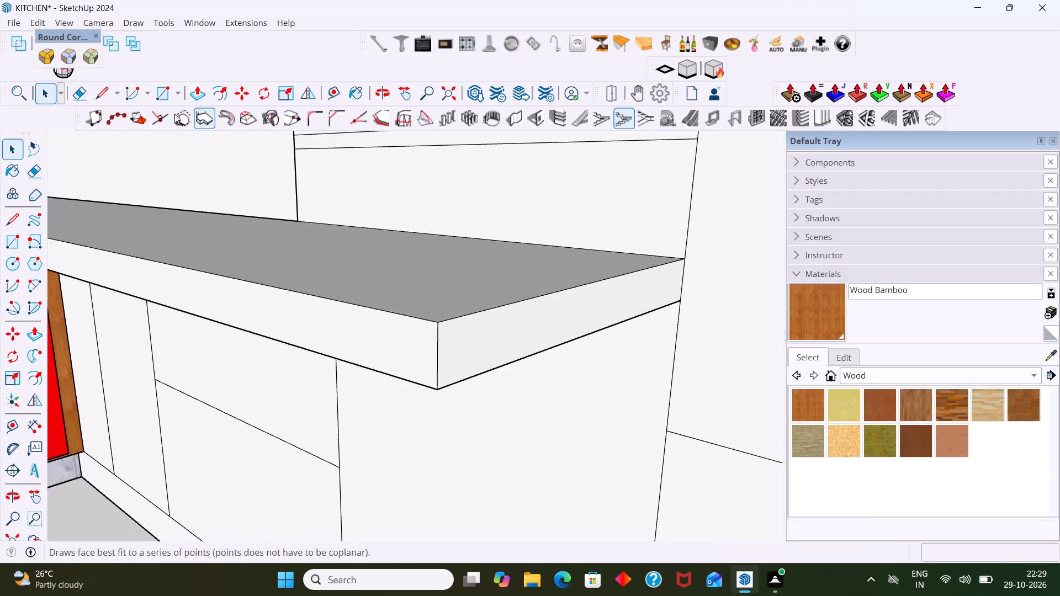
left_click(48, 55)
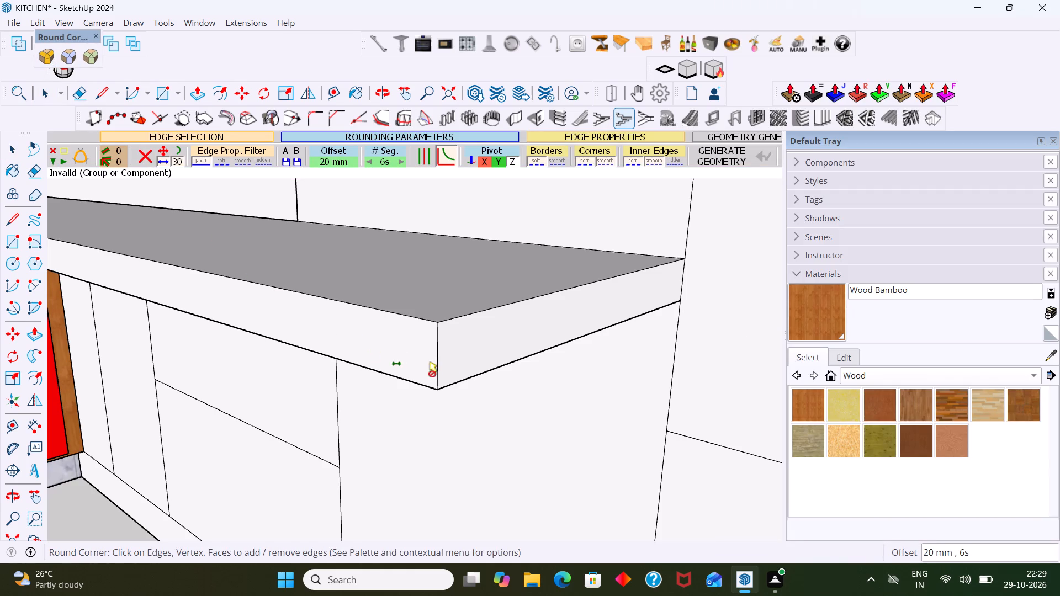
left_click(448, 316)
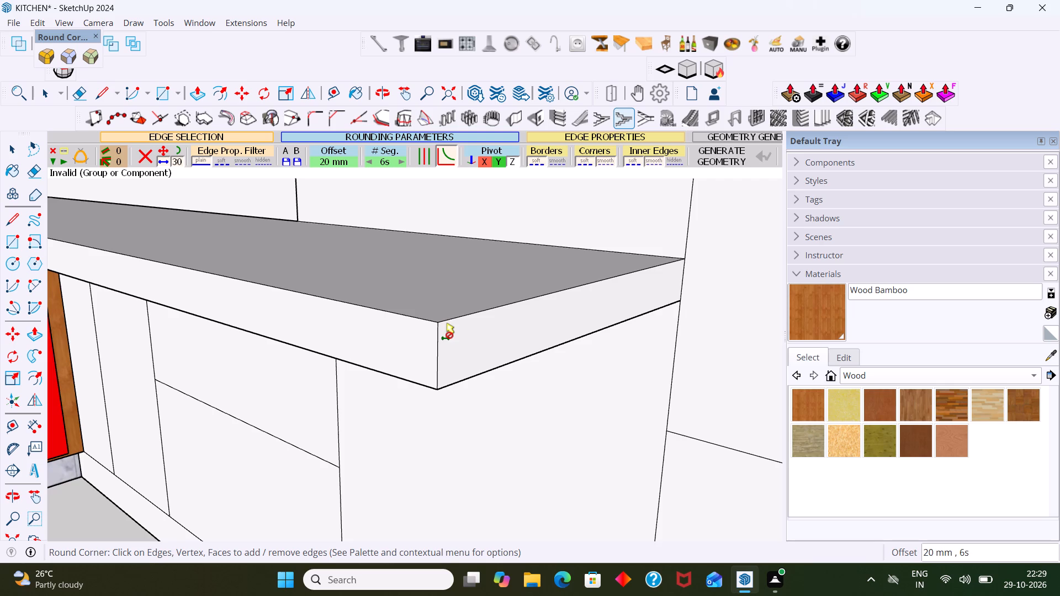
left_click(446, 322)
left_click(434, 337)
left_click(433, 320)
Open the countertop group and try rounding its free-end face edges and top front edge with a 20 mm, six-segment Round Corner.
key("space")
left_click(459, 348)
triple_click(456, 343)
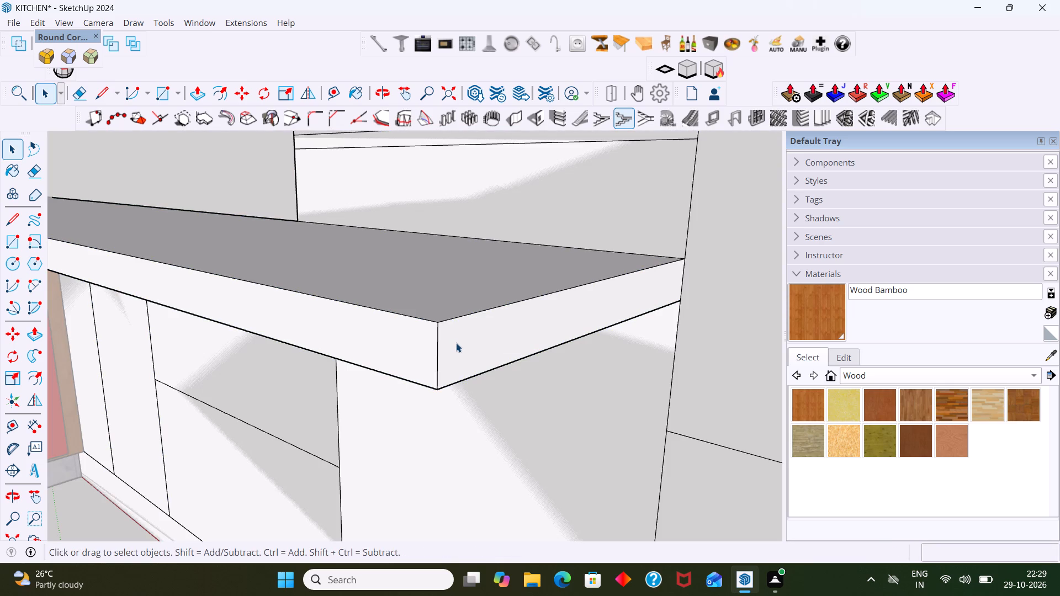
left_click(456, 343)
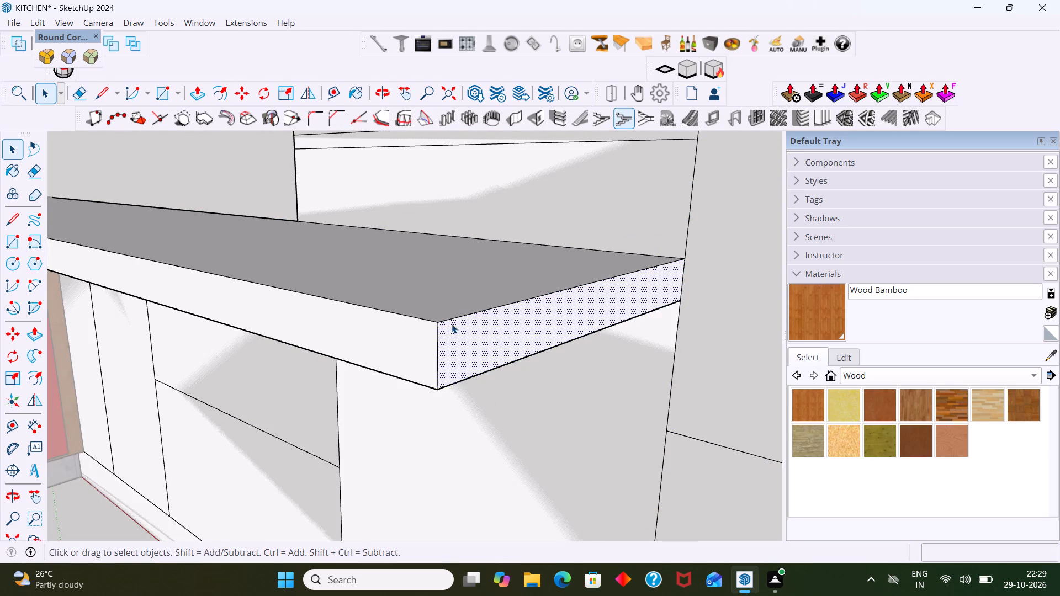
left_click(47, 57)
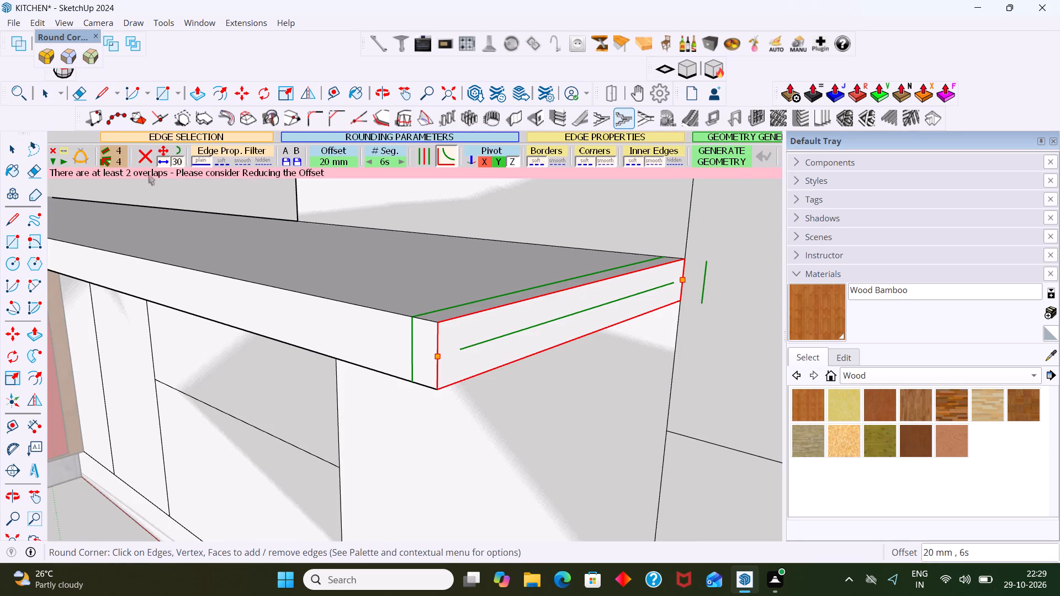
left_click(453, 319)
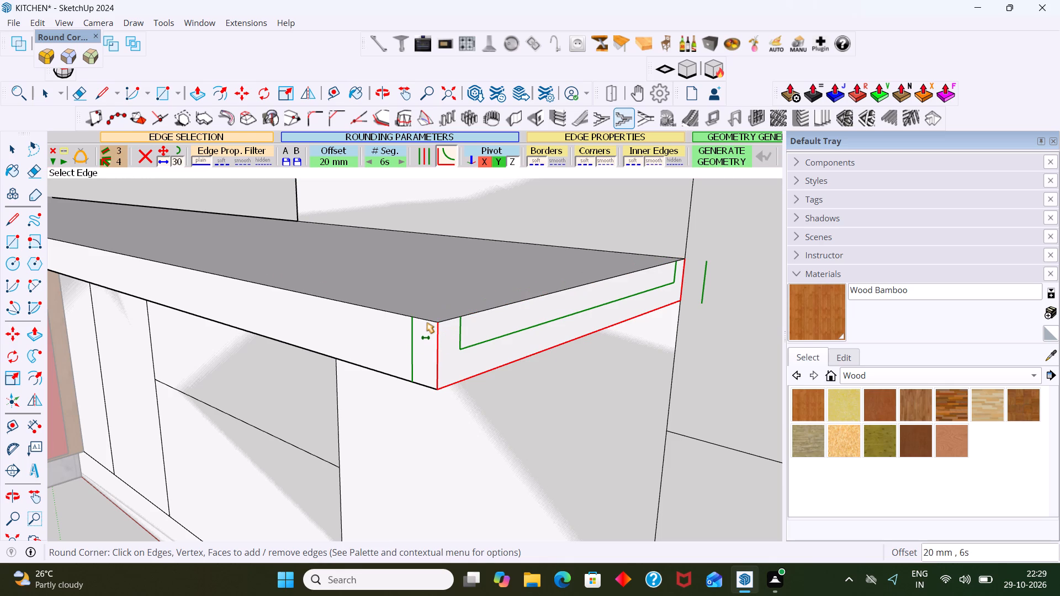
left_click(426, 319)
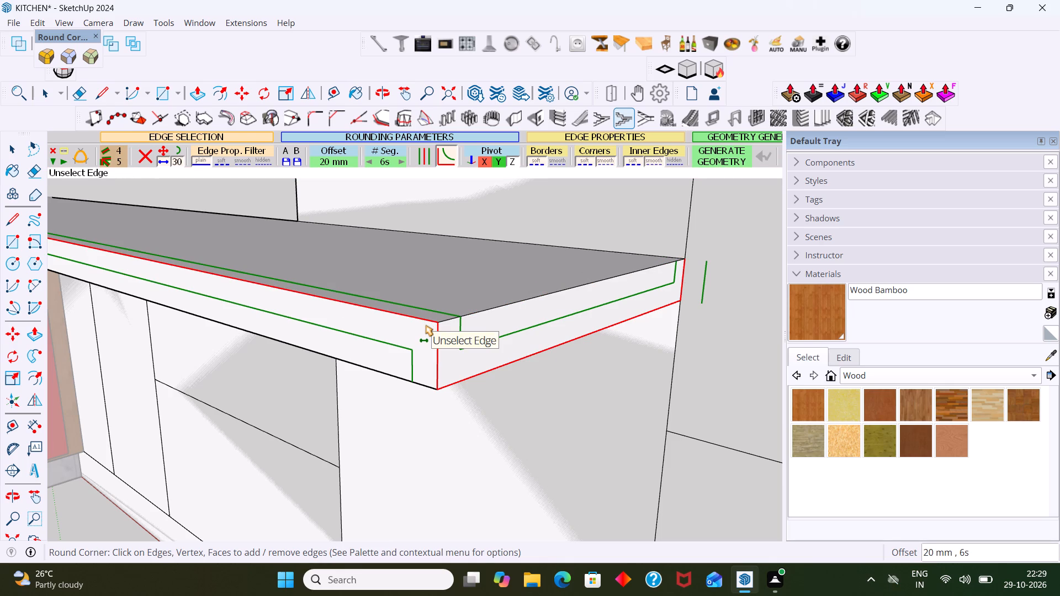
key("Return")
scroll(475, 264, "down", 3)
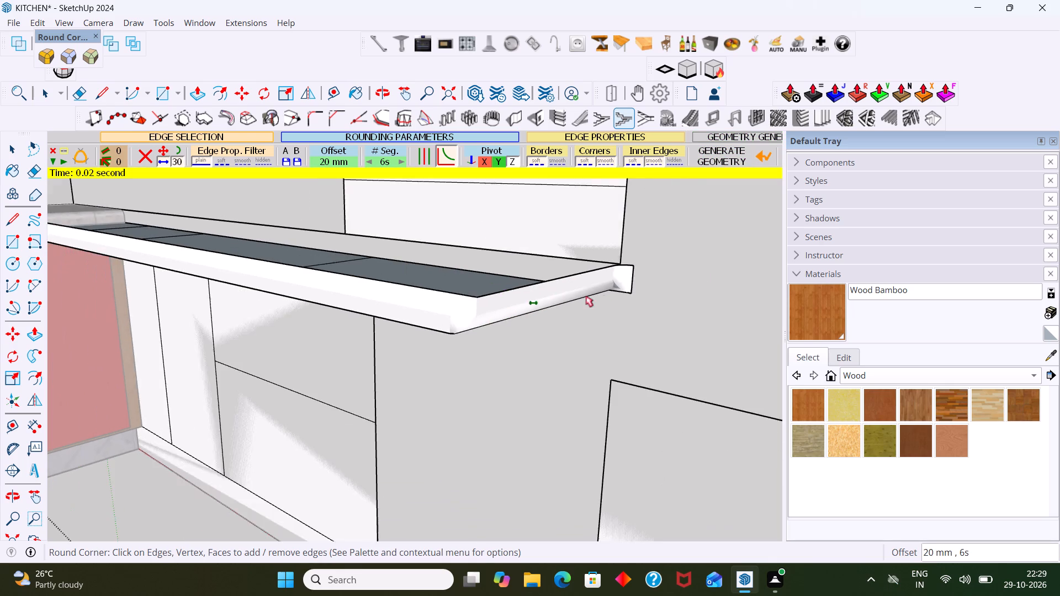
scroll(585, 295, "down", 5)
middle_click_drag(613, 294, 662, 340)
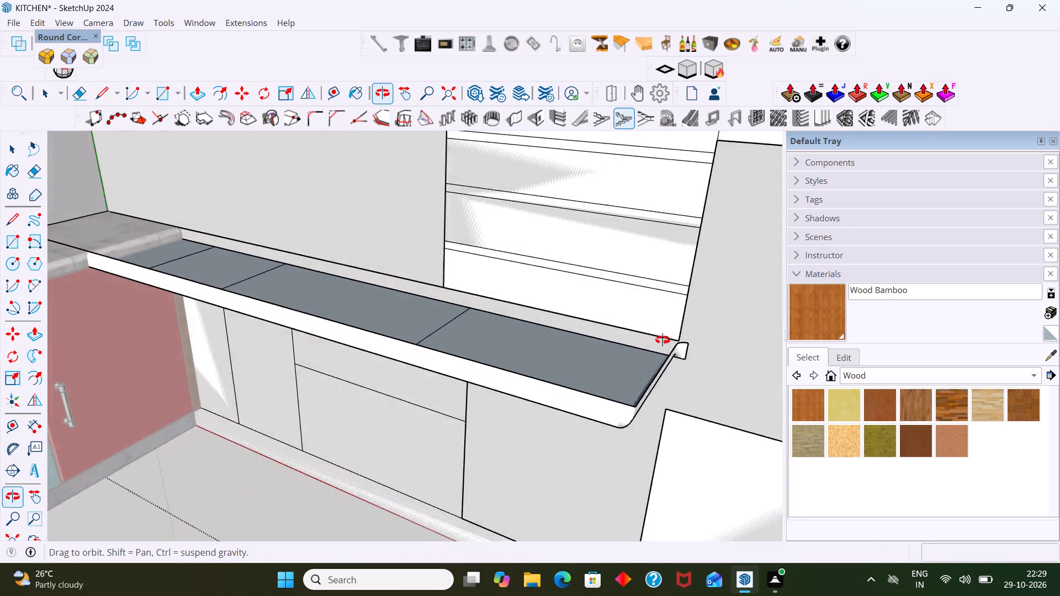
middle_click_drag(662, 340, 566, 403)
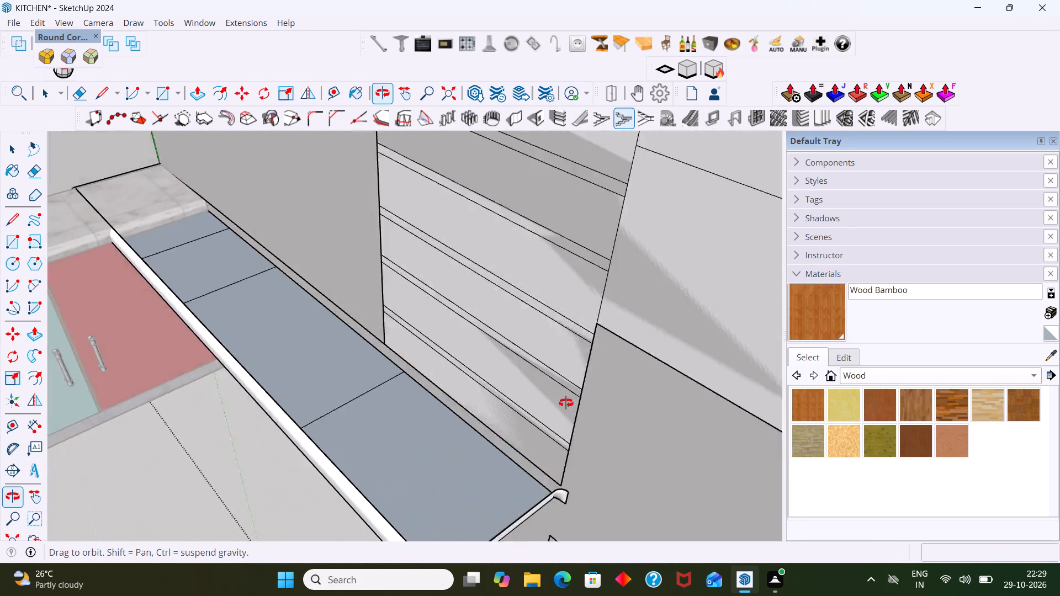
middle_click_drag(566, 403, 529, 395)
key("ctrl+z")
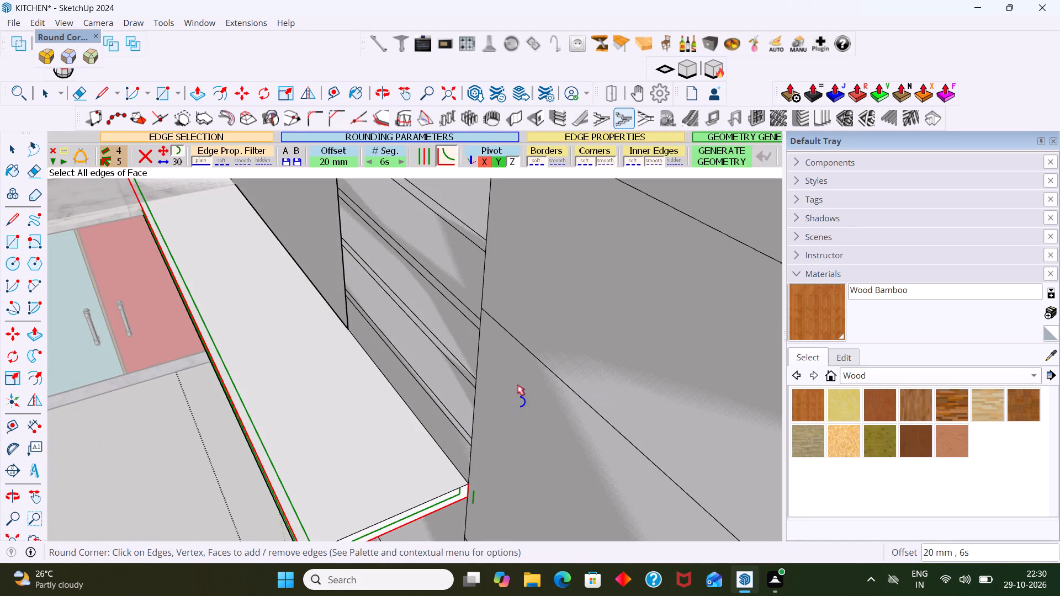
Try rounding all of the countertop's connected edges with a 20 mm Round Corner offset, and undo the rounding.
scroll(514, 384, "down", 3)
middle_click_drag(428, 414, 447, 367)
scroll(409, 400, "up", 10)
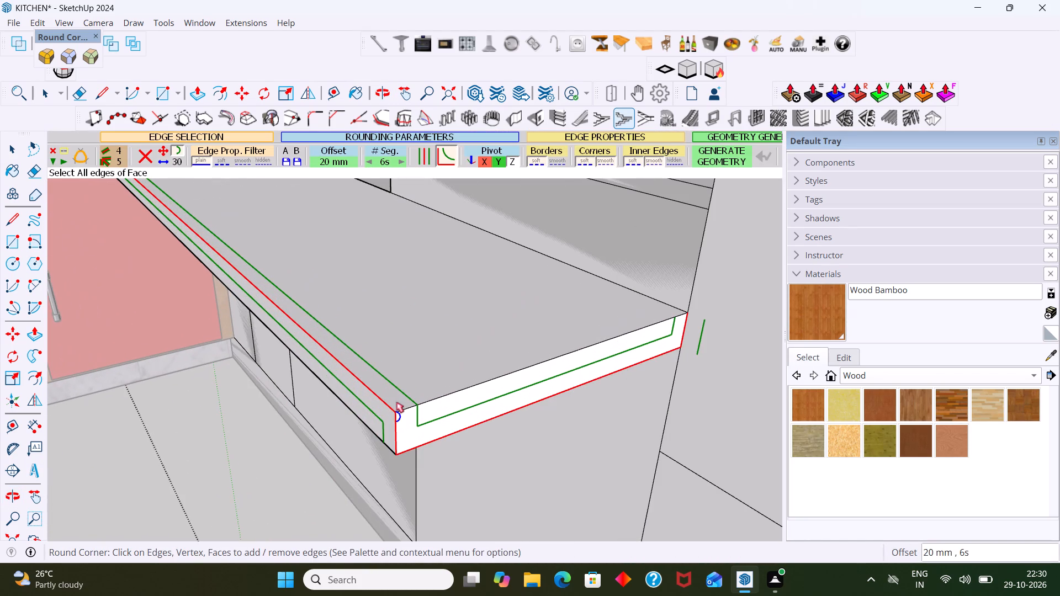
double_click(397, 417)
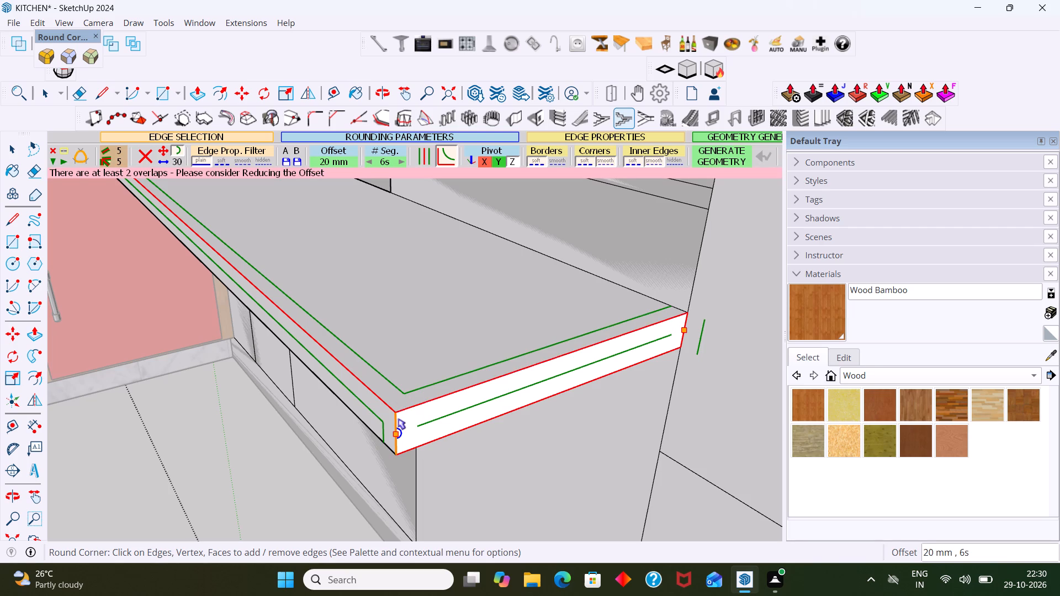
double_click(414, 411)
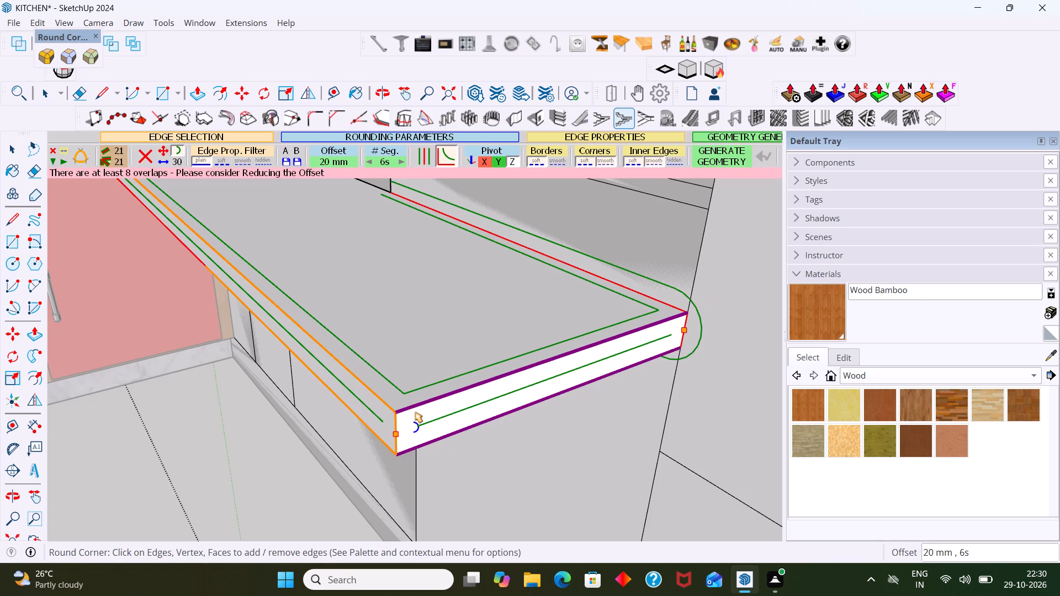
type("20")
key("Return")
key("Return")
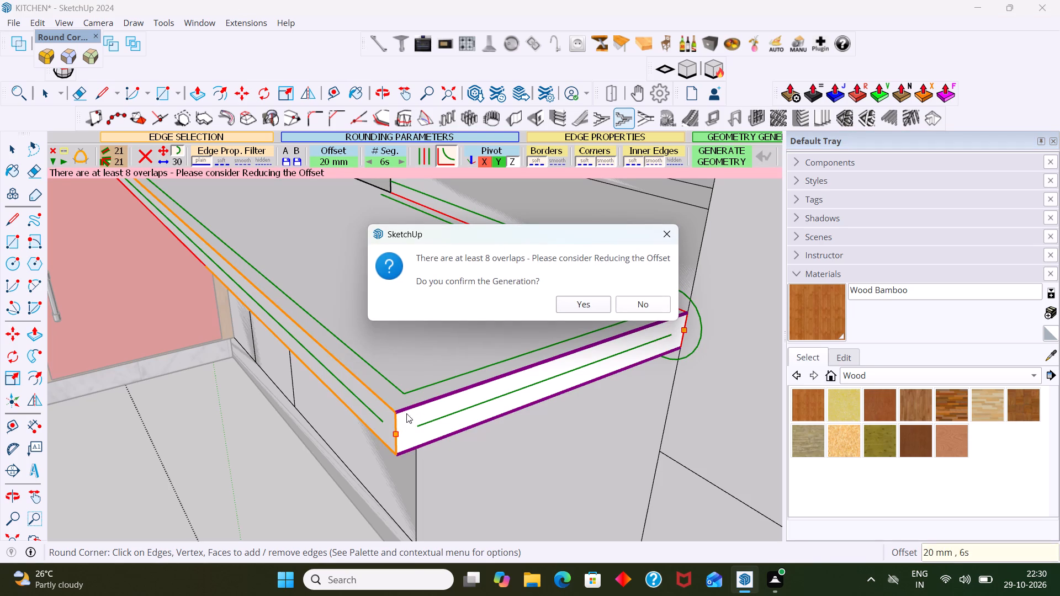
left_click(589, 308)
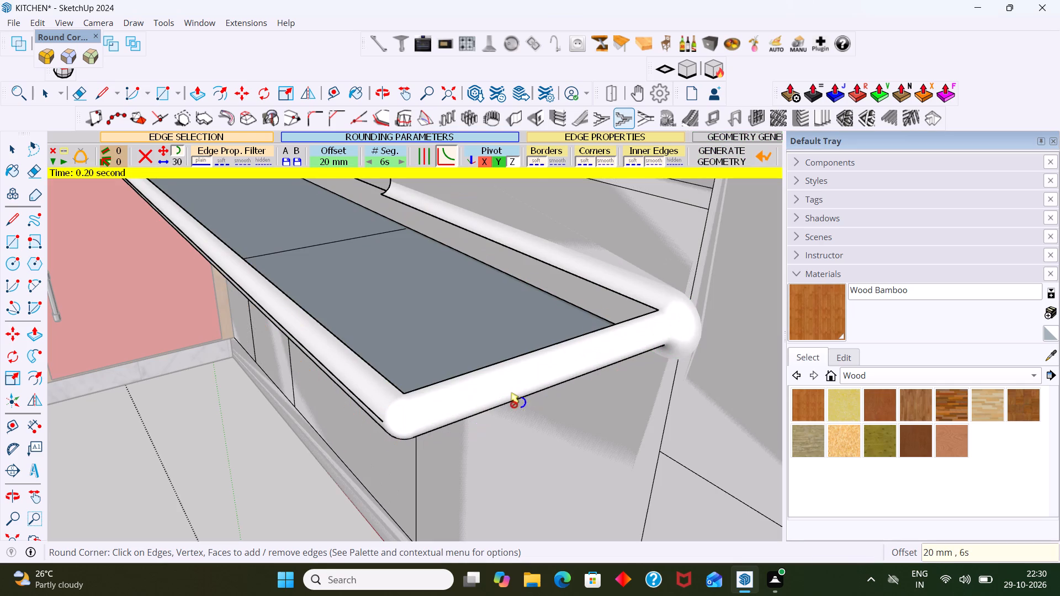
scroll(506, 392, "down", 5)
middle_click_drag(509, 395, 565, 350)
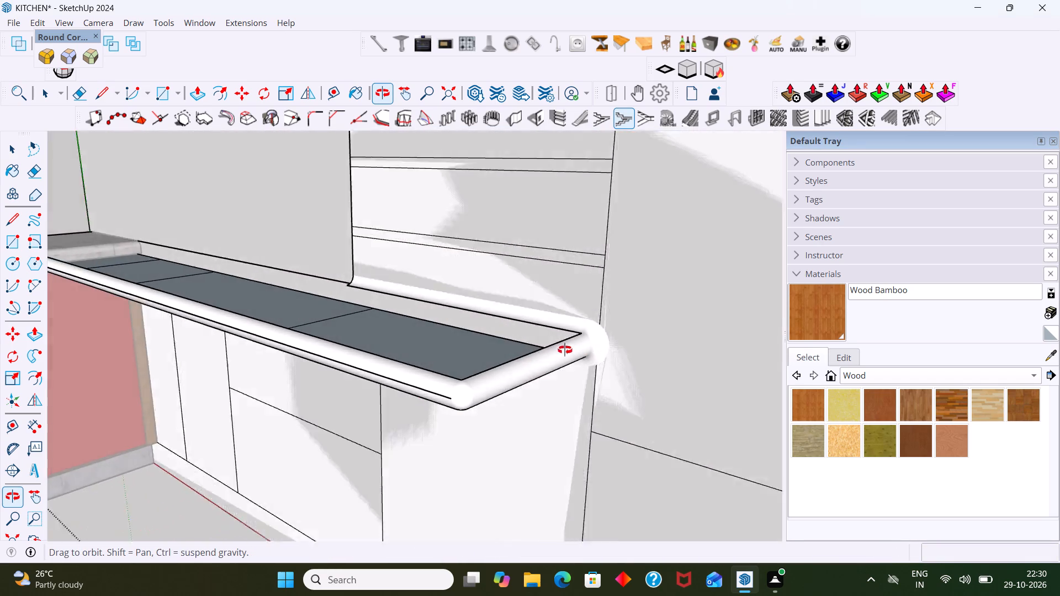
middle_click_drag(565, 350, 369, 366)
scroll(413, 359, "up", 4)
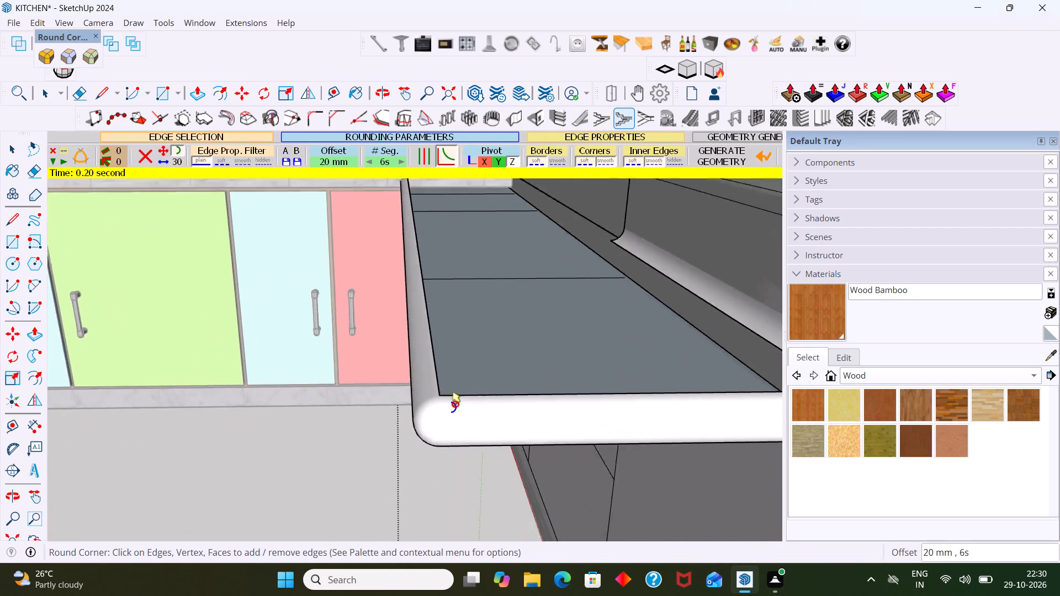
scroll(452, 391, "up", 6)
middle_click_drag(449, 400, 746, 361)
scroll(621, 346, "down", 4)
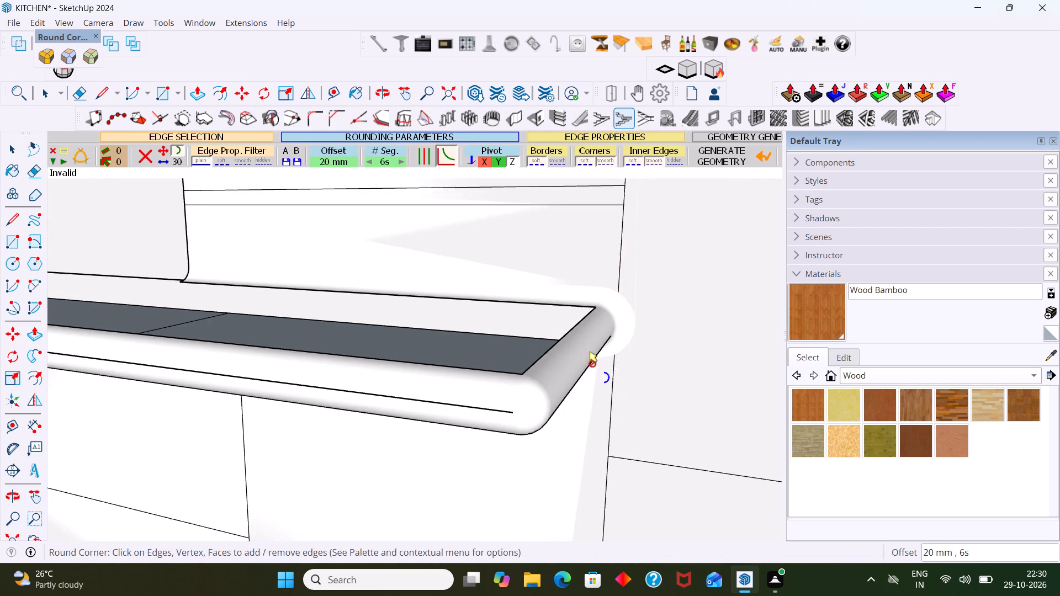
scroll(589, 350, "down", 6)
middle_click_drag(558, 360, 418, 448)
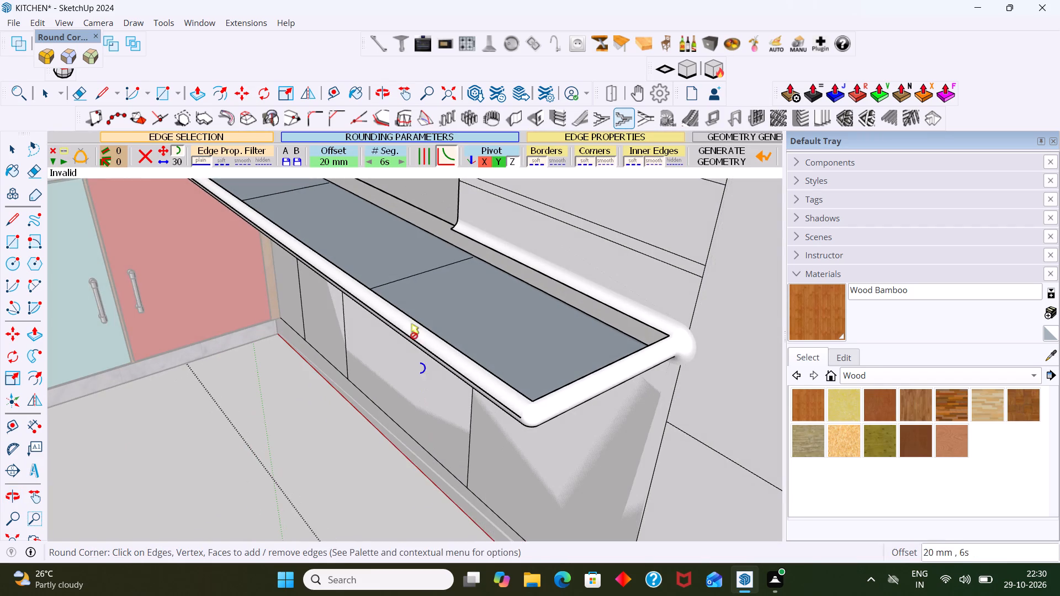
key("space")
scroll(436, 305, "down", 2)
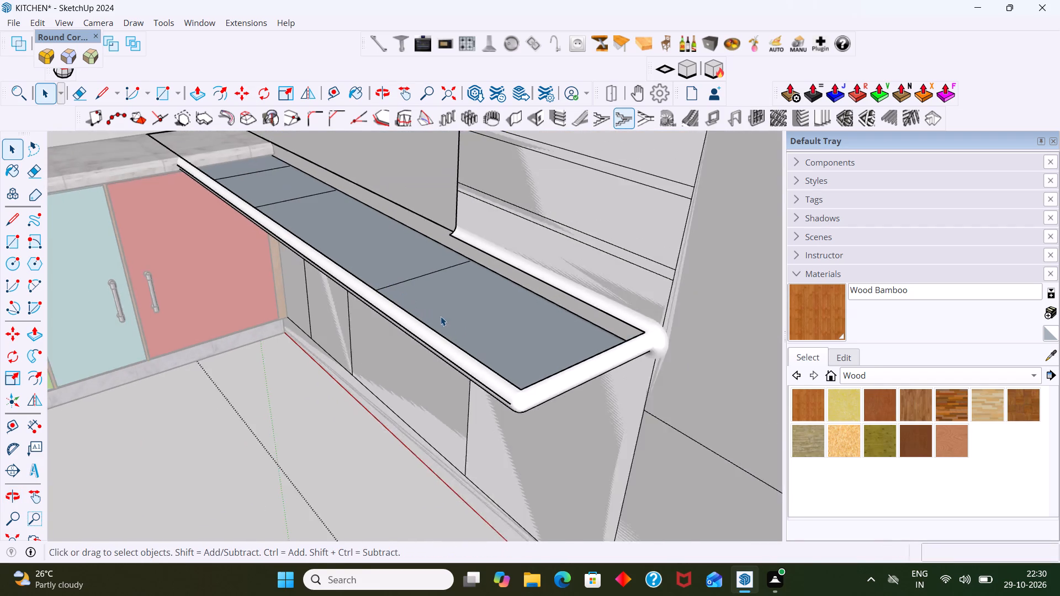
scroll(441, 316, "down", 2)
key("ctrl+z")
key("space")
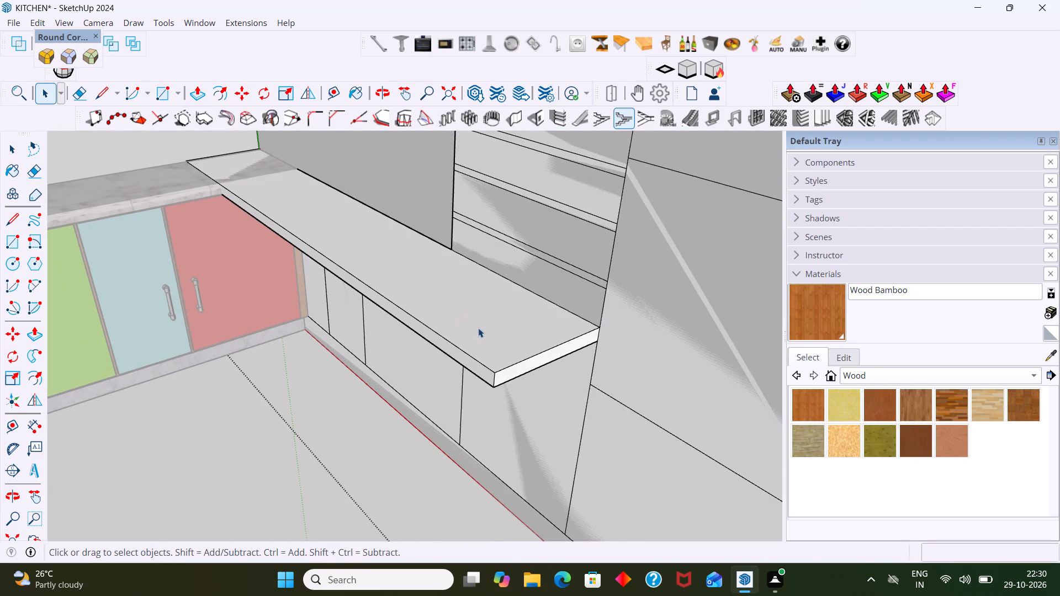
Draw a two-point arc bulging about 27 mm over the vertical edge at the countertop's outer front corner, forming a rounded profile.
scroll(532, 339, "down", 17)
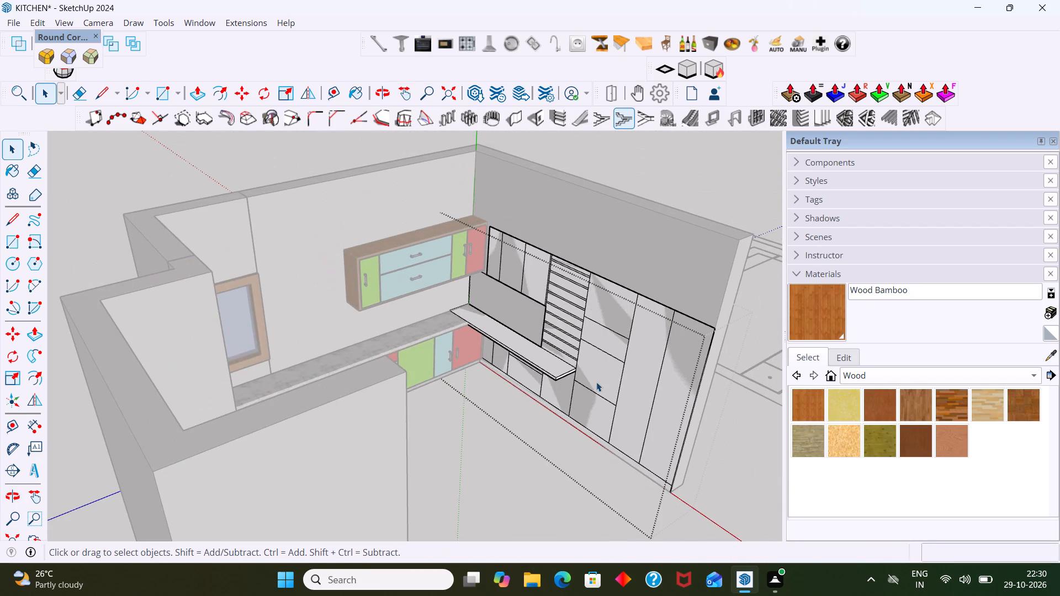
scroll(500, 348, "up", 9)
scroll(485, 349, "down", 2)
scroll(439, 336, "up", 2)
middle_click_drag(438, 329, 279, 319, "shift")
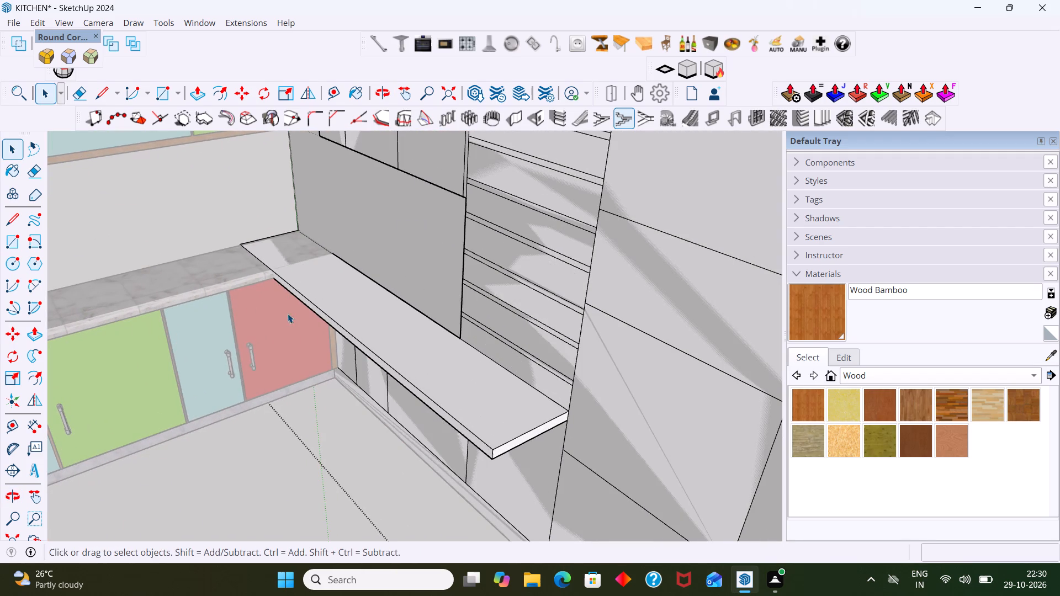
scroll(293, 284, "down", 3)
middle_click_drag(316, 302, 401, 292)
scroll(340, 285, "up", 2)
scroll(596, 397, "up", 6)
middle_click_drag(617, 391, 617, 390)
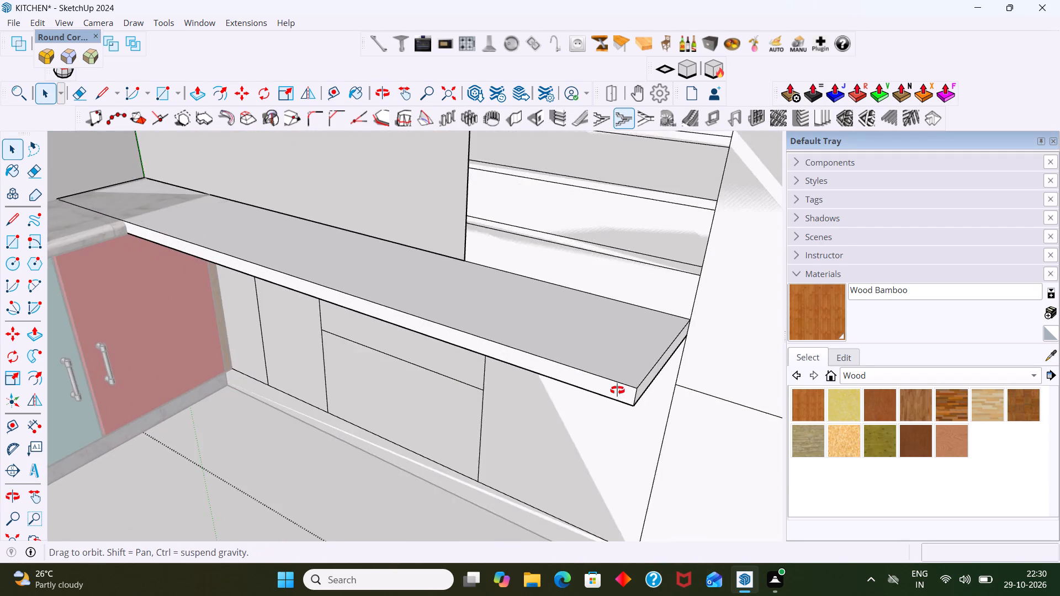
middle_click_drag(617, 390, 561, 350)
scroll(537, 330, "up", 4)
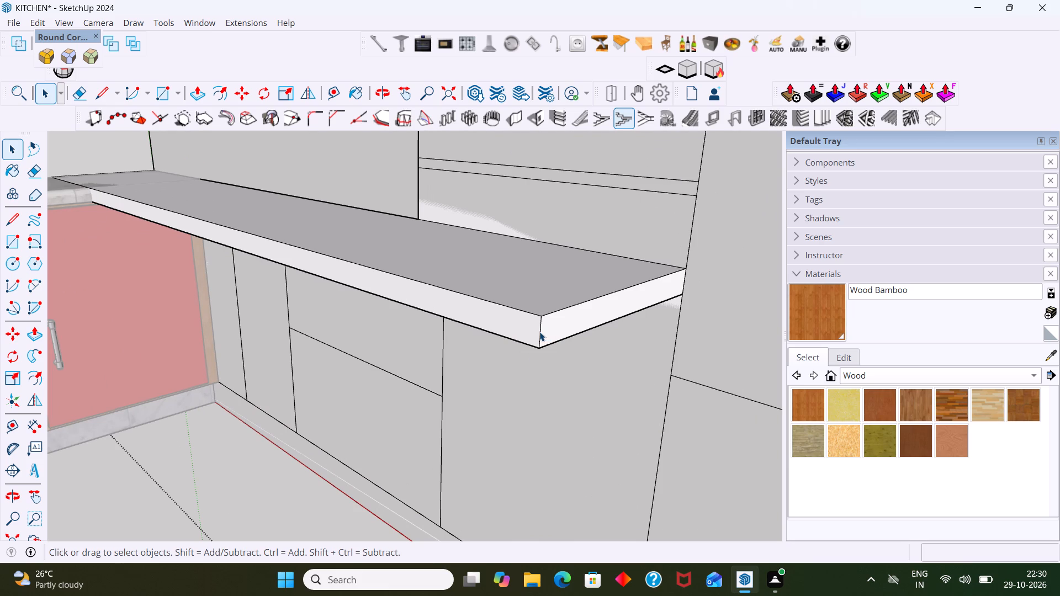
key("a")
left_click(543, 318)
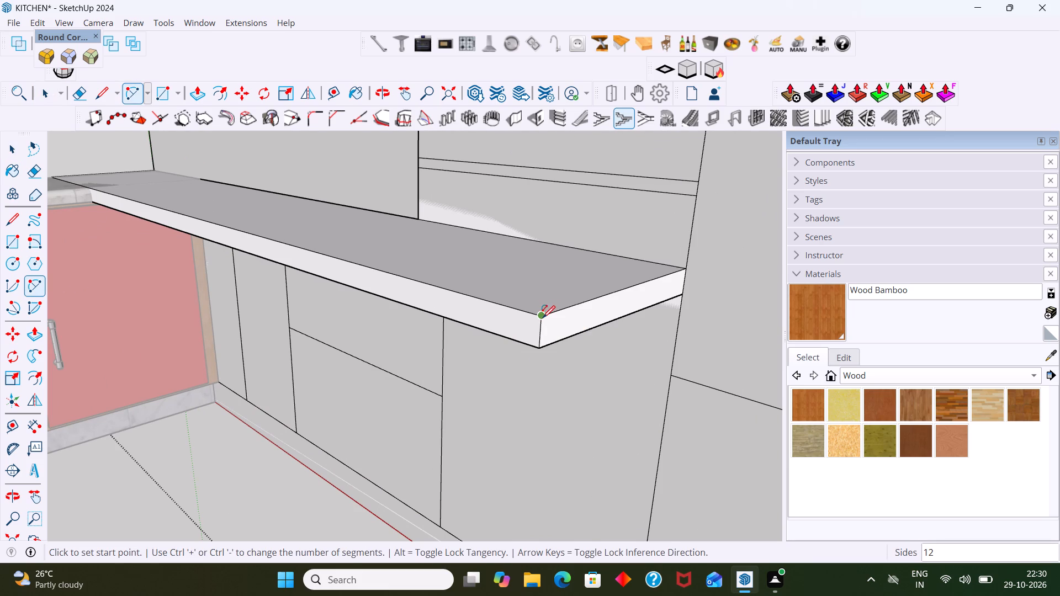
left_click(538, 349)
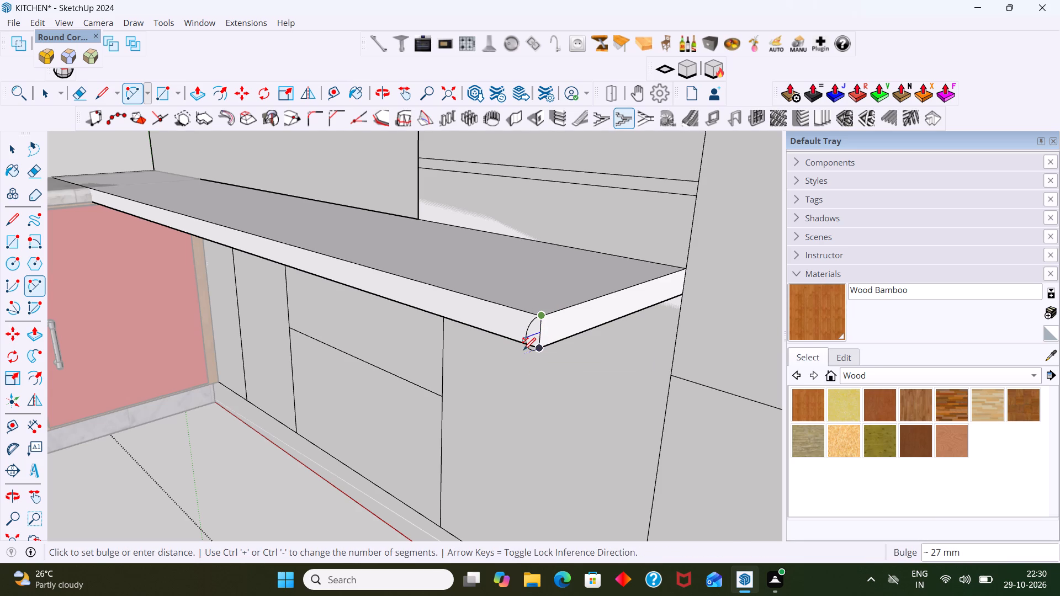
left_click(523, 350)
key("space")
Fix the arc's bulge at about 27 mm to close the rounded profile on the countertop's outer front corner.
left_click(531, 338)
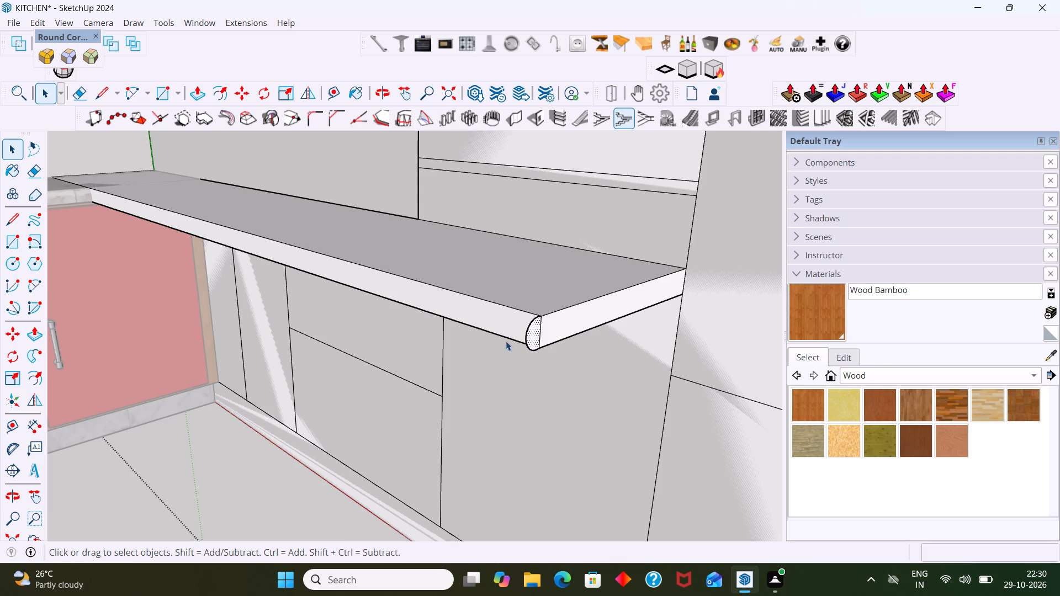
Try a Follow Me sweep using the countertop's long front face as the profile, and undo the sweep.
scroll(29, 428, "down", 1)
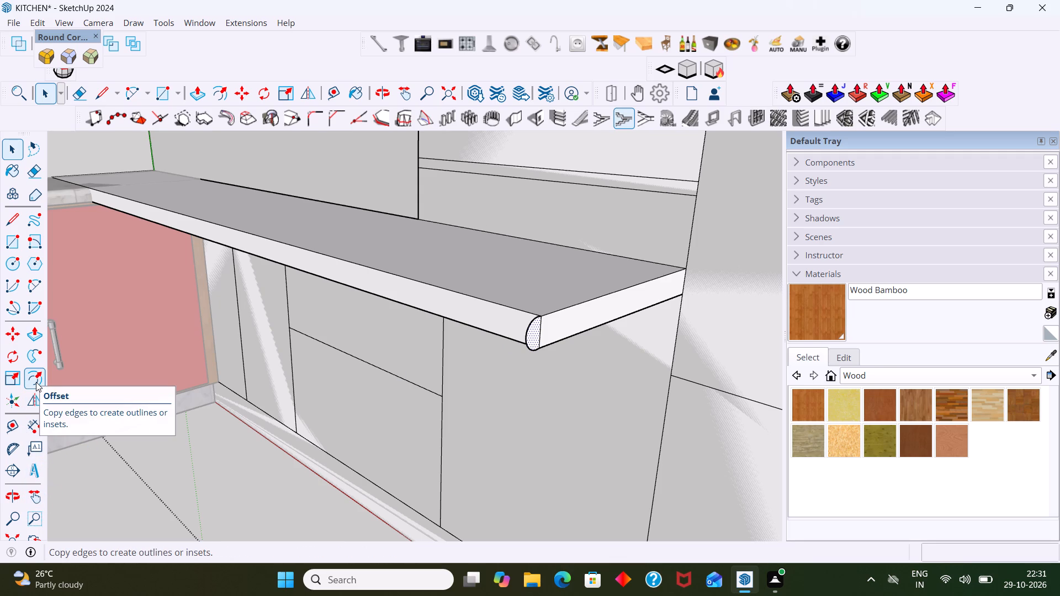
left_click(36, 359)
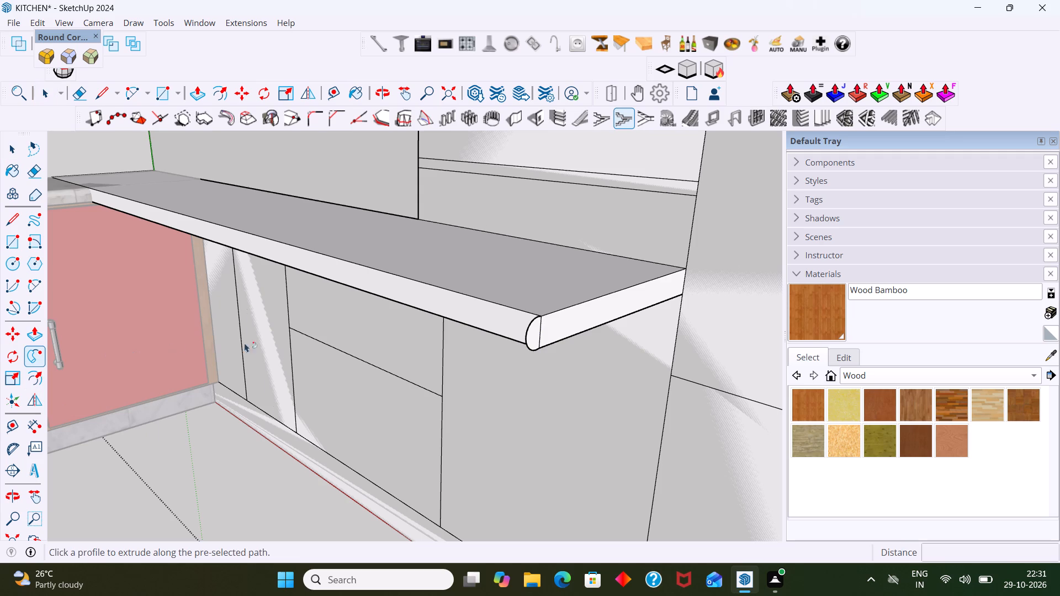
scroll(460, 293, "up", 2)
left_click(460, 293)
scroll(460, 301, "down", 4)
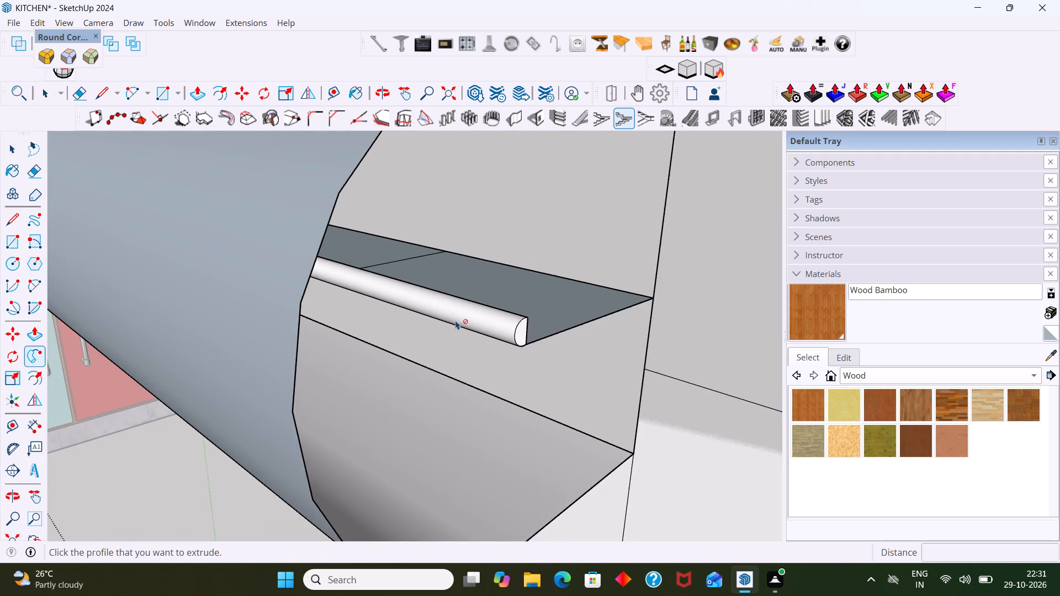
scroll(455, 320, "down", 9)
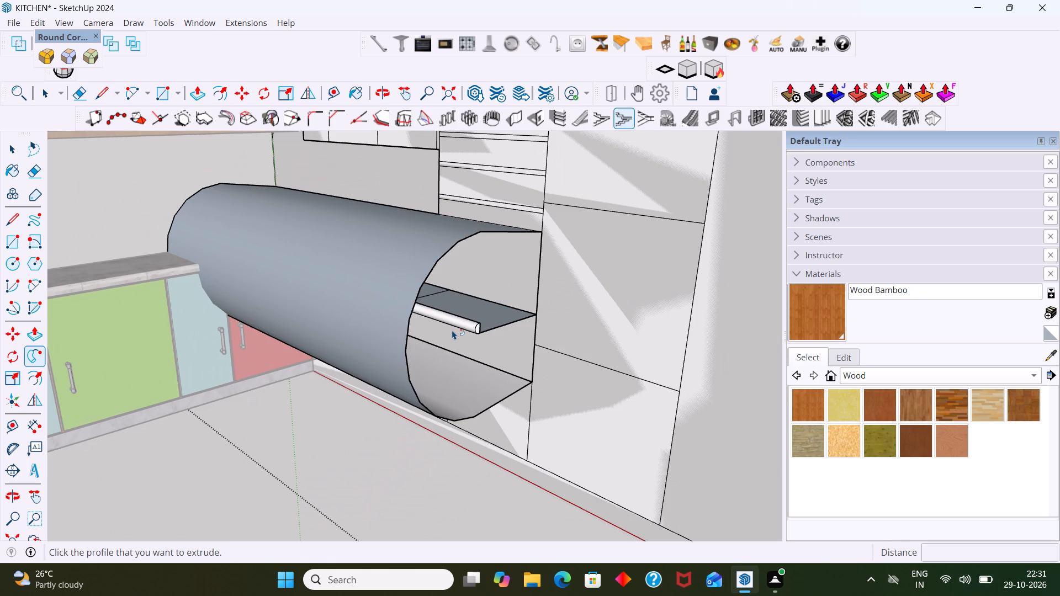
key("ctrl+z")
Sweep the rounded end profile along the countertop's full front edge with Follow Me, from the free end to the wall corner.
scroll(453, 323, "up", 3)
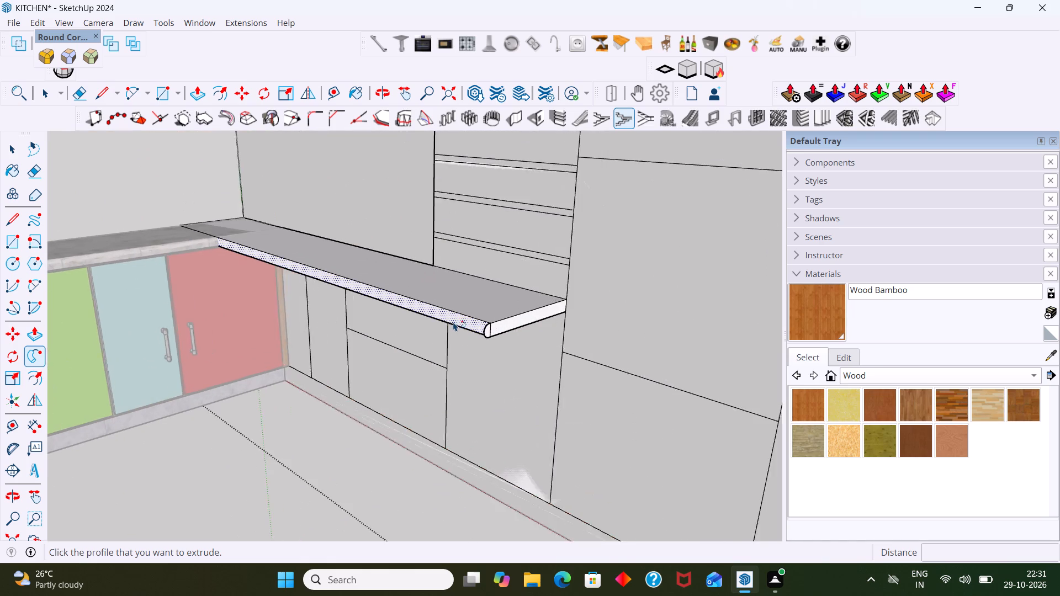
scroll(453, 322, "up", 3)
left_click(462, 311)
key("space")
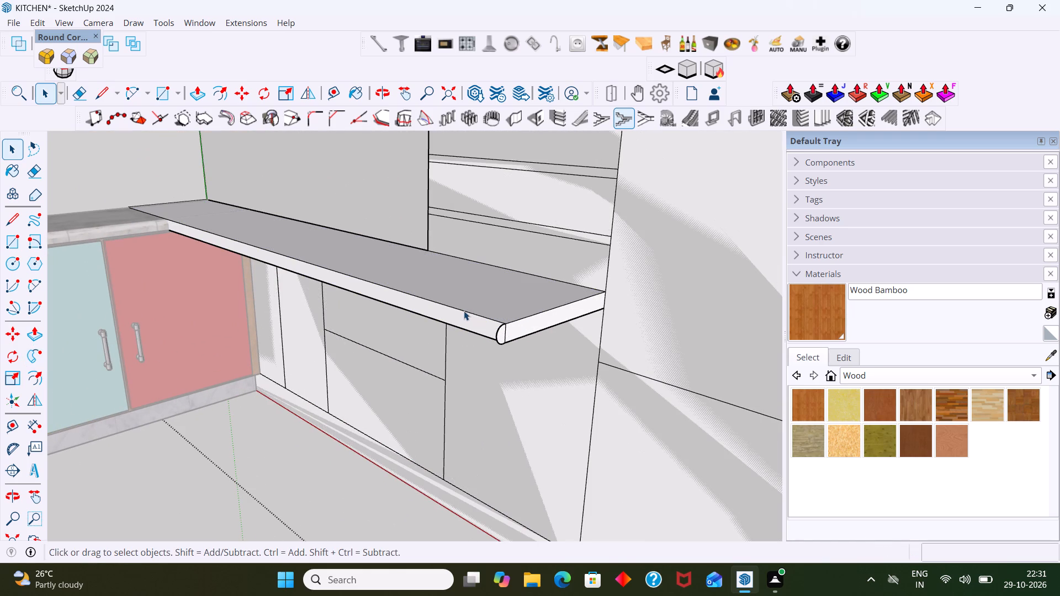
left_click(464, 312)
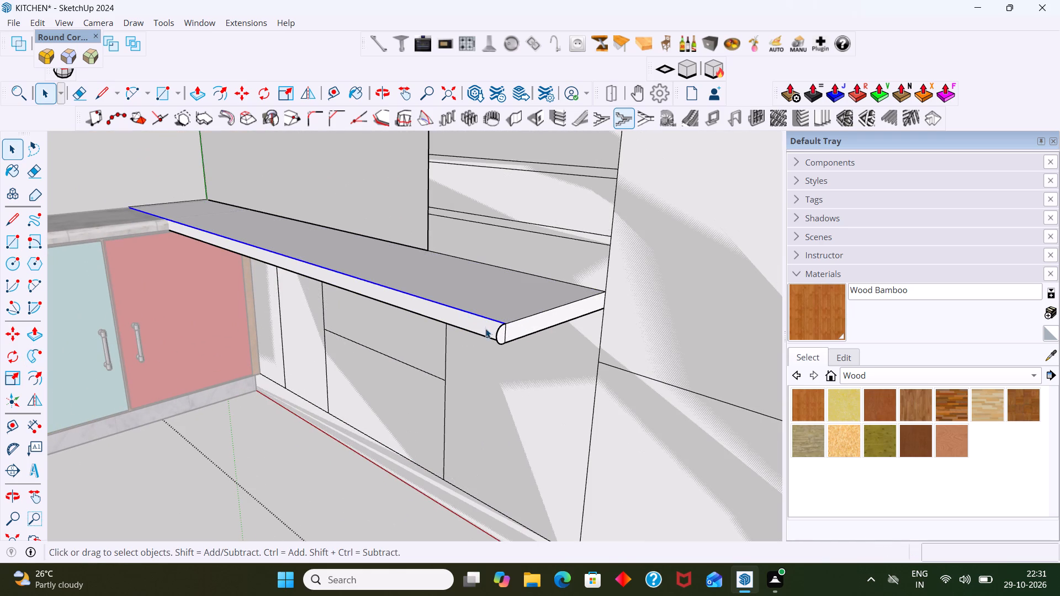
scroll(490, 347, "up", 4)
left_click(511, 327, "shift")
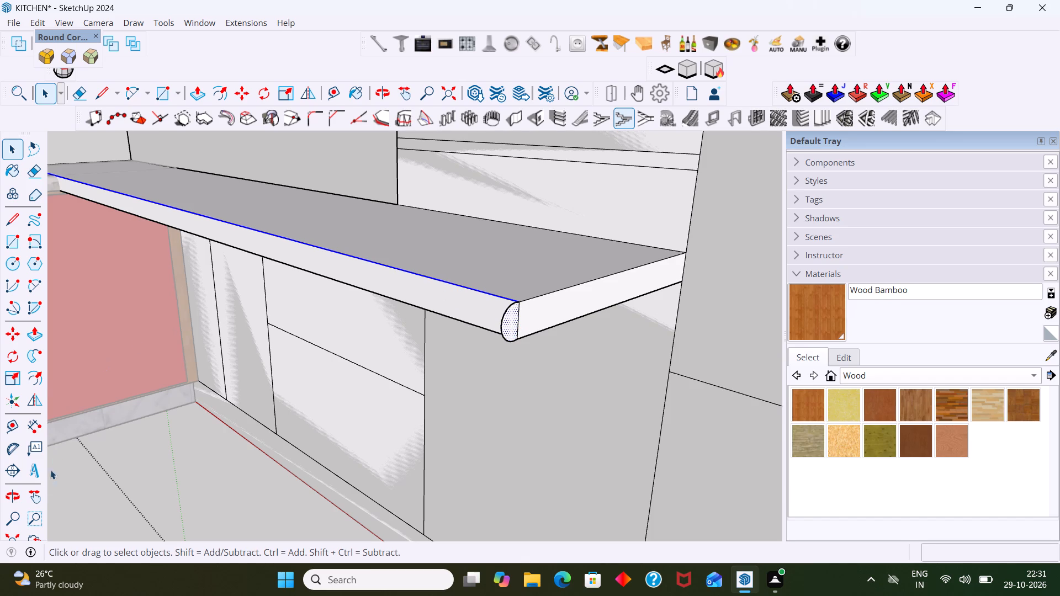
left_click(33, 350)
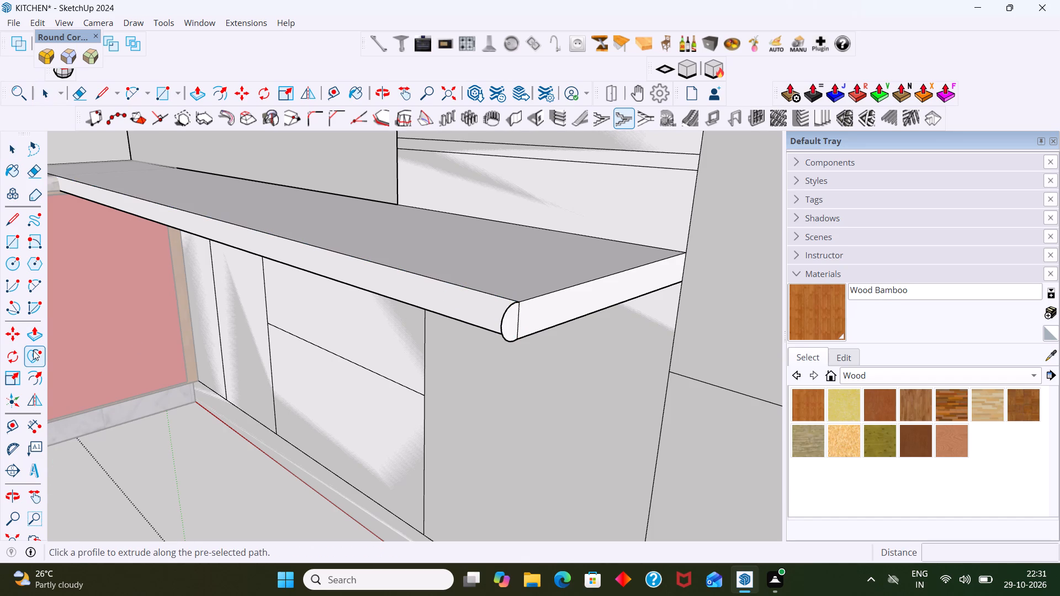
left_click(509, 299)
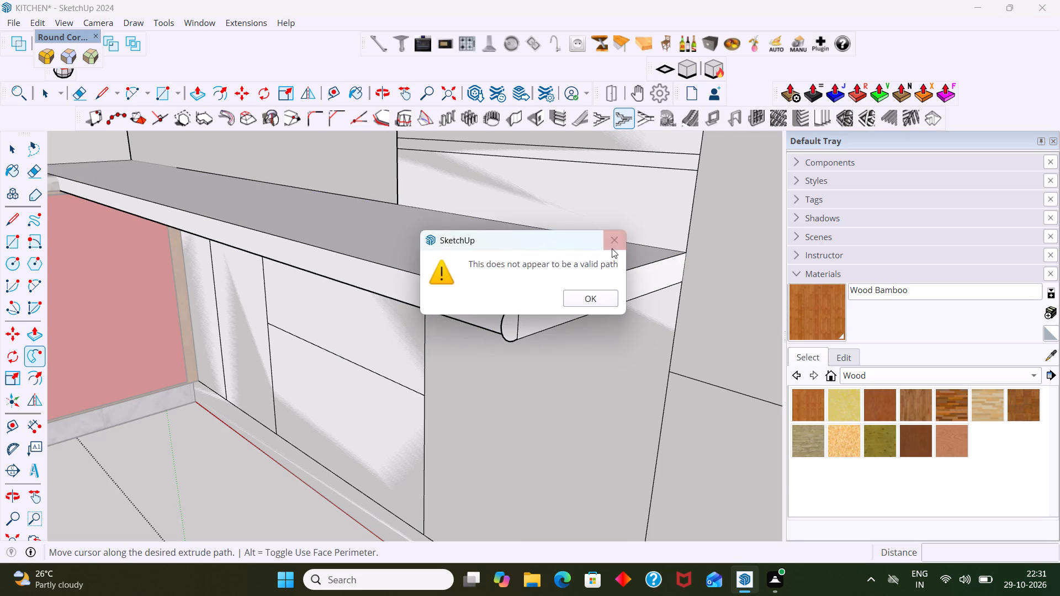
left_click(616, 242)
left_click(515, 321)
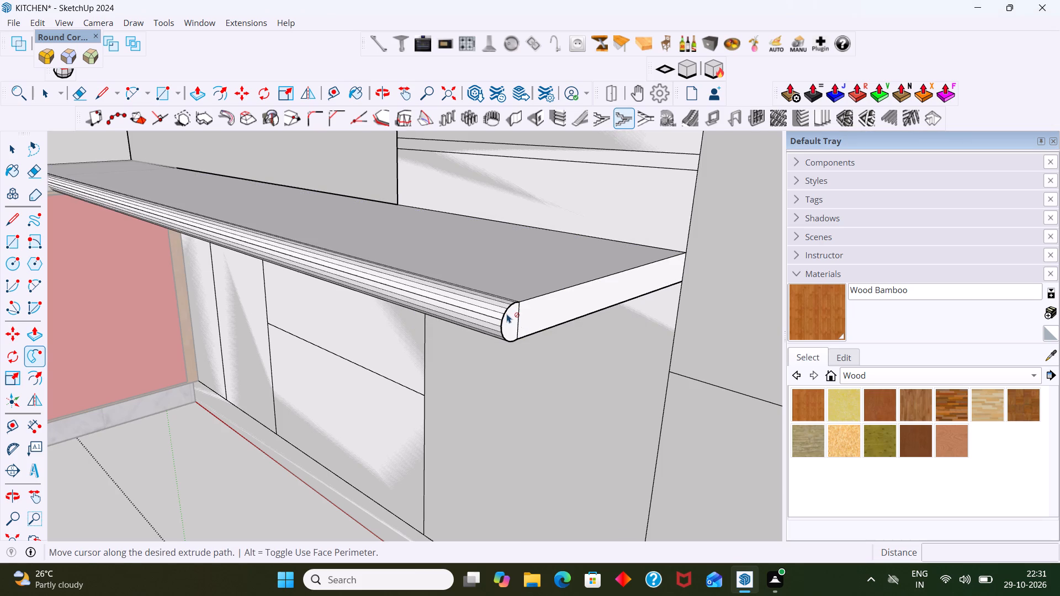
scroll(493, 338, "down", 3)
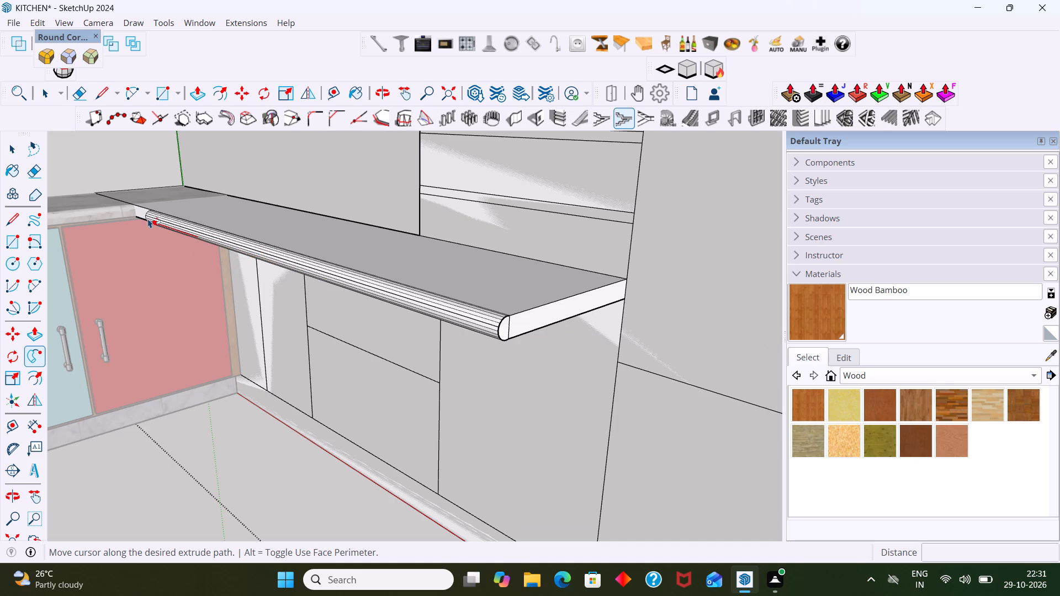
left_click(130, 206)
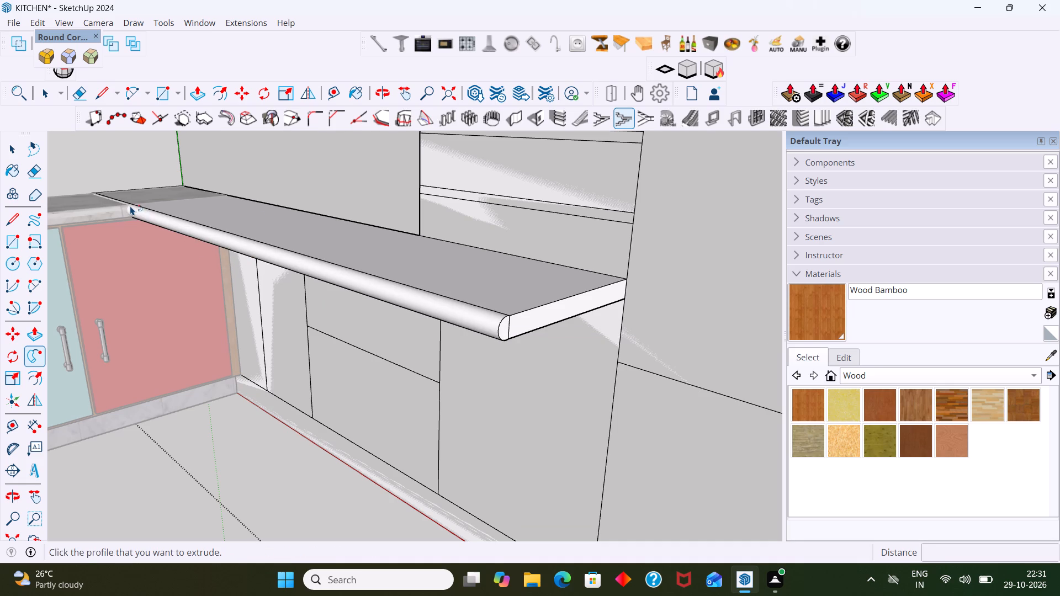
Delete the vertical seam edge between the rounded nose and the countertop's flat end face.
scroll(507, 344, "up", 1)
scroll(505, 348, "down", 5)
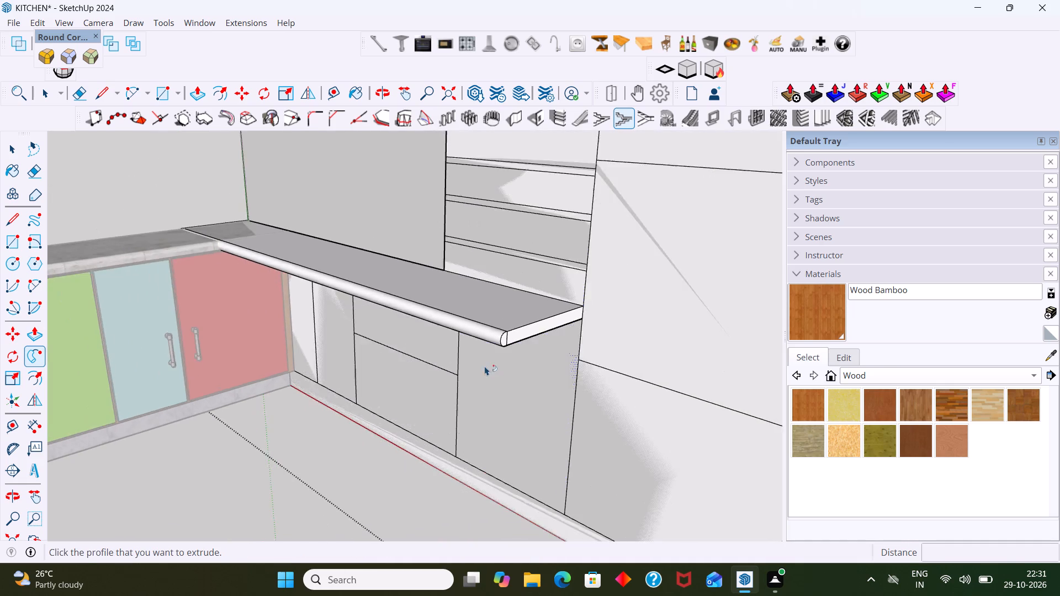
middle_click_drag(485, 366, 439, 411)
scroll(439, 411, "up", 13)
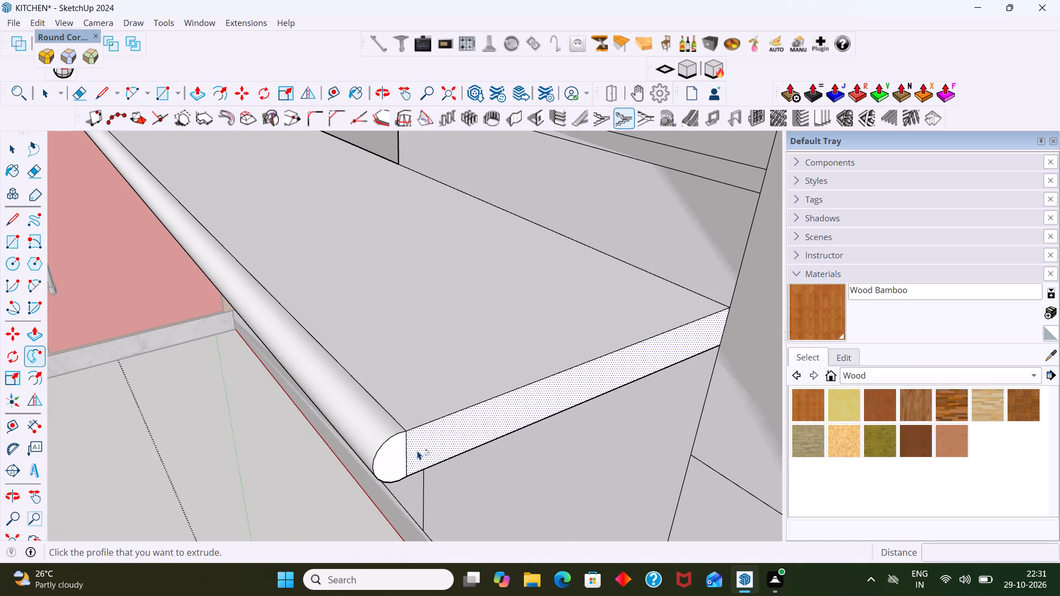
key("space")
left_click(405, 448)
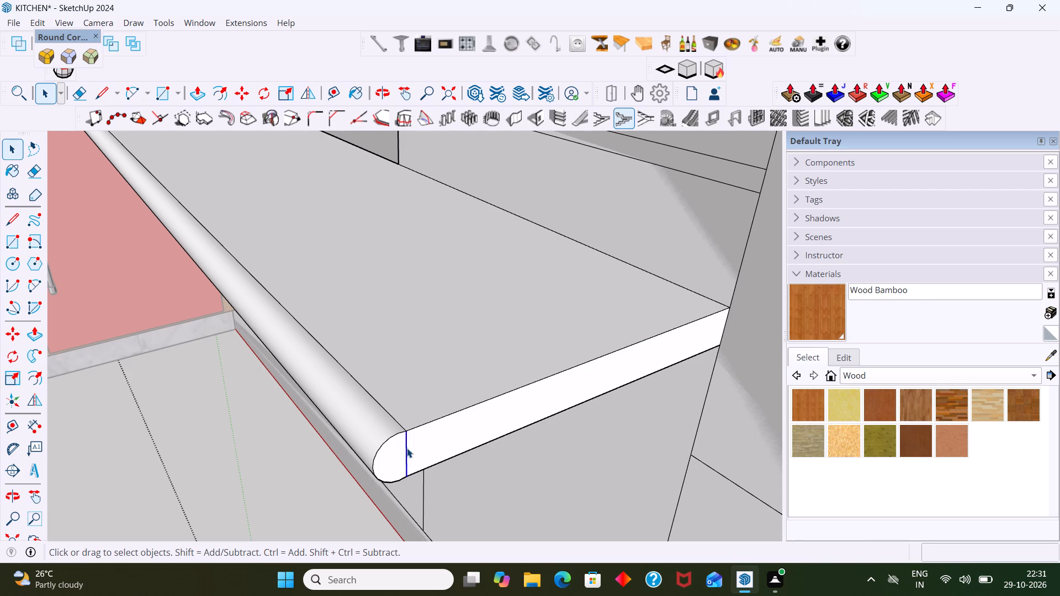
key("Delete")
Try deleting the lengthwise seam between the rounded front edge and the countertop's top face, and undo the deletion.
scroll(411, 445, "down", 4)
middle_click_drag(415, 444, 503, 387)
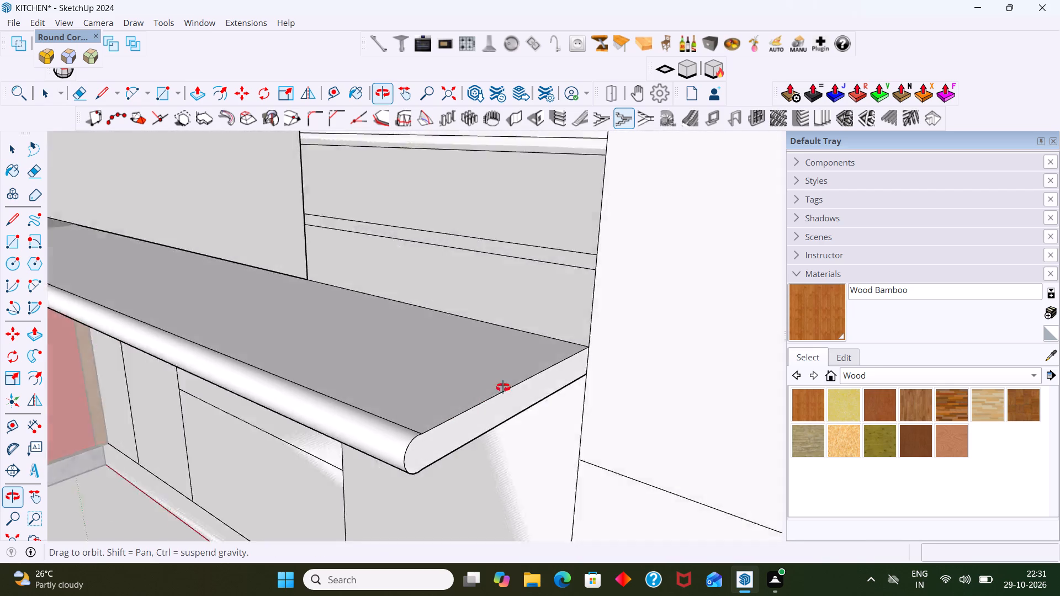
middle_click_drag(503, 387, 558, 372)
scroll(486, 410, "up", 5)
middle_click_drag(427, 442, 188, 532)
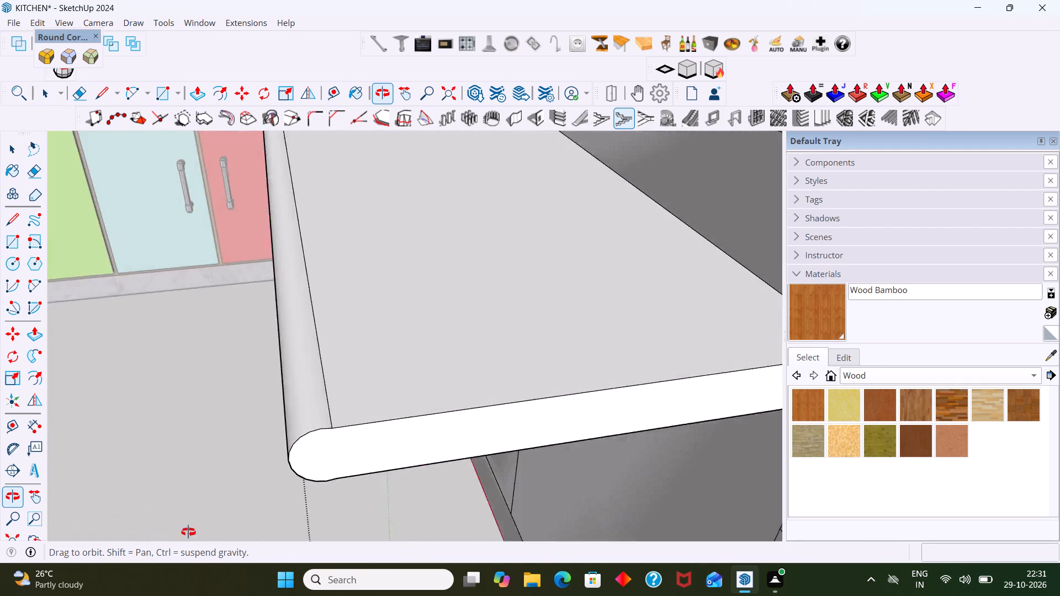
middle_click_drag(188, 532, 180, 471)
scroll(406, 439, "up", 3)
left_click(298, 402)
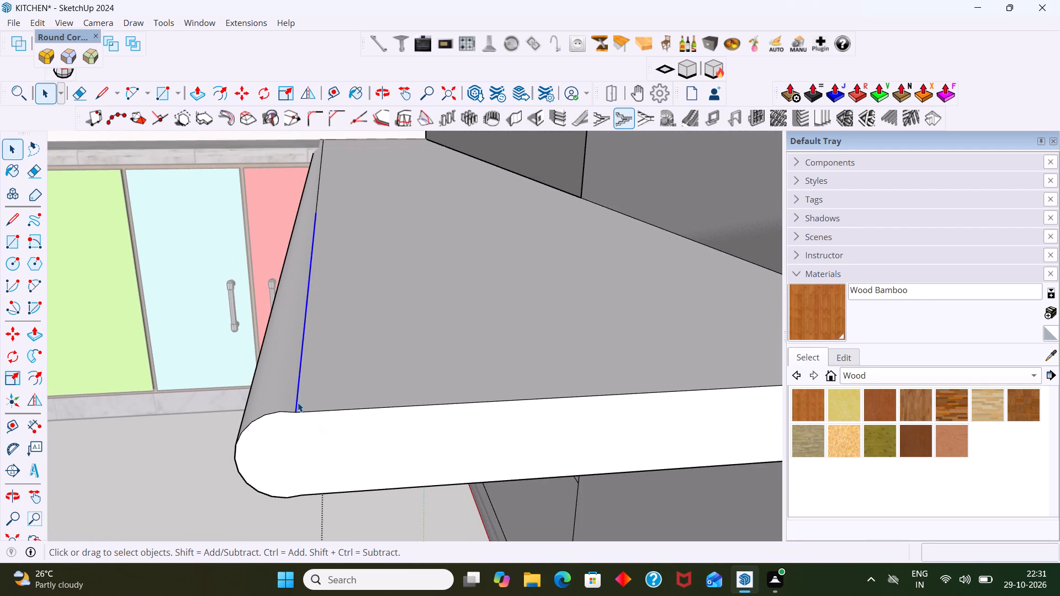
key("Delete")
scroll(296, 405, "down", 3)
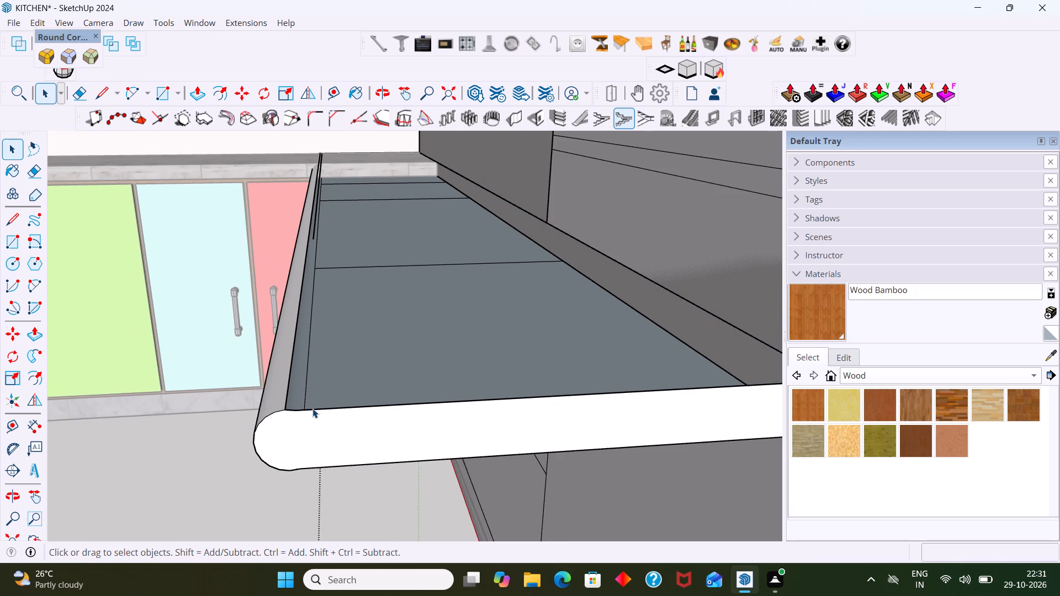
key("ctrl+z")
Close the countertop group to return to the full model.
scroll(312, 408, "down", 5)
middle_click_drag(326, 406, 566, 401)
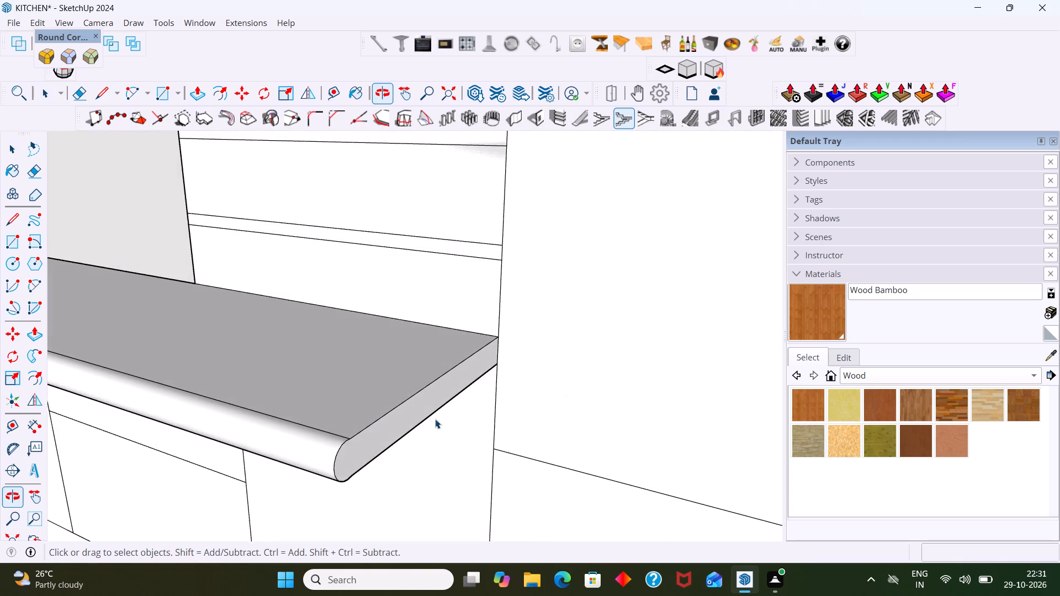
scroll(415, 423, "down", 3)
middle_click_drag(370, 446, 521, 391, "shift")
scroll(522, 388, "down", 7)
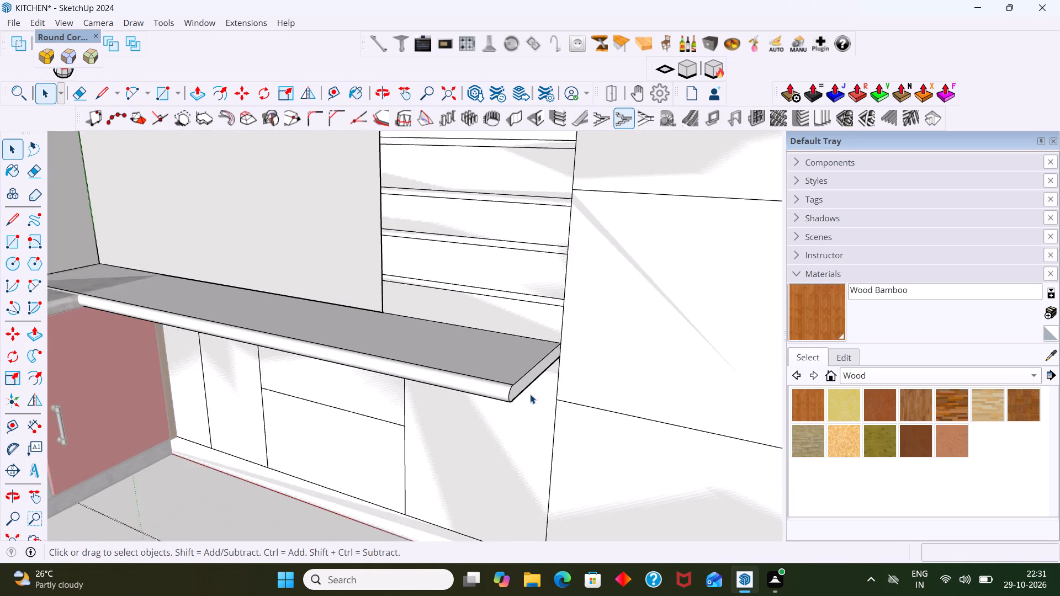
scroll(530, 394, "down", 8)
scroll(412, 419, "down", 3)
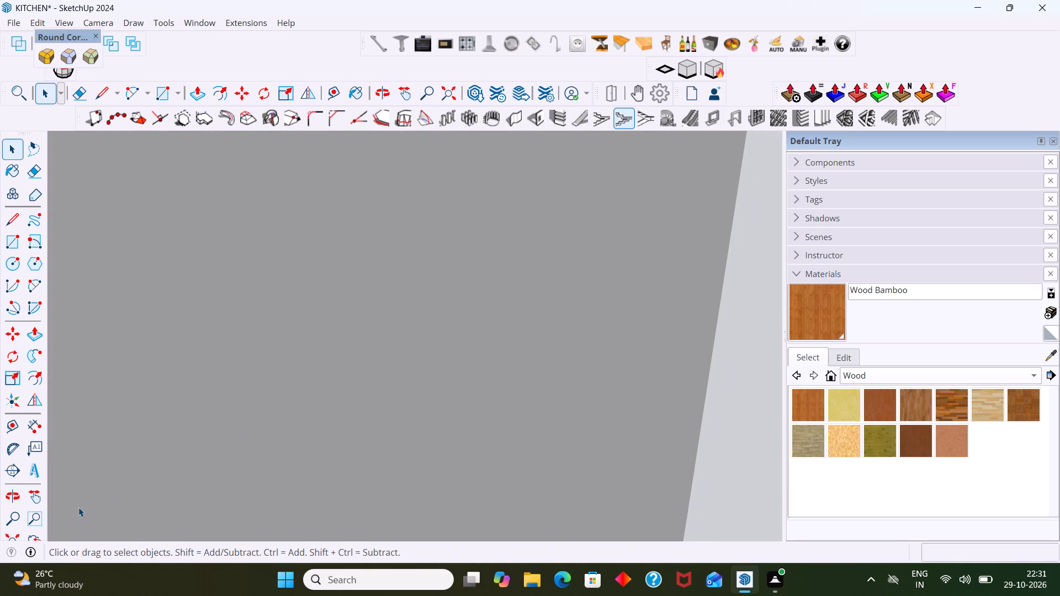
scroll(17, 535, "down", 3)
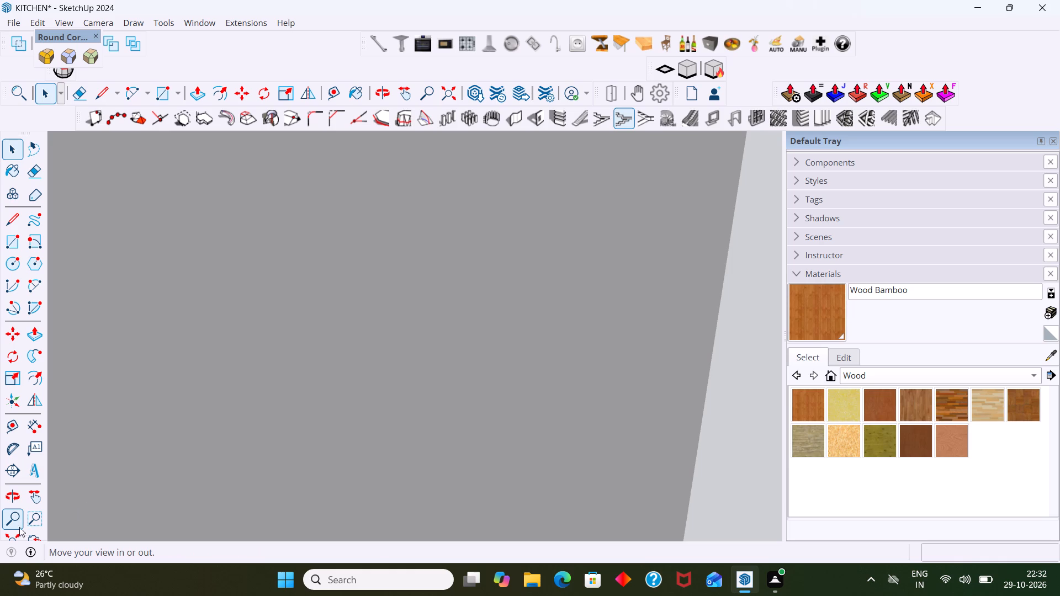
left_click(18, 536)
scroll(149, 460, "down", 3)
left_click(521, 414)
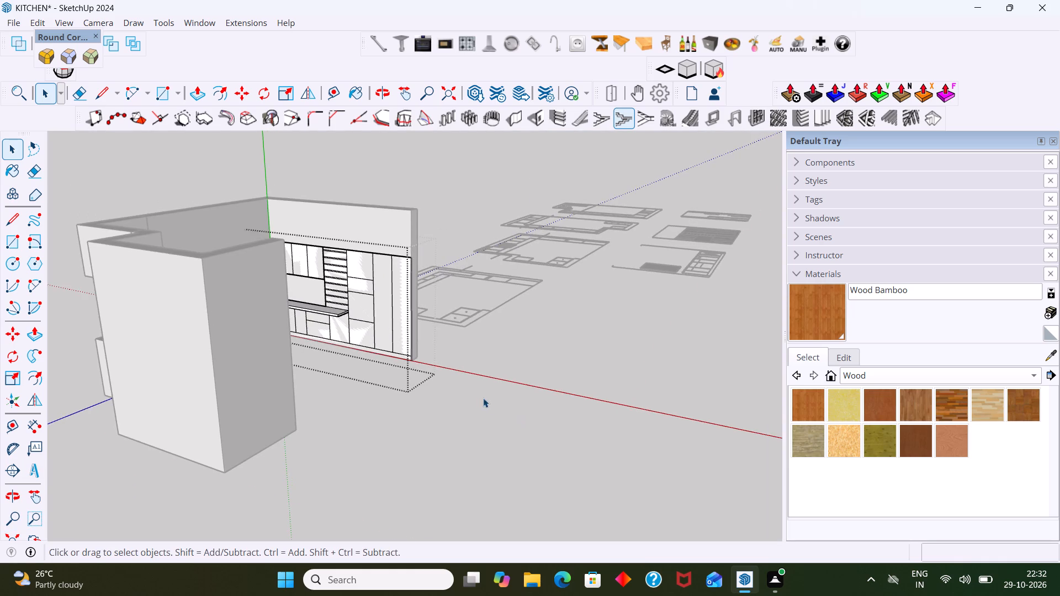
Sample Marble Carrara Gold Floor Tile from the adjoining counter and paint it onto the rounded-edge countertop, undoing and reapplying it once.
middle_click_drag(474, 399, 358, 488)
scroll(280, 392, "up", 9)
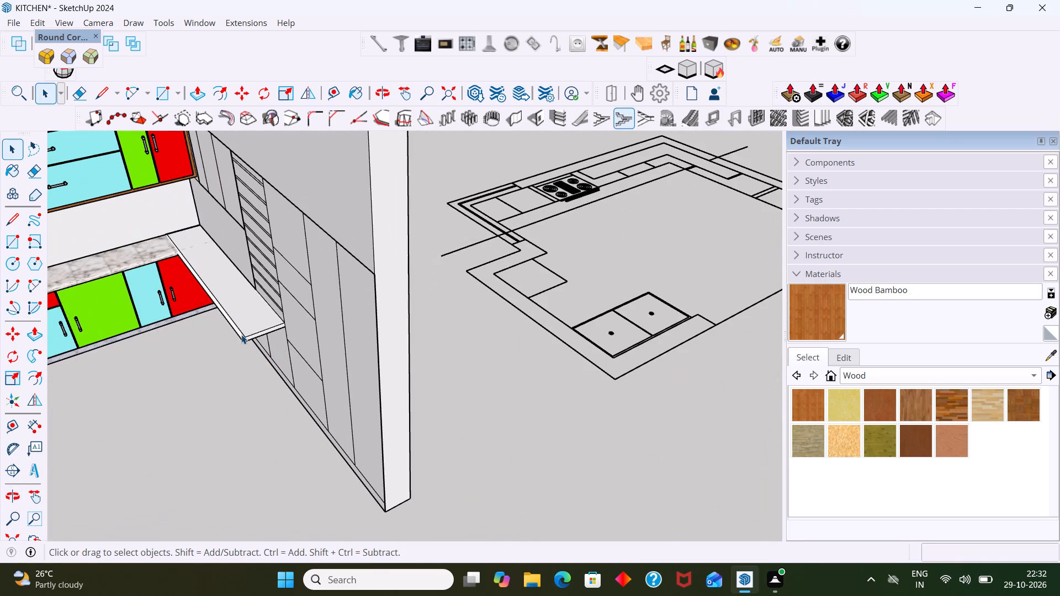
left_click(1051, 359)
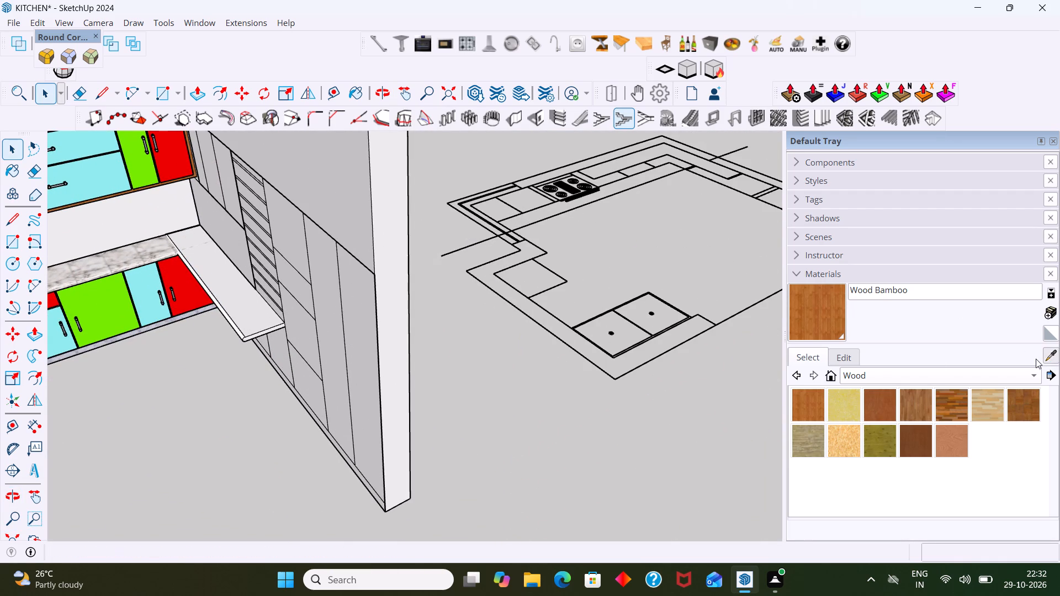
left_click(159, 252)
left_click(215, 265)
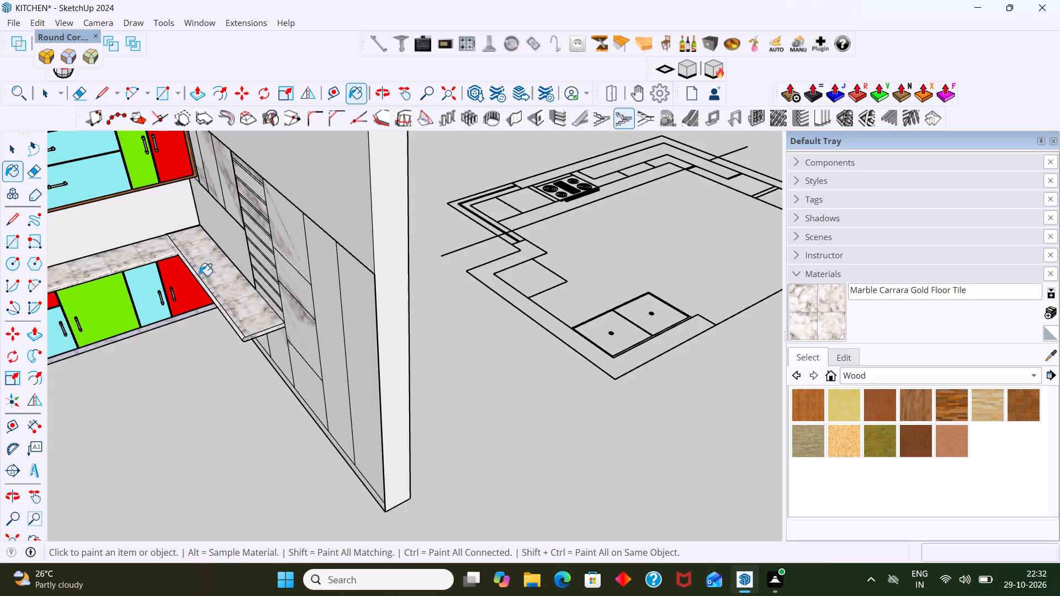
scroll(197, 297, "up", 3)
middle_click_drag(211, 301, 317, 259)
scroll(319, 260, "down", 1)
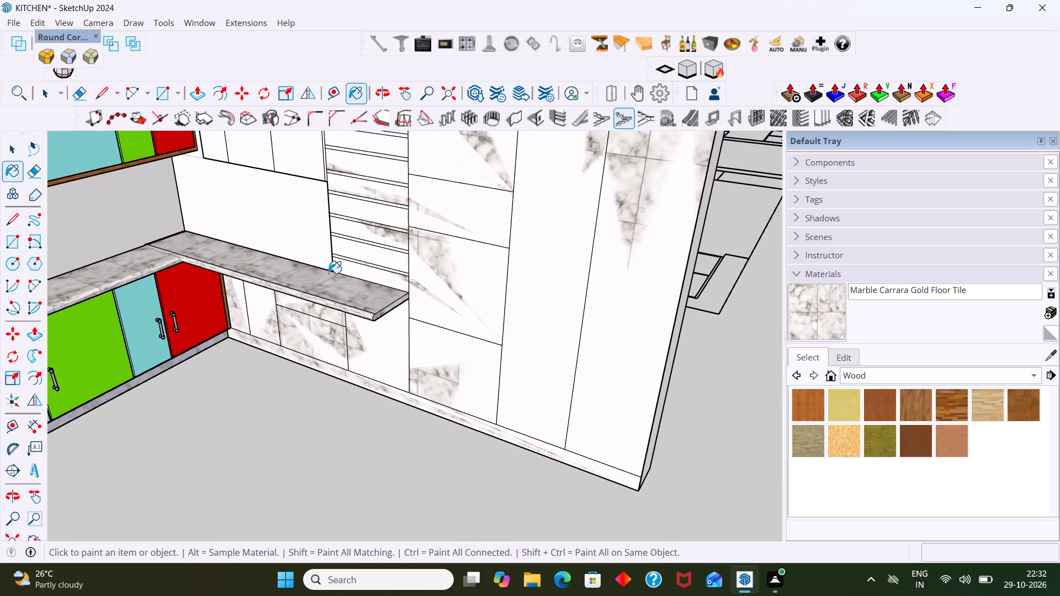
key("ctrl+z")
left_click(335, 290)
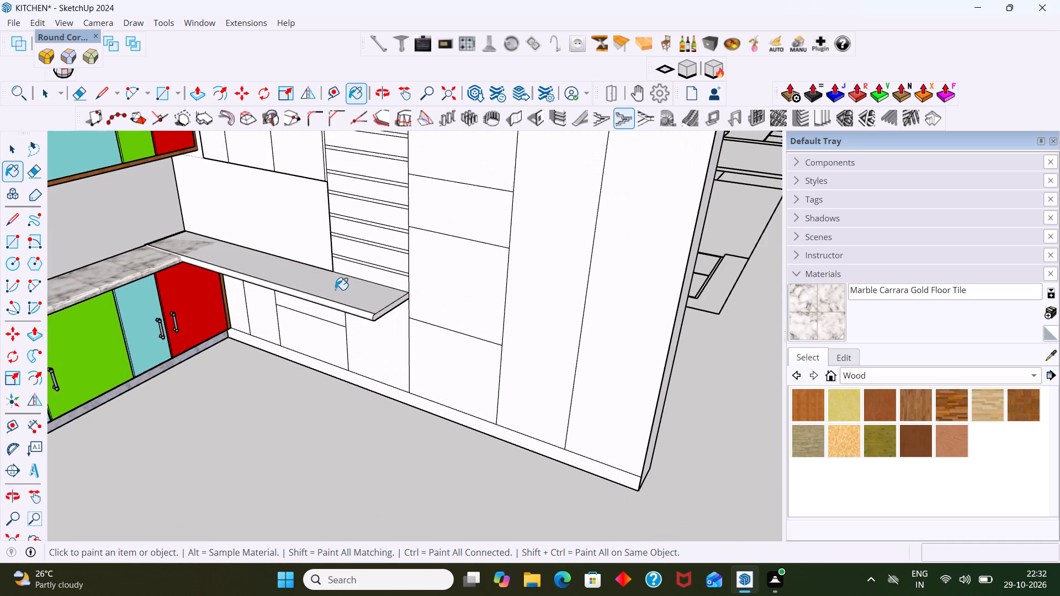
scroll(335, 291, "down", 4)
key("space")
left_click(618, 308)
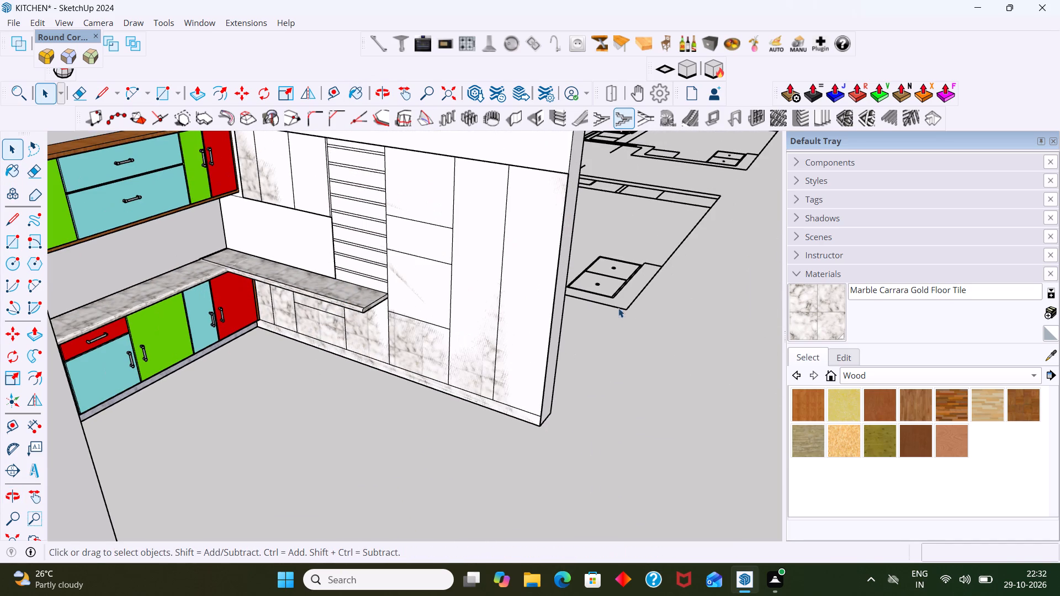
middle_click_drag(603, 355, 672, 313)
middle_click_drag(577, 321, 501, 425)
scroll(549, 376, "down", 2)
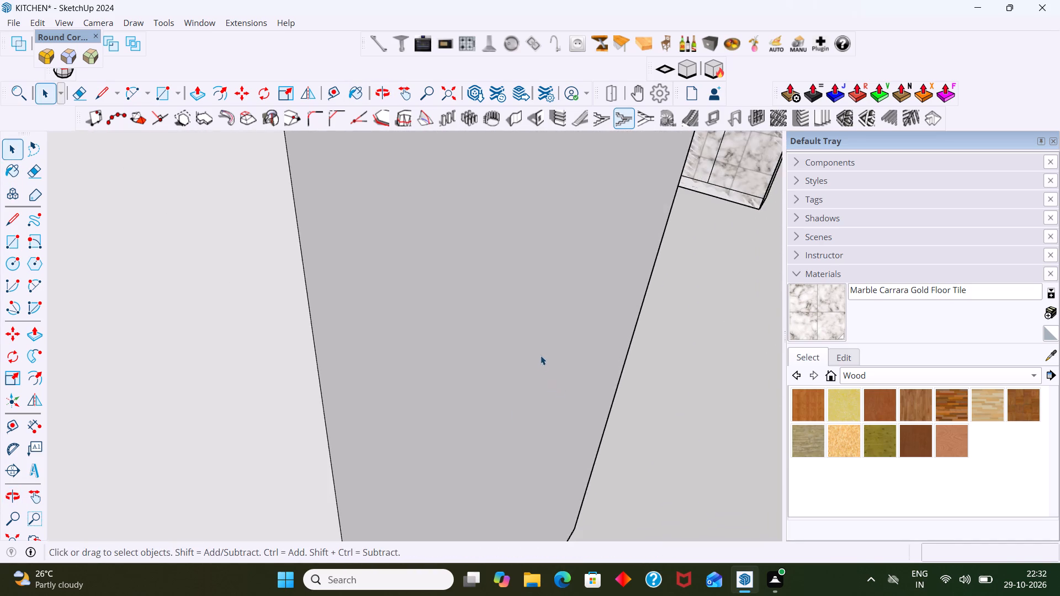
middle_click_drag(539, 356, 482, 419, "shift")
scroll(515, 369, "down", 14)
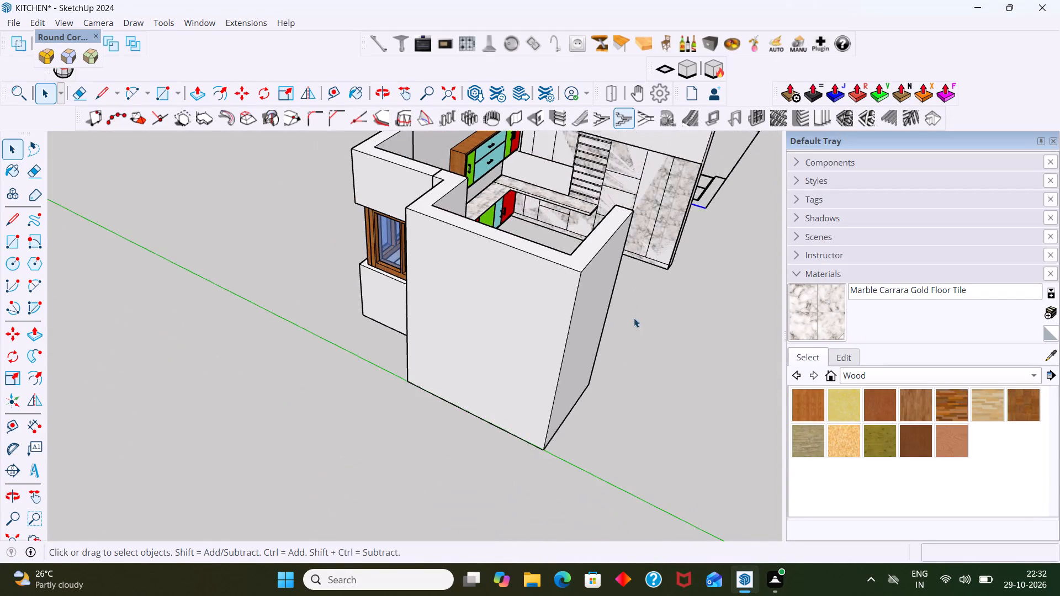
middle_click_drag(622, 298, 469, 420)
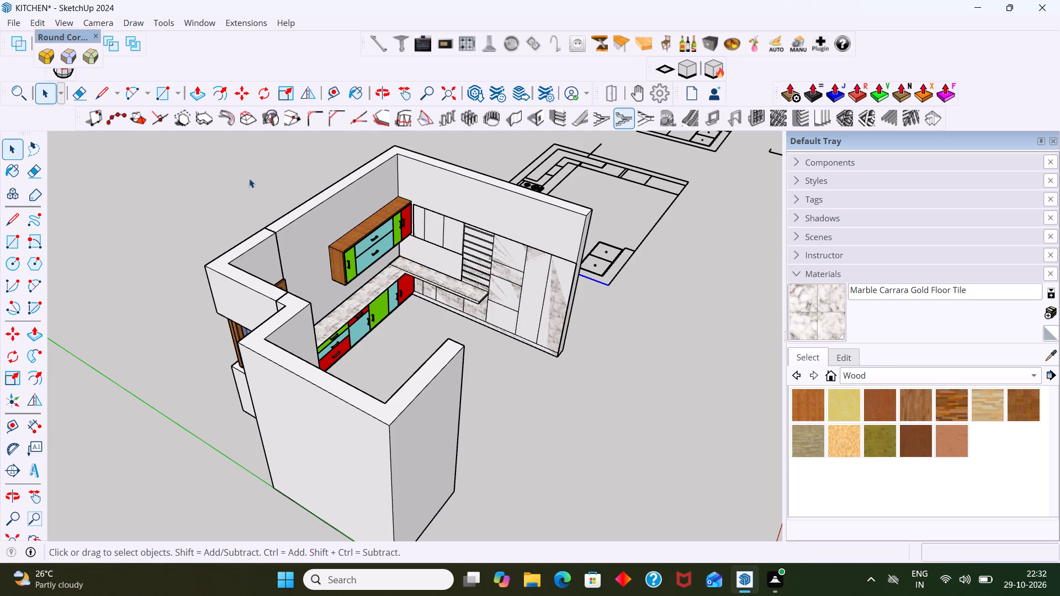
Undo the Marble Carrara Gold Floor Tile paint on the slatted-column elevation's countertop.
scroll(430, 254, "up", 14)
middle_click_drag(427, 231, 458, 227)
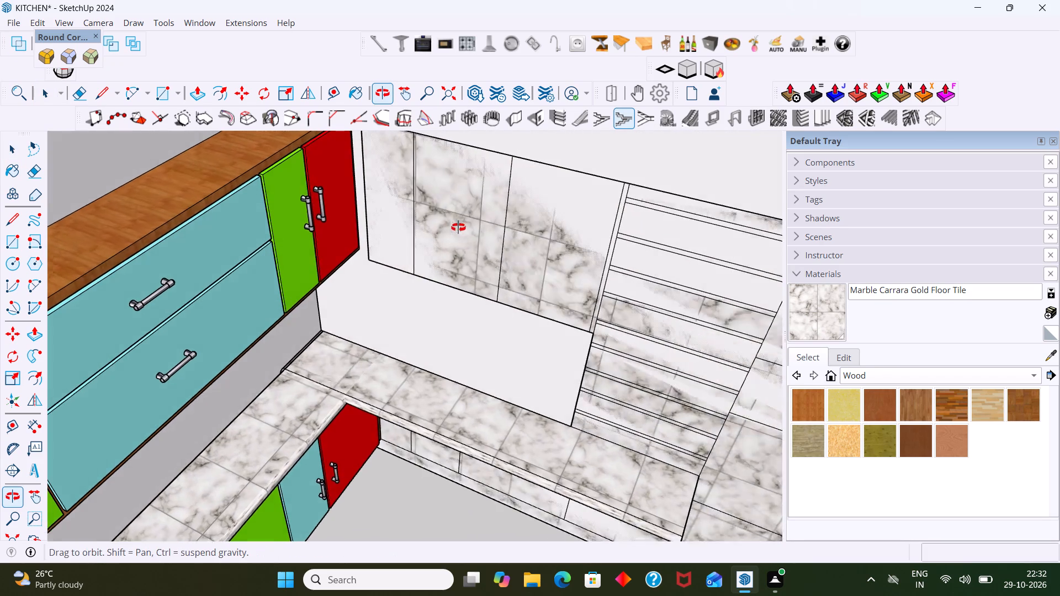
middle_click_drag(458, 227, 459, 227)
middle_click_drag(464, 224, 475, 286, "shift")
scroll(454, 265, "down", 6)
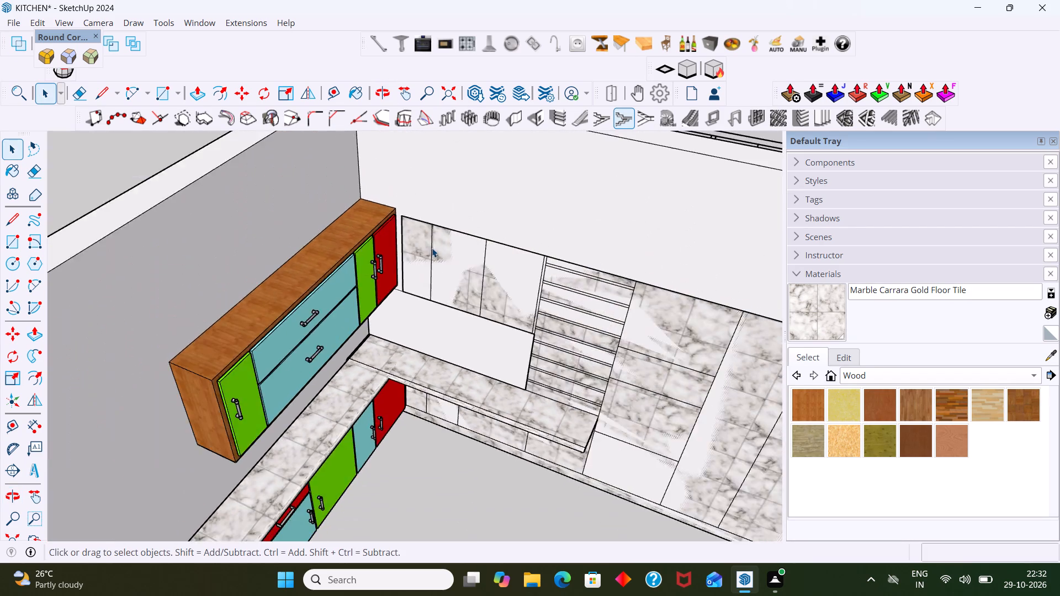
scroll(432, 248, "down", 2)
scroll(430, 242, "up", 1)
middle_click_drag(430, 242, 430, 293)
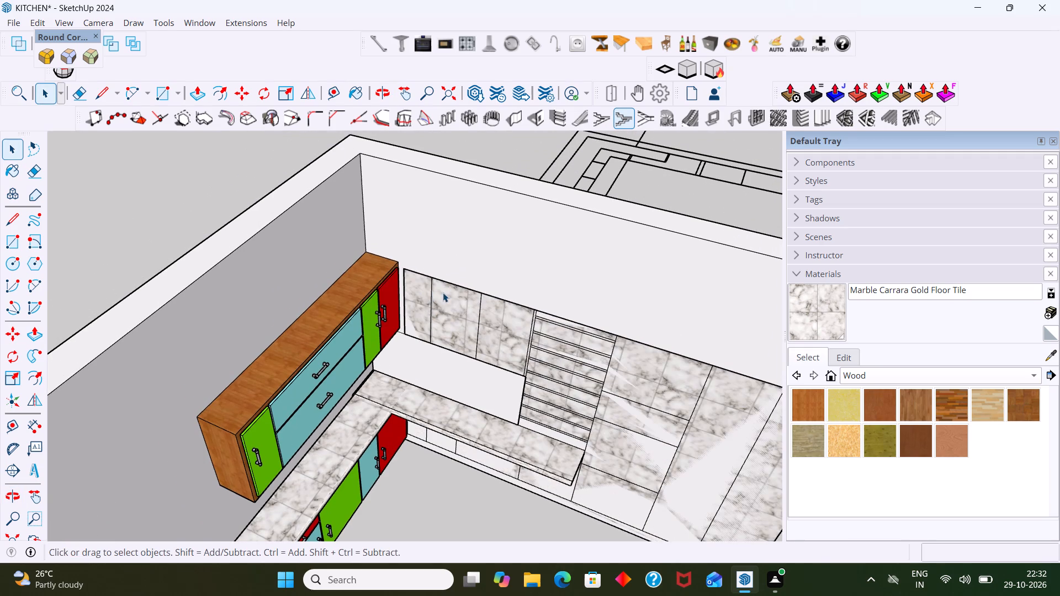
scroll(442, 294, "up", 11)
scroll(370, 320, "down", 2)
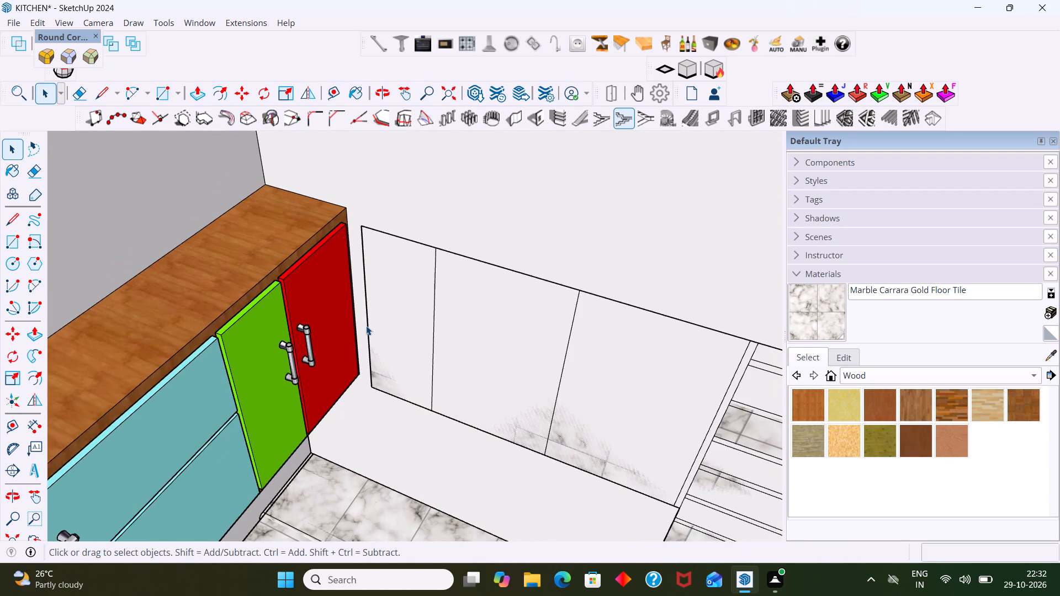
key("ctrl+z")
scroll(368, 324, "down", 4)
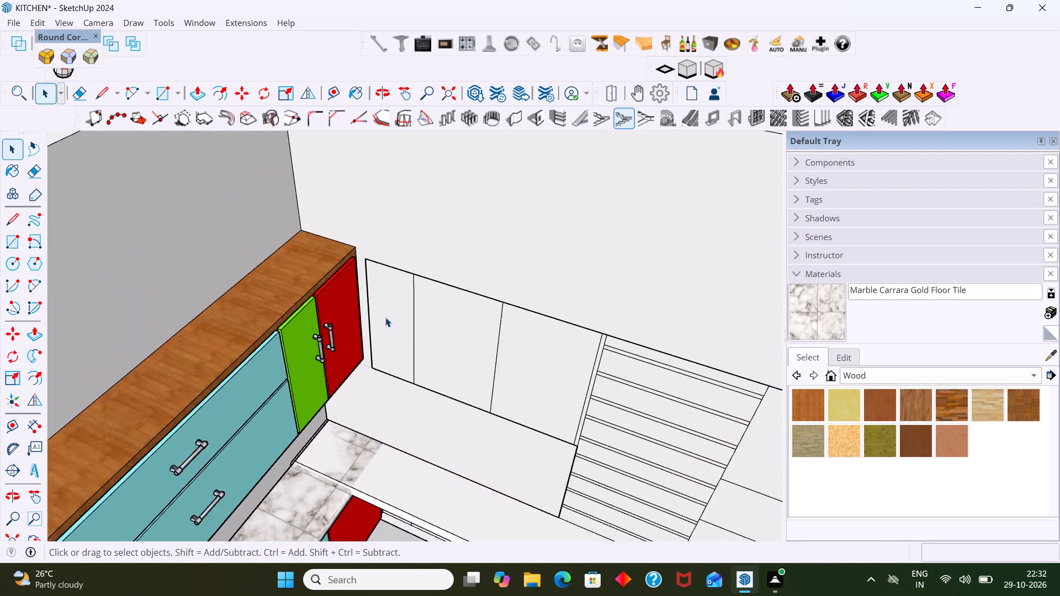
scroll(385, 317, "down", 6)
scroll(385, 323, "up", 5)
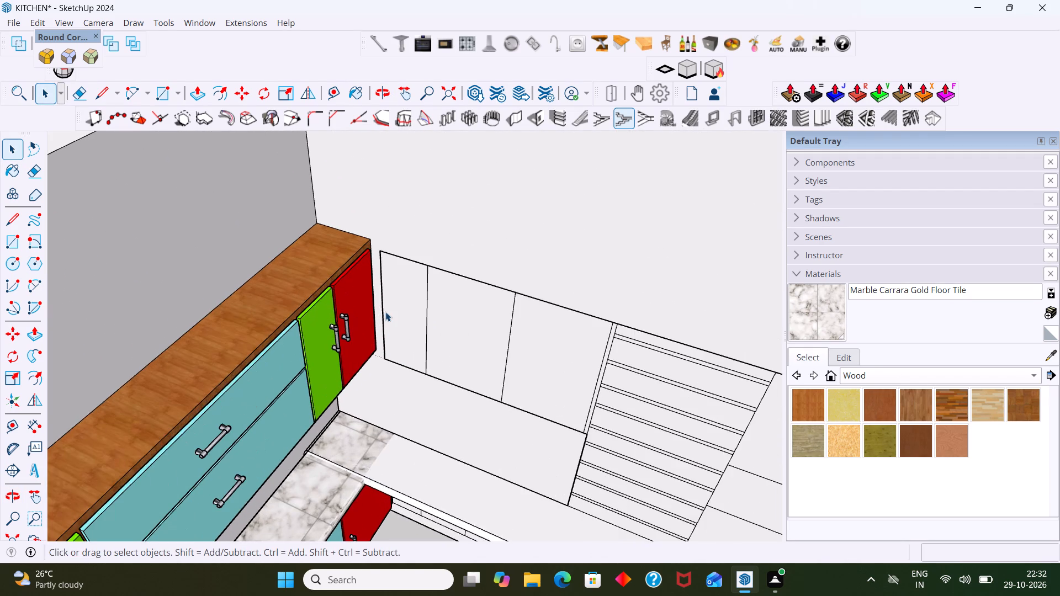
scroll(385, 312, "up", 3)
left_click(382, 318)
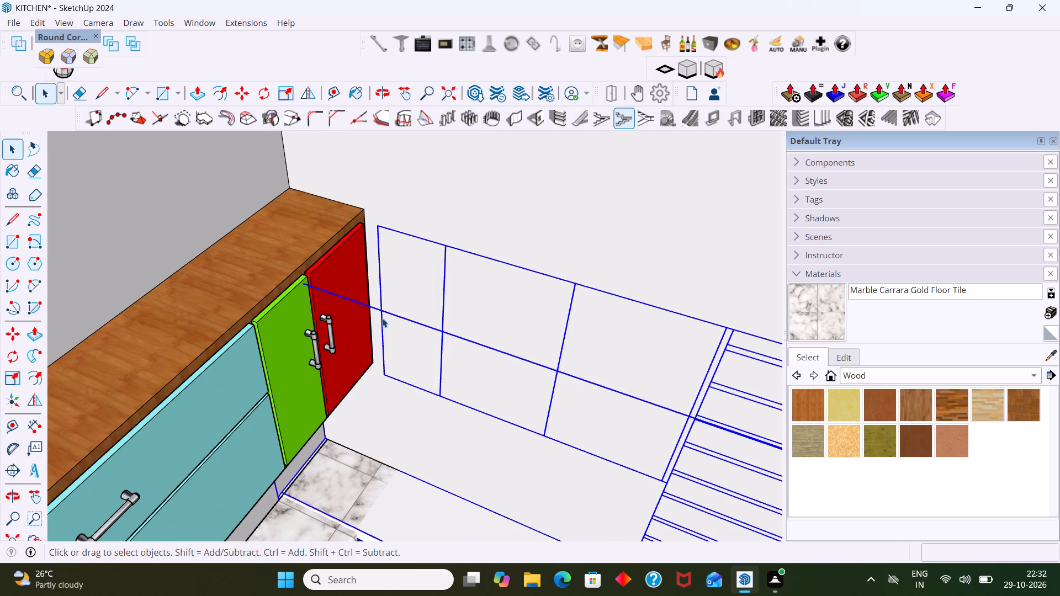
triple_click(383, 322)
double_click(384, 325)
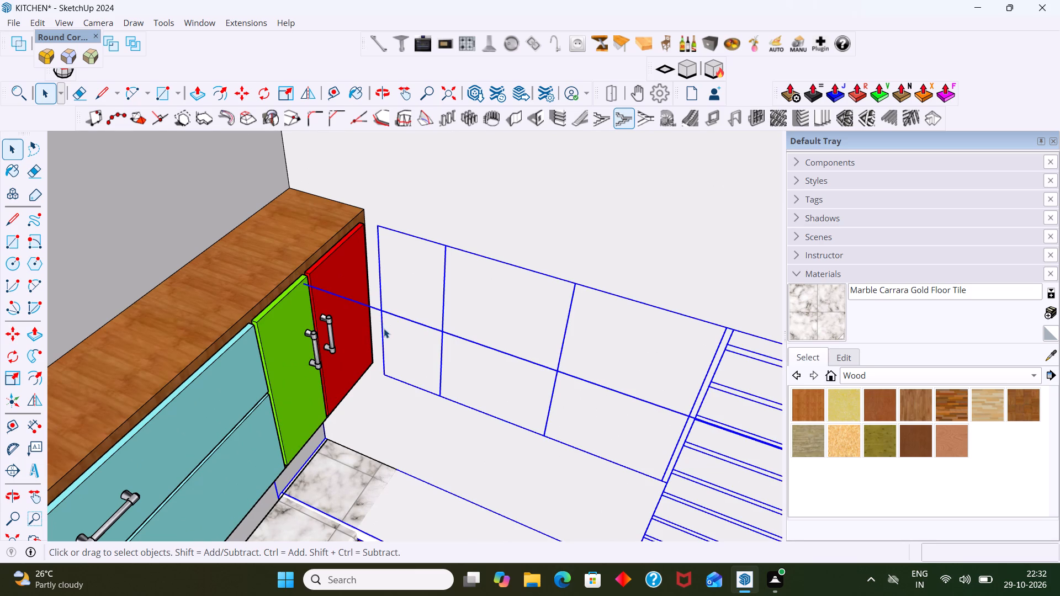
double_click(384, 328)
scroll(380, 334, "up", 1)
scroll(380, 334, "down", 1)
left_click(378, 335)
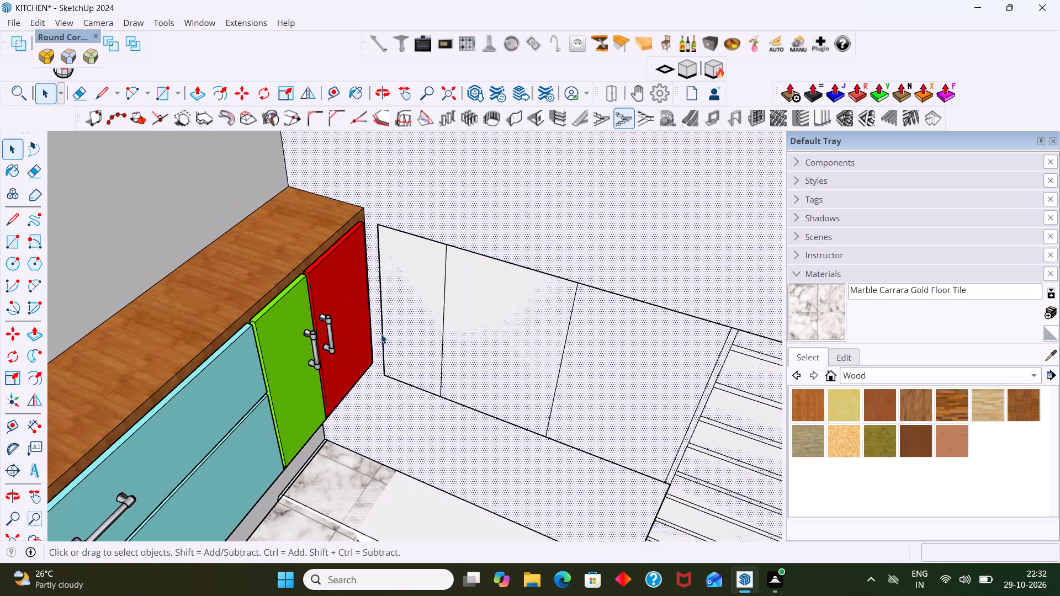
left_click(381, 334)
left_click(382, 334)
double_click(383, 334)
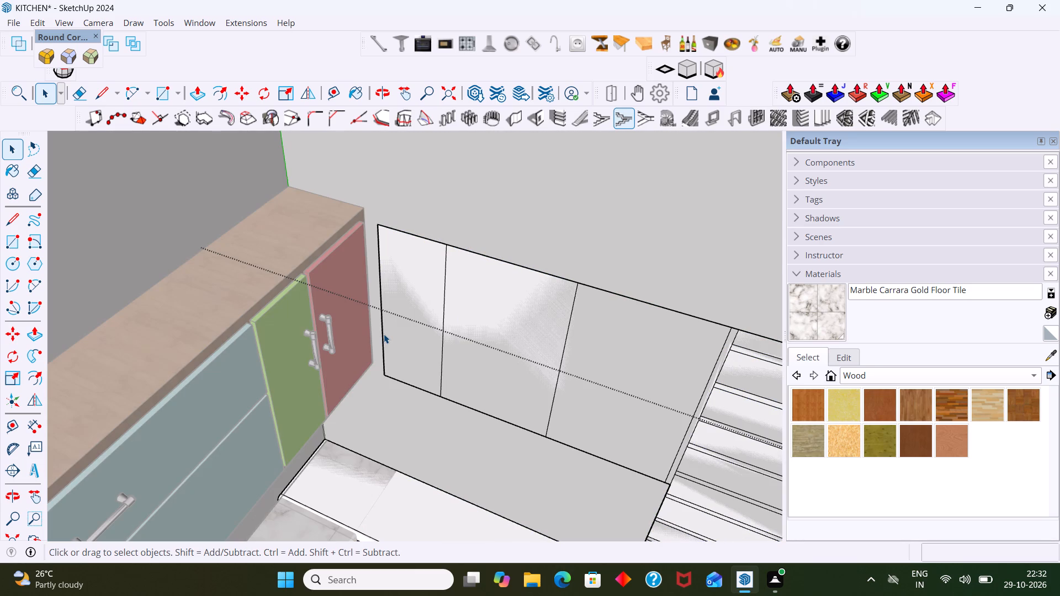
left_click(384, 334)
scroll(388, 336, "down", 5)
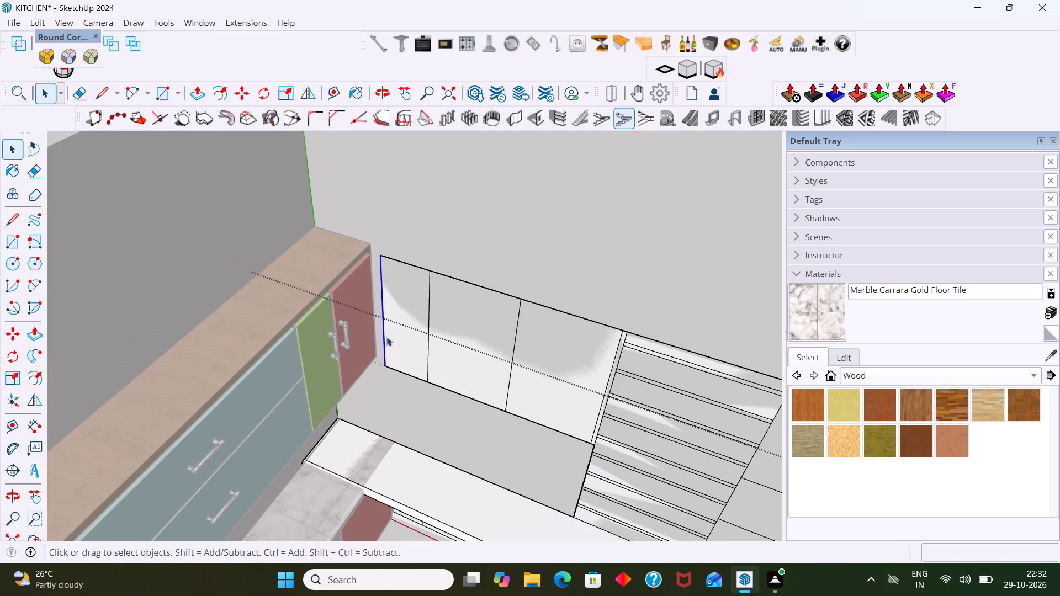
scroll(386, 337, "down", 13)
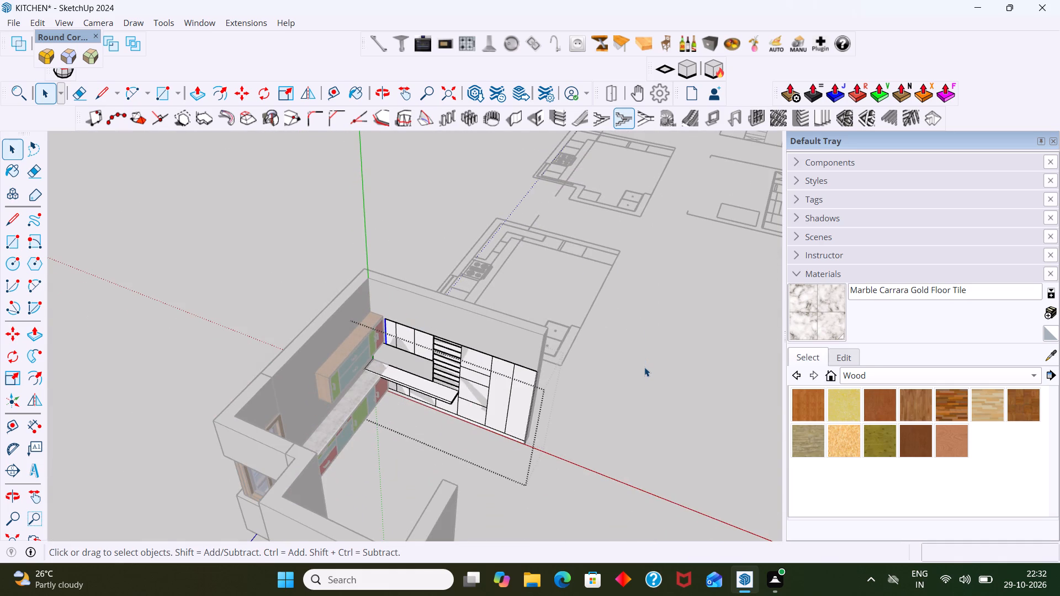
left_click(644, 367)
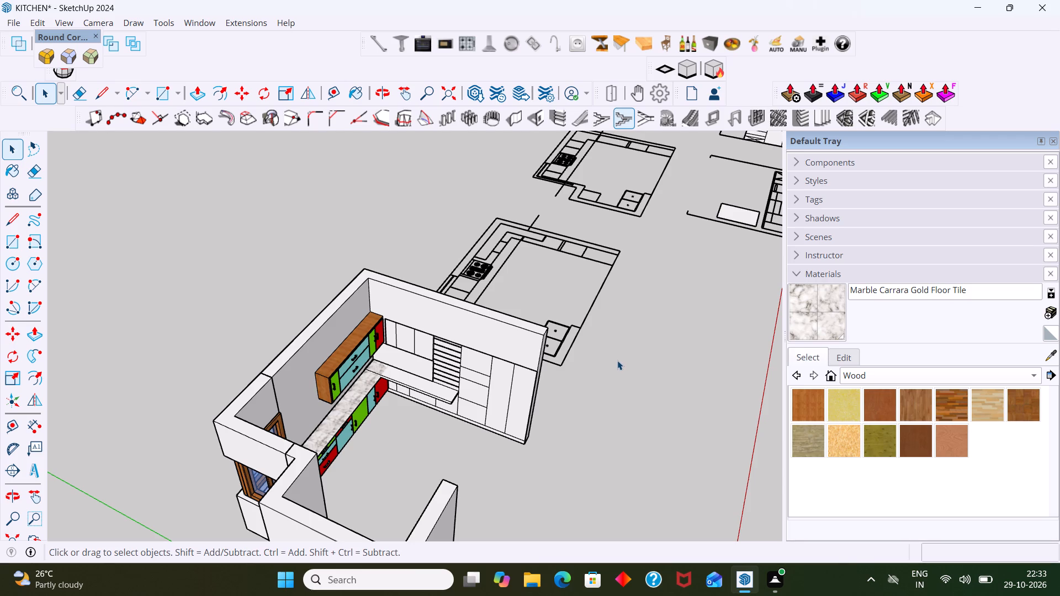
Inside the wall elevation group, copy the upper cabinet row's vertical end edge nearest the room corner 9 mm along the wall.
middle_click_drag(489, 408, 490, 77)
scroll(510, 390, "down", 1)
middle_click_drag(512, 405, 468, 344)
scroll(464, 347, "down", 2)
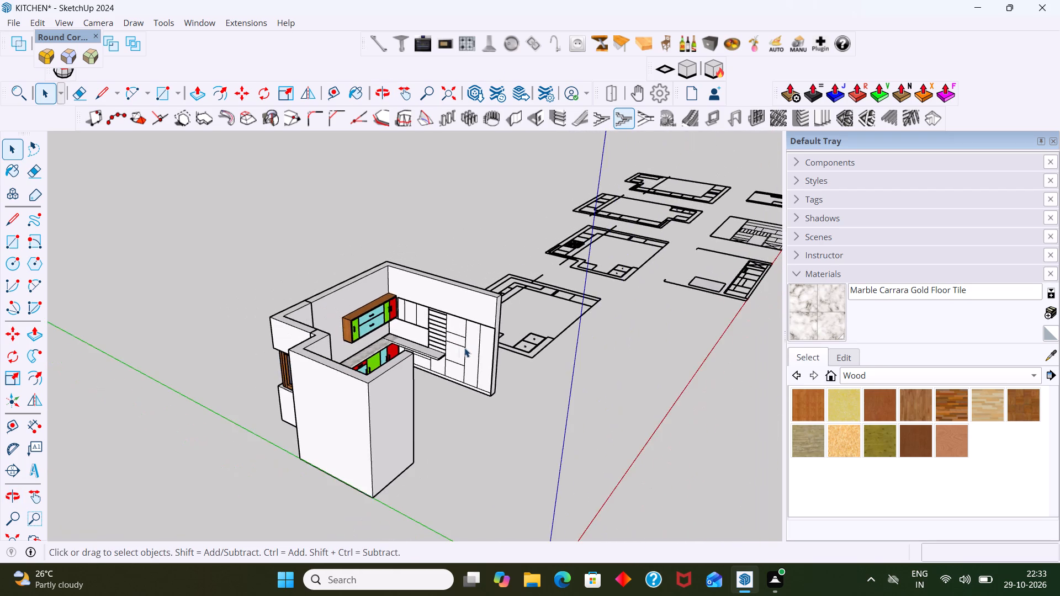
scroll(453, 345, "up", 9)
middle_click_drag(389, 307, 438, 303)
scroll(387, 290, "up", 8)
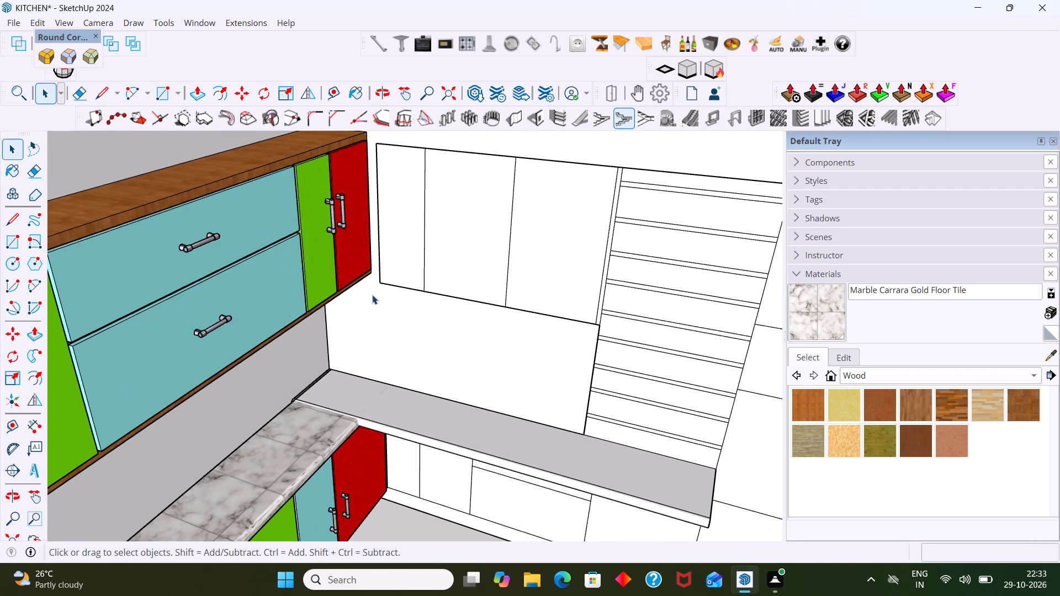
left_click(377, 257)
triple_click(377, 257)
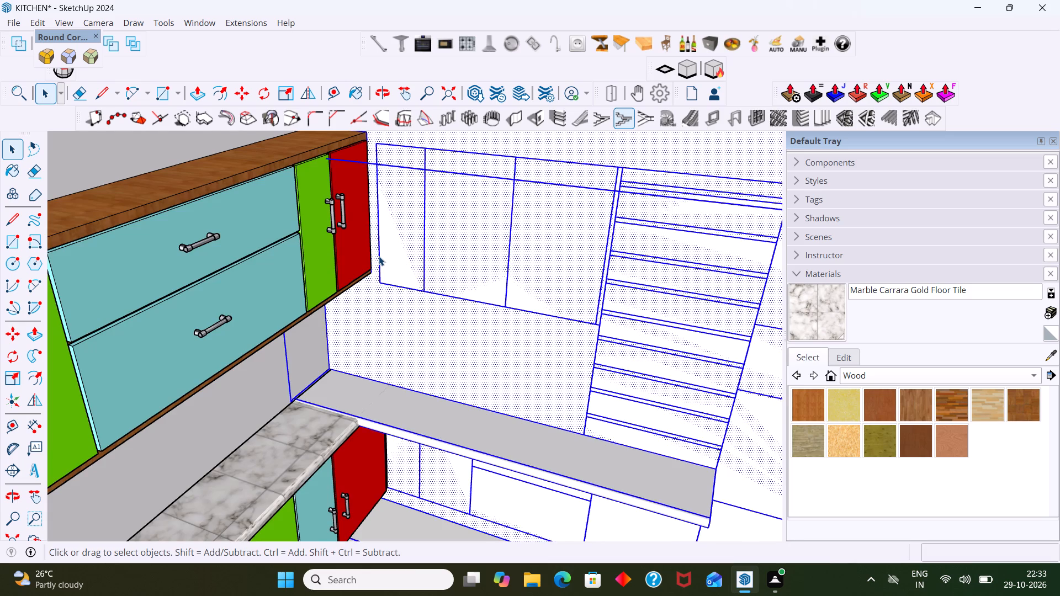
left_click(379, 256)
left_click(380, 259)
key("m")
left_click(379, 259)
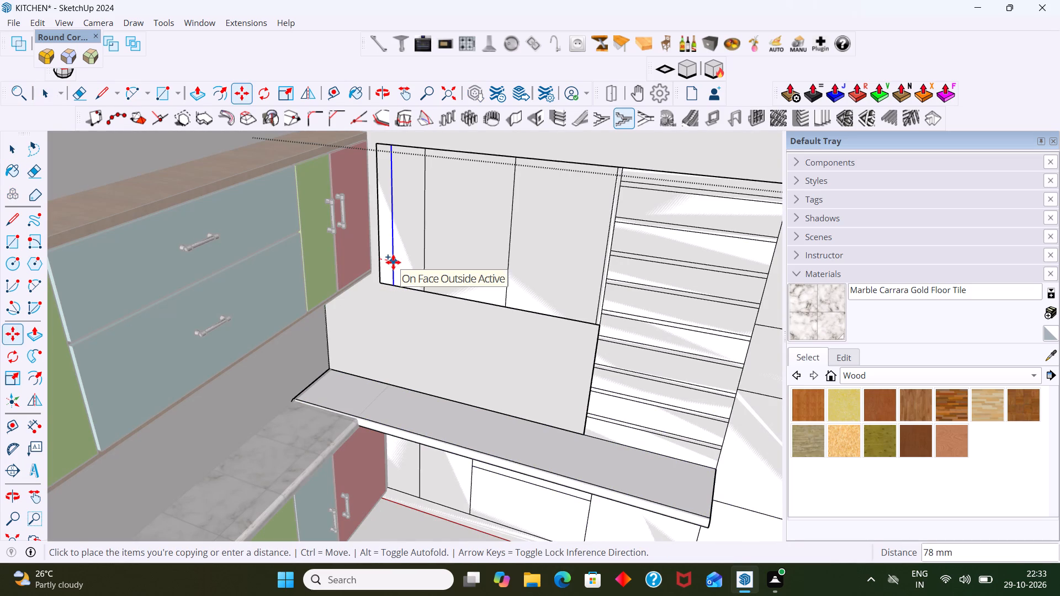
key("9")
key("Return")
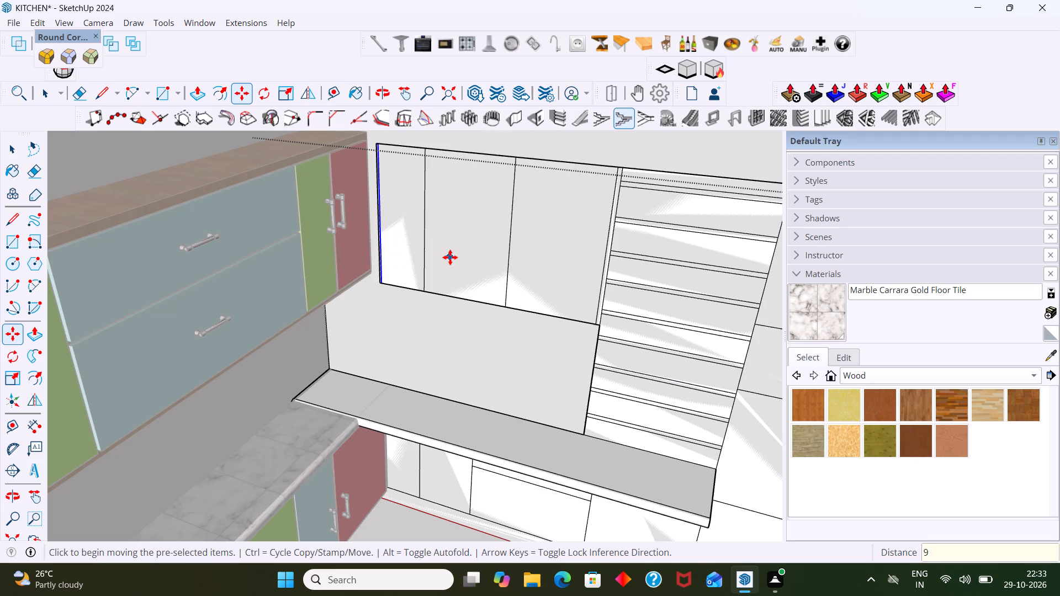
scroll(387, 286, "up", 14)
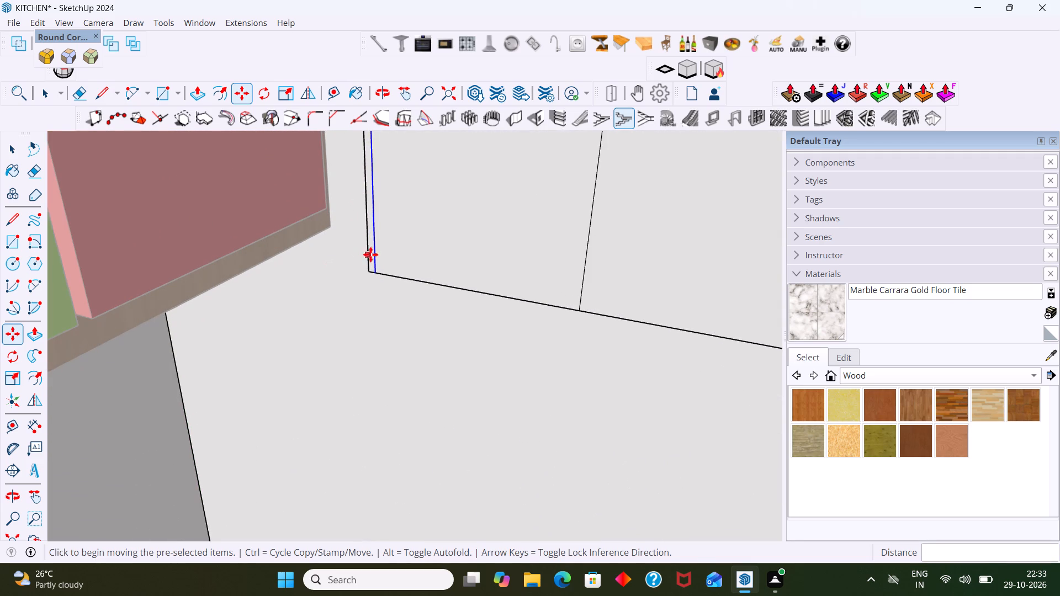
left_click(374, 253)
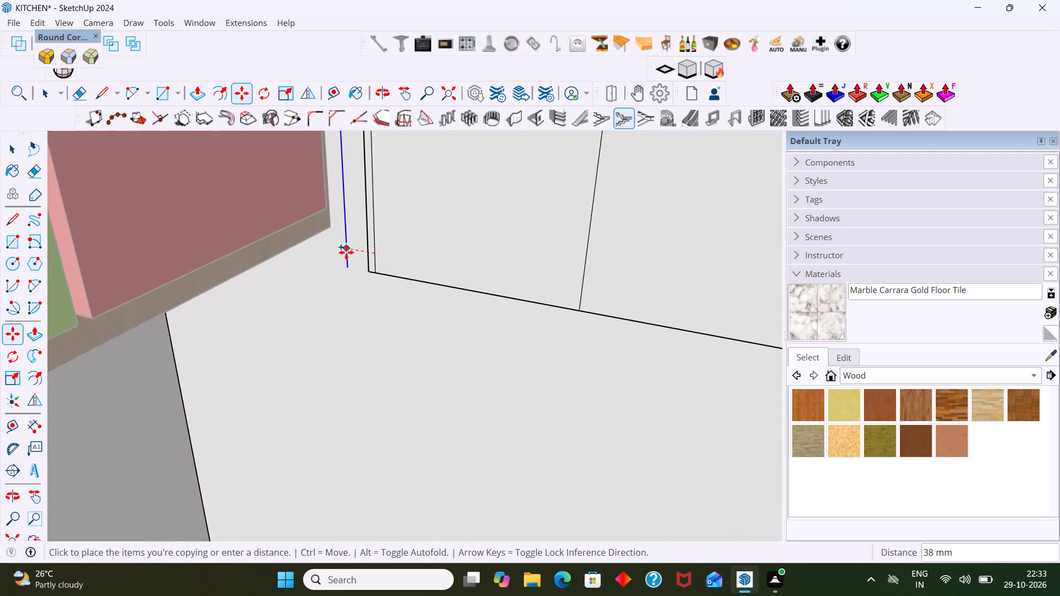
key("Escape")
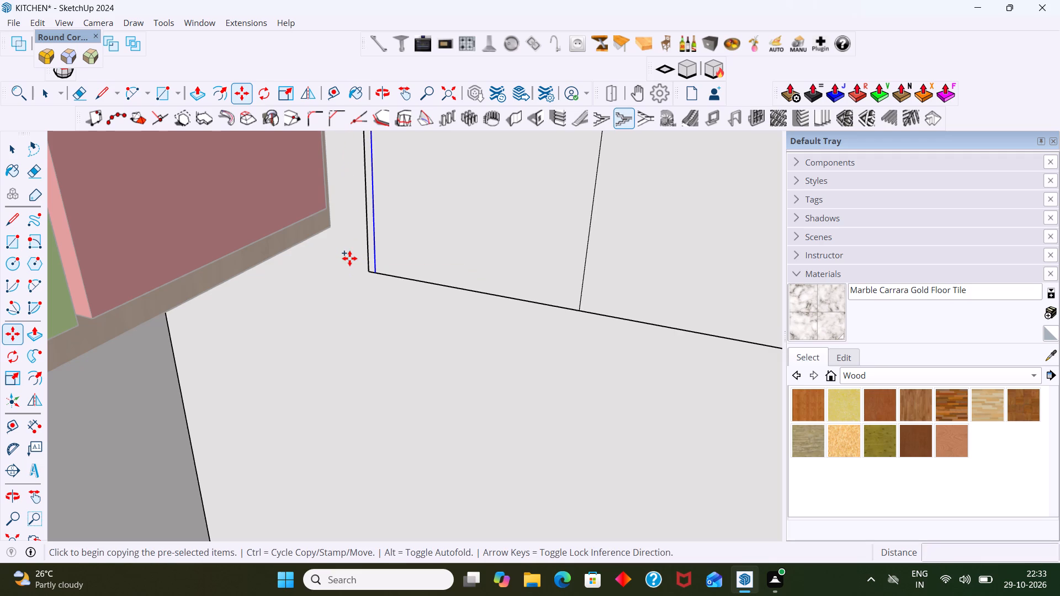
Undo the elevation work back to the point before the slatted-column elevation was placed on the room's wall, and clear the selection.
key("ctrl+z")
scroll(367, 268, "down", 10)
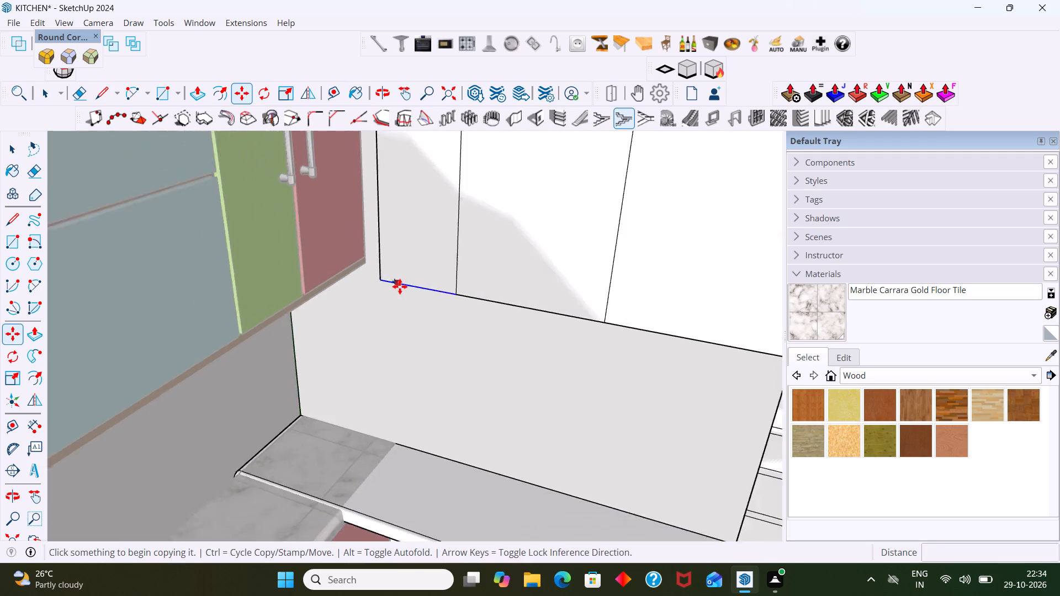
scroll(400, 286, "down", 14)
key("ctrl+z")
key("ctrl+z")
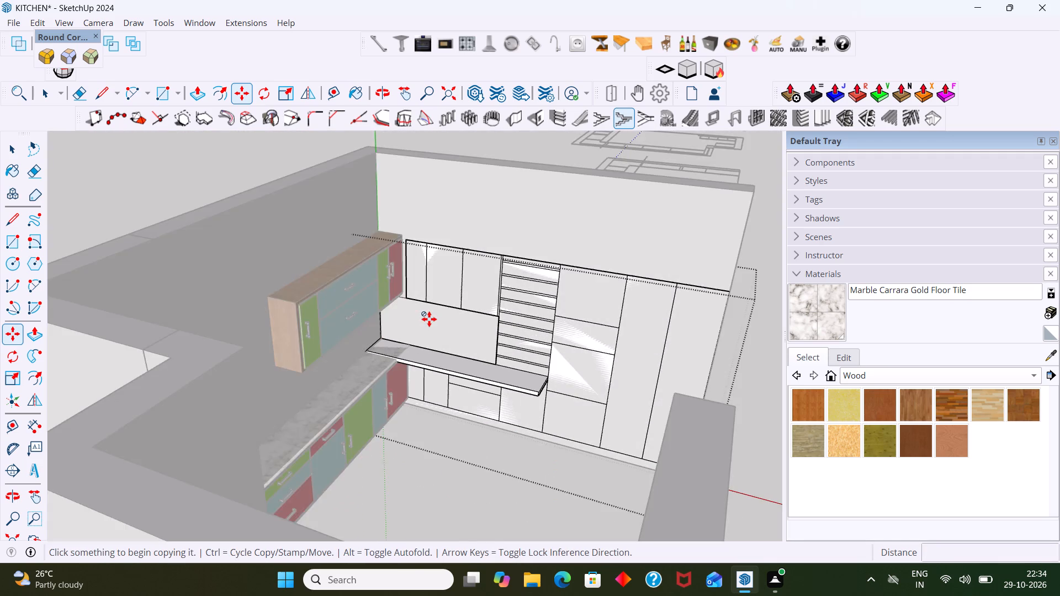
key("ctrl+z")
key("ctrl+z")
key("ctrl+z")
key("ctrl+z")
key("ctrl+z")
key("ctrl+z")
key("ctrl+z")
key("ctrl+z")
key("ctrl+z")
key("ctrl+z")
key("ctrl+z")
key("ctrl+z")
key("ctrl+z")
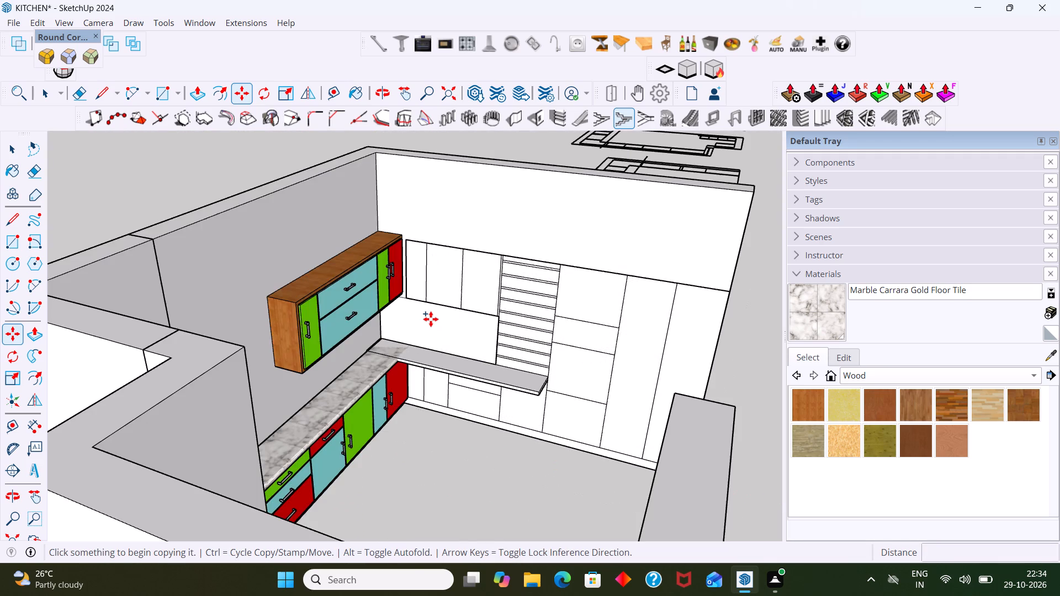
key("ctrl+z")
key("ctrl+z")
key("ctrl+z")
key("ctrl+z")
key("ctrl+z")
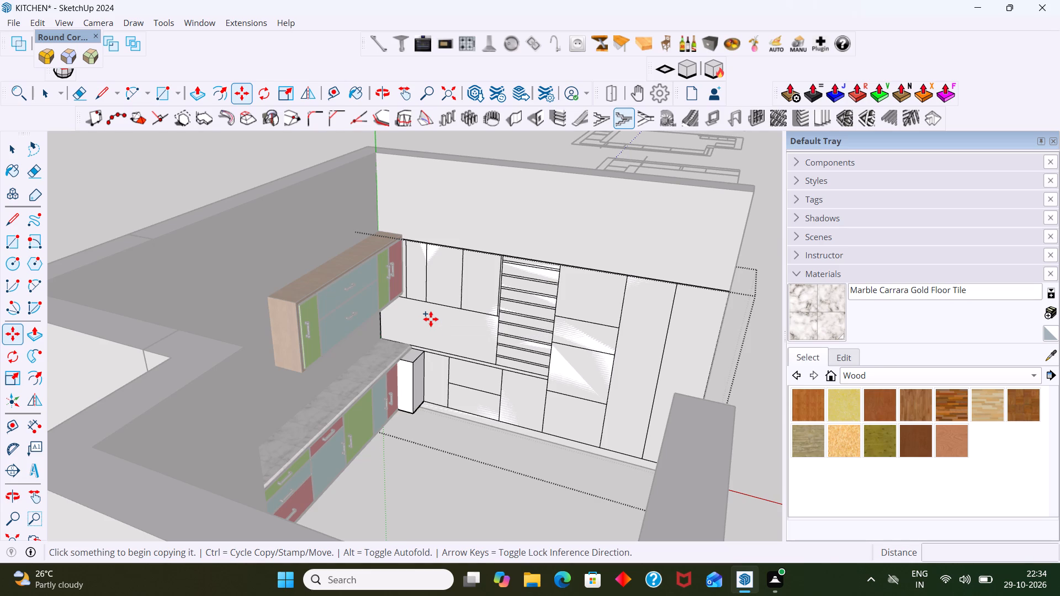
key("ctrl+z")
key("ctrl+z")
key("ctrl+z")
key("ctrl+z")
key("ctrl+z")
key("ctrl+z")
key("ctrl+z")
scroll(432, 315, "down", 2)
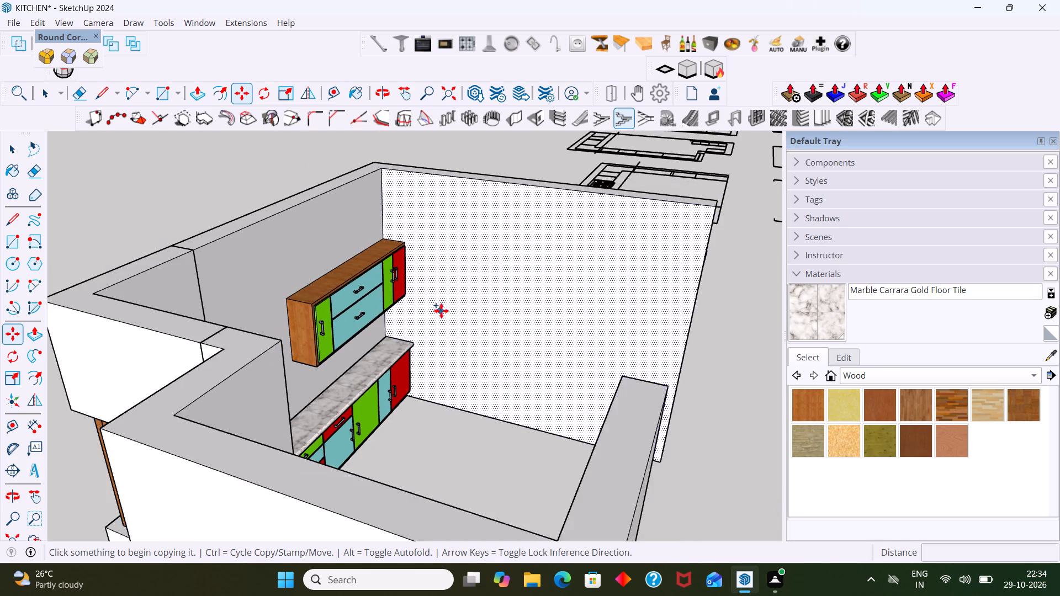
scroll(441, 311, "down", 4)
key("space")
left_click(660, 417)
Open the slatted-column elevation group and delete the diagonals and faces of the crossed panel ending its upper cabinet row.
scroll(664, 398, "down", 1)
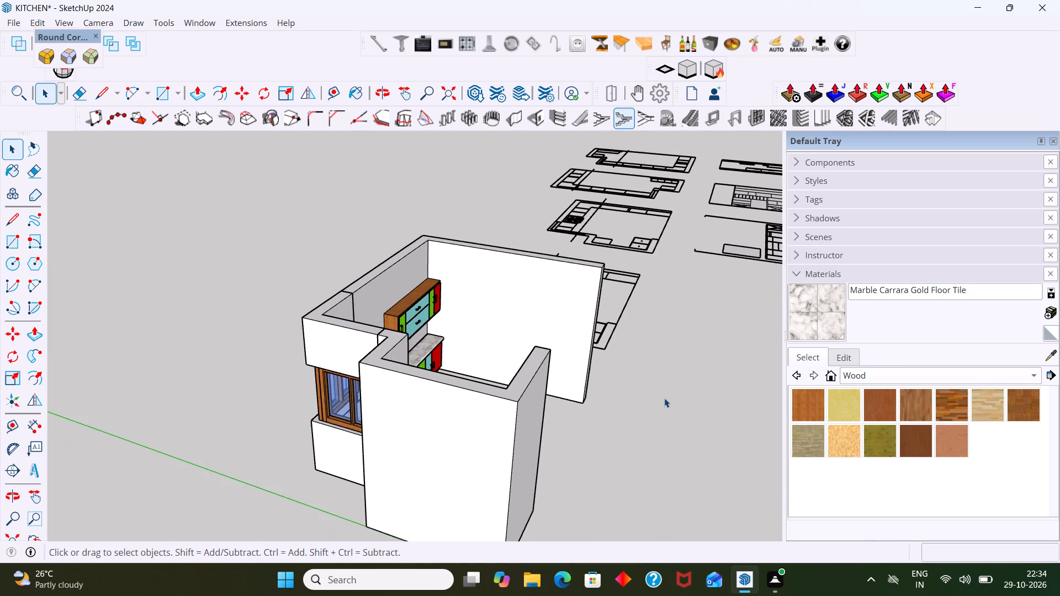
middle_click_drag(664, 389, 436, 354, "shift")
scroll(453, 334, "down", 6)
middle_click_drag(572, 308, 288, 295)
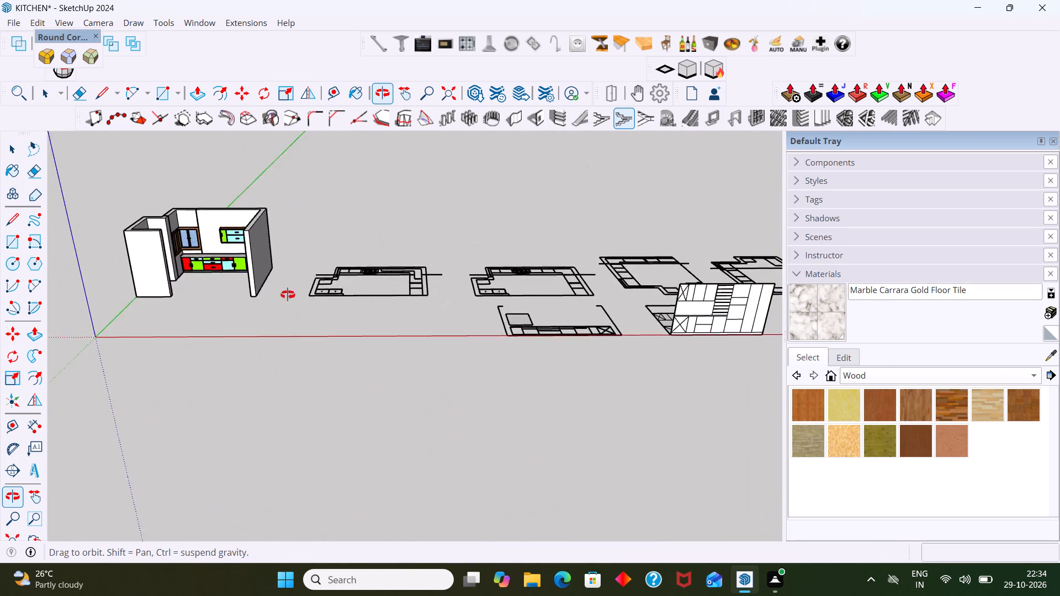
middle_click_drag(288, 295, 296, 290)
scroll(644, 355, "down", 2)
scroll(716, 328, "up", 14)
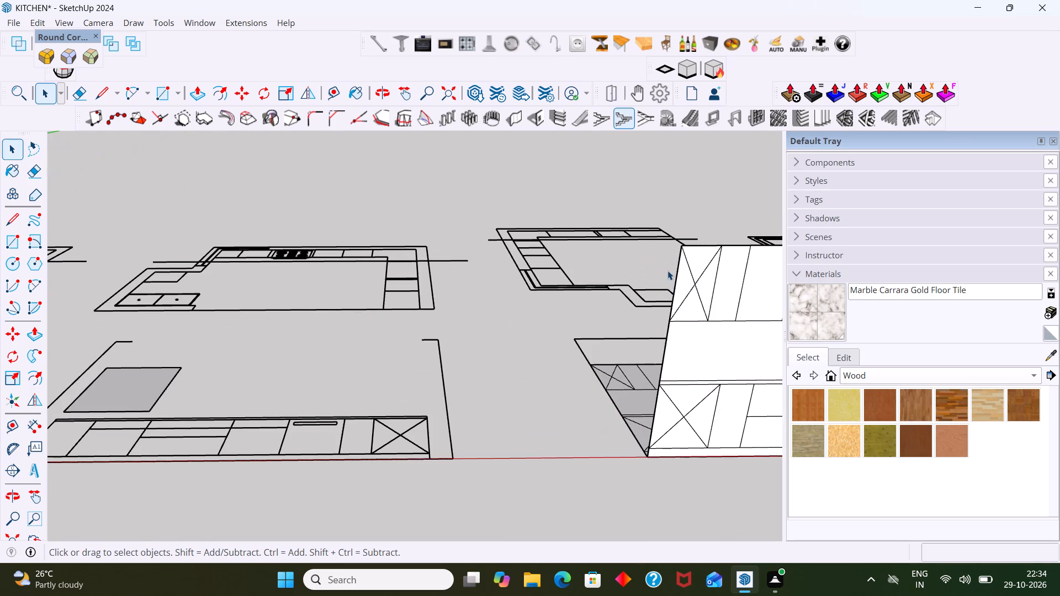
middle_click_drag(736, 307, 487, 217, "shift")
scroll(416, 215, "up", 3)
scroll(480, 225, "down", 9)
middle_click_drag(553, 240, 415, 211, "shift")
scroll(465, 208, "down", 2)
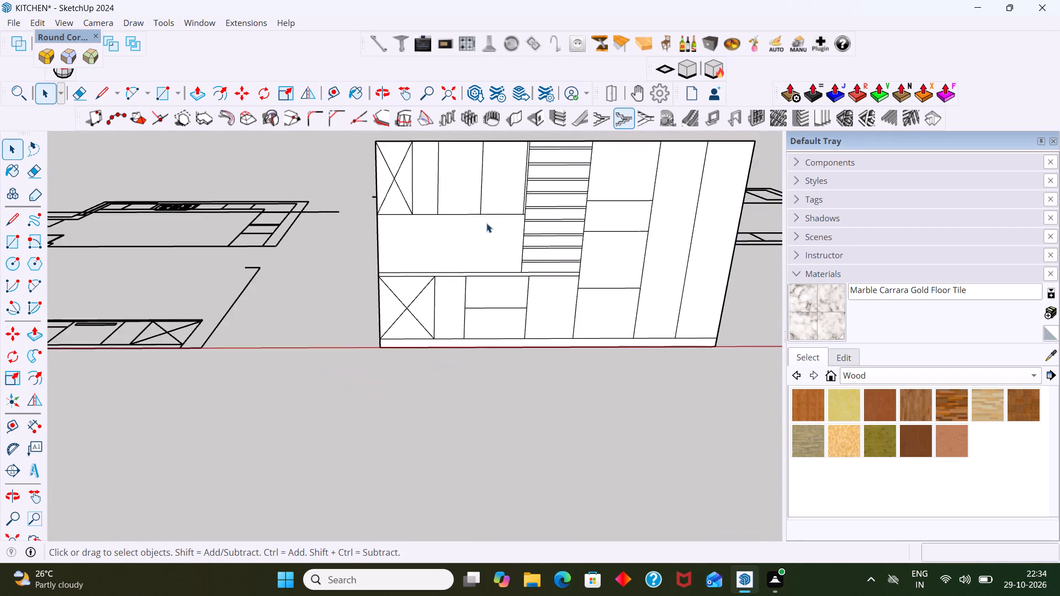
scroll(486, 223, "down", 5)
scroll(442, 223, "up", 6)
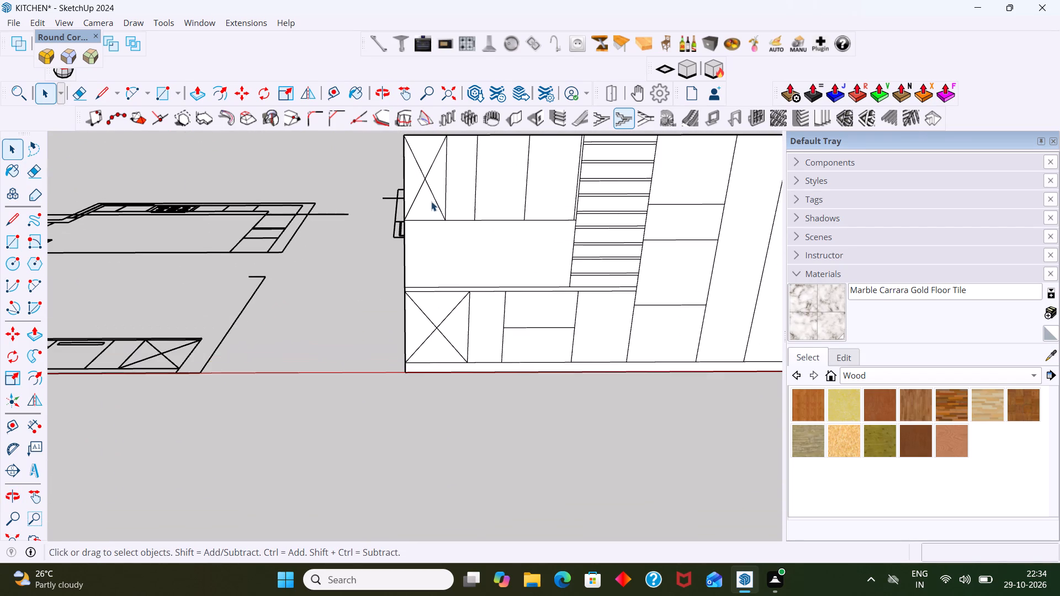
left_click(434, 198)
triple_click(434, 198)
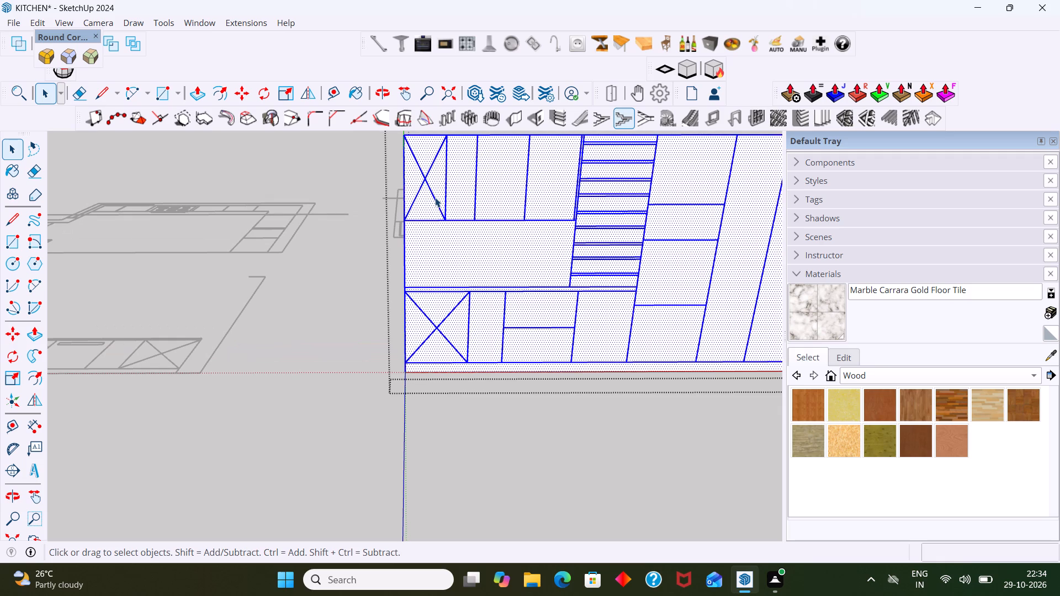
left_click(437, 198)
key("Delete")
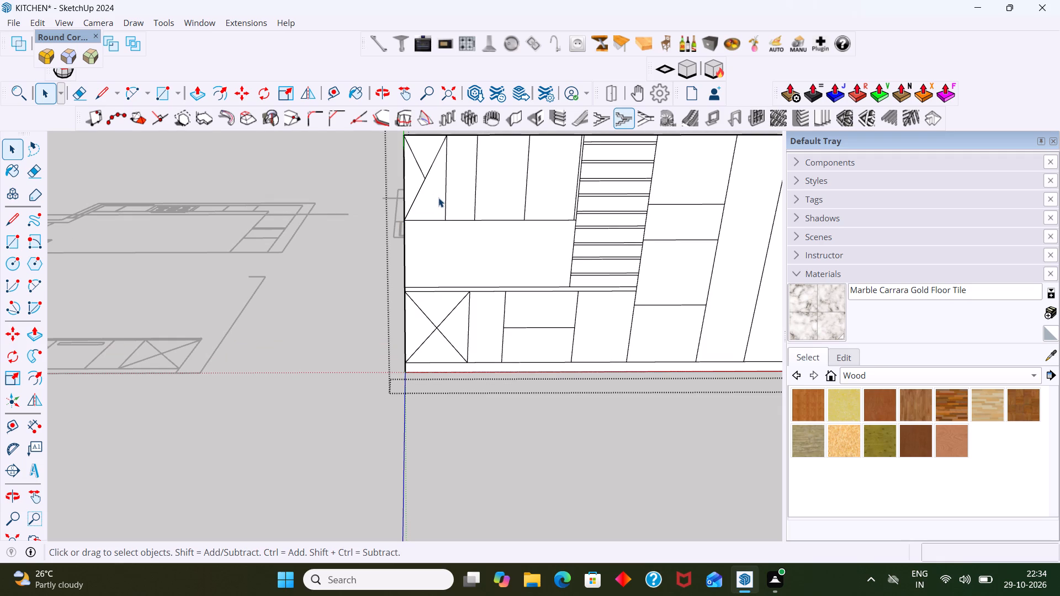
left_click(437, 196)
key("Delete")
left_click(426, 170)
key("Delete")
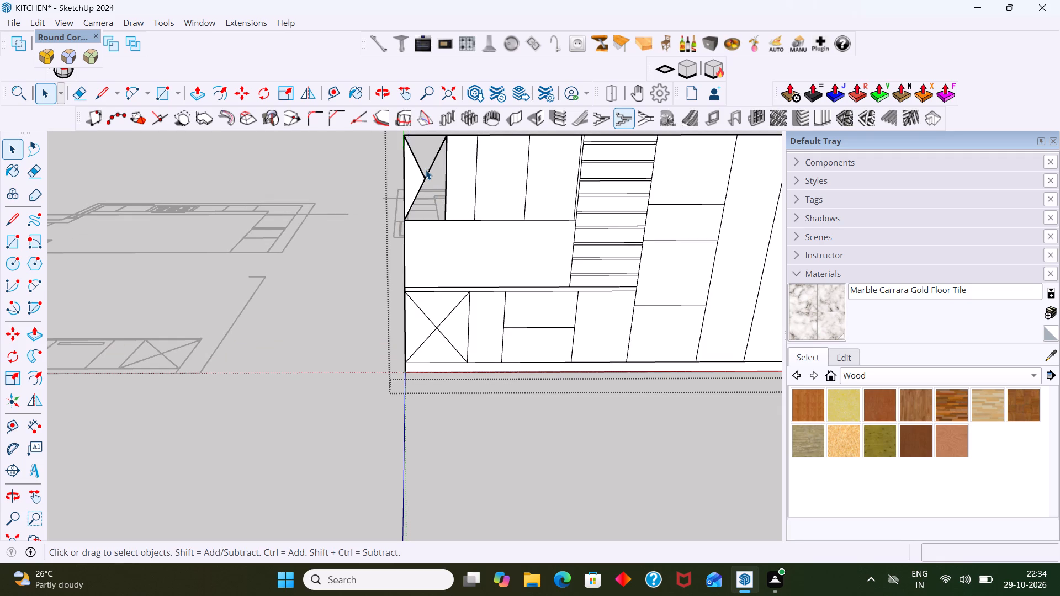
left_click(426, 167)
left_click(428, 166)
left_click(430, 165)
key("Delete")
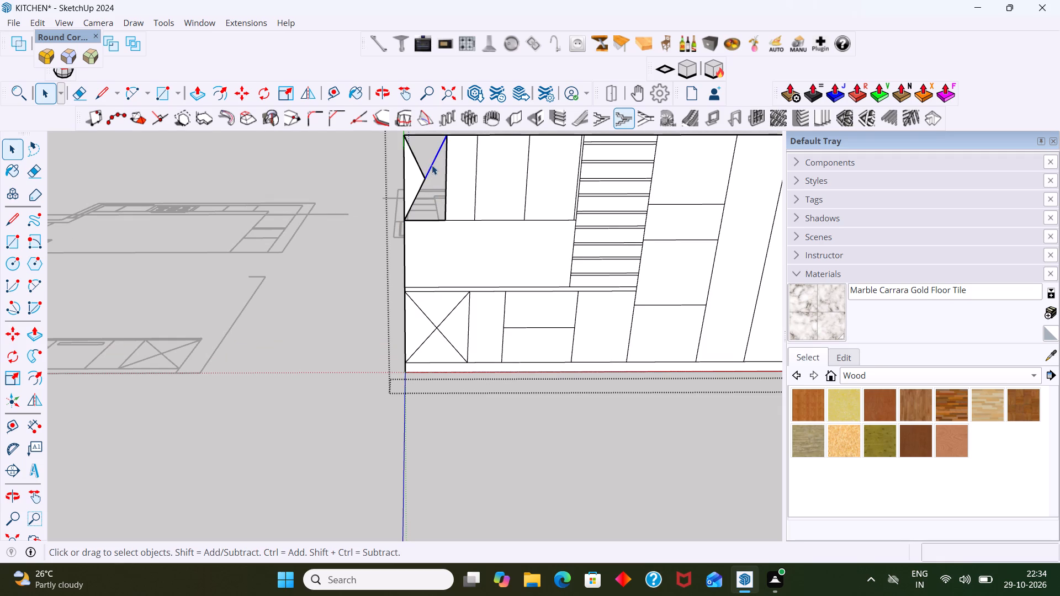
left_click(422, 171)
key("Delete")
left_click(425, 180)
key("Delete")
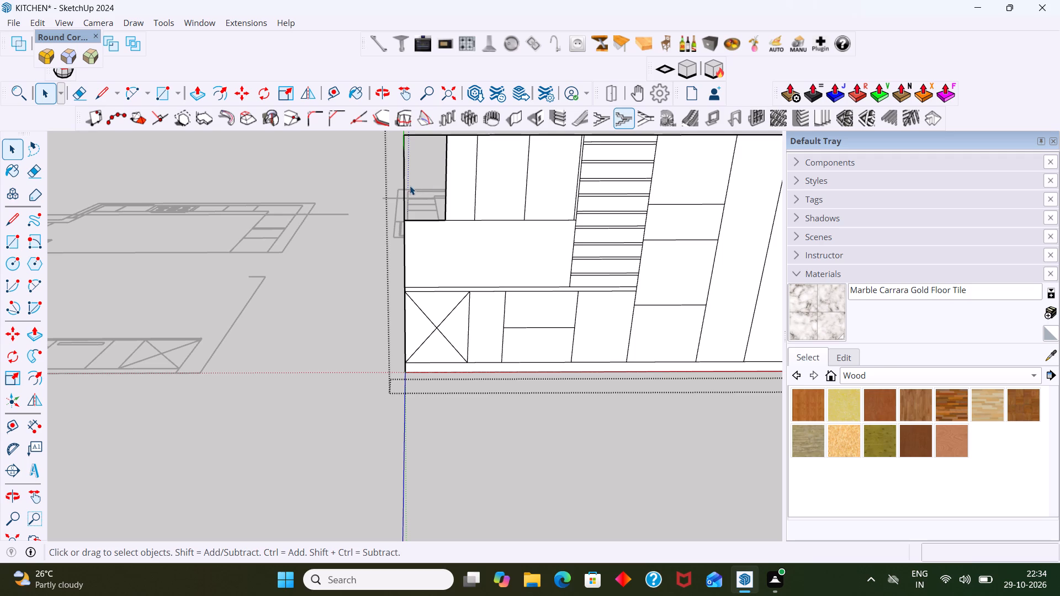
Delete the leftover outer side edge and top edge around the emptied upper end panel.
scroll(433, 209, "down", 1)
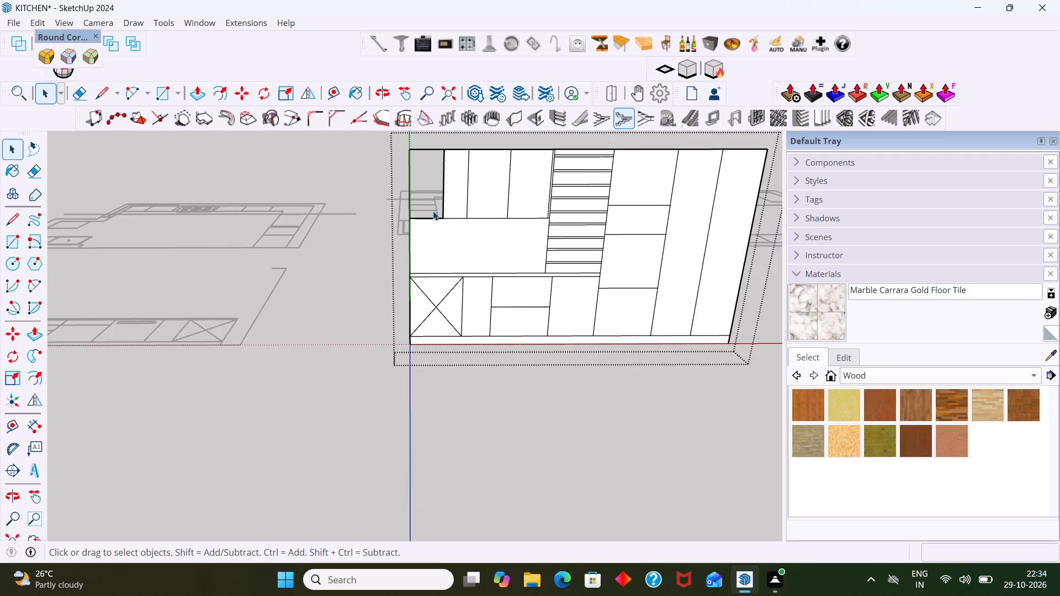
scroll(433, 211, "down", 1)
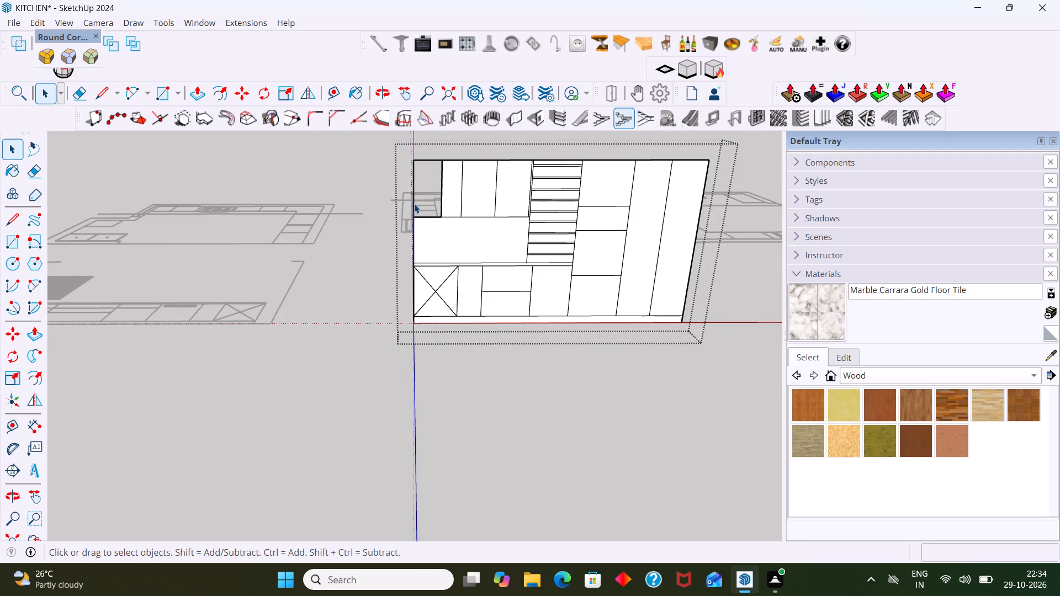
left_click(414, 203)
key("Delete")
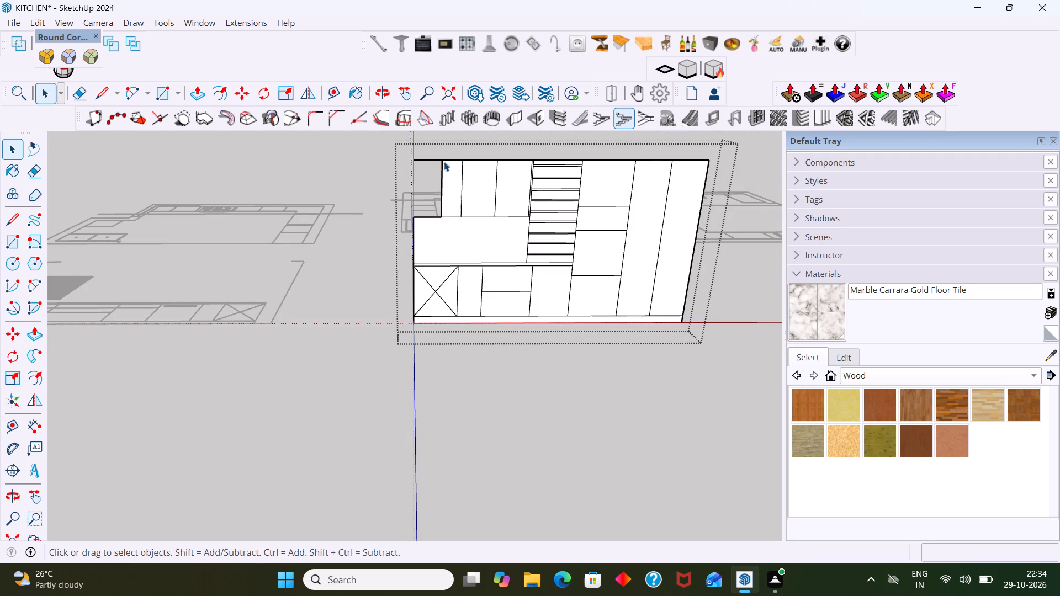
left_click(435, 161)
key("Delete")
Delete the backsplash face between the upper and base cabinets, plus its exposed top edge segment and outer side edge.
left_click(453, 238)
key("Delete")
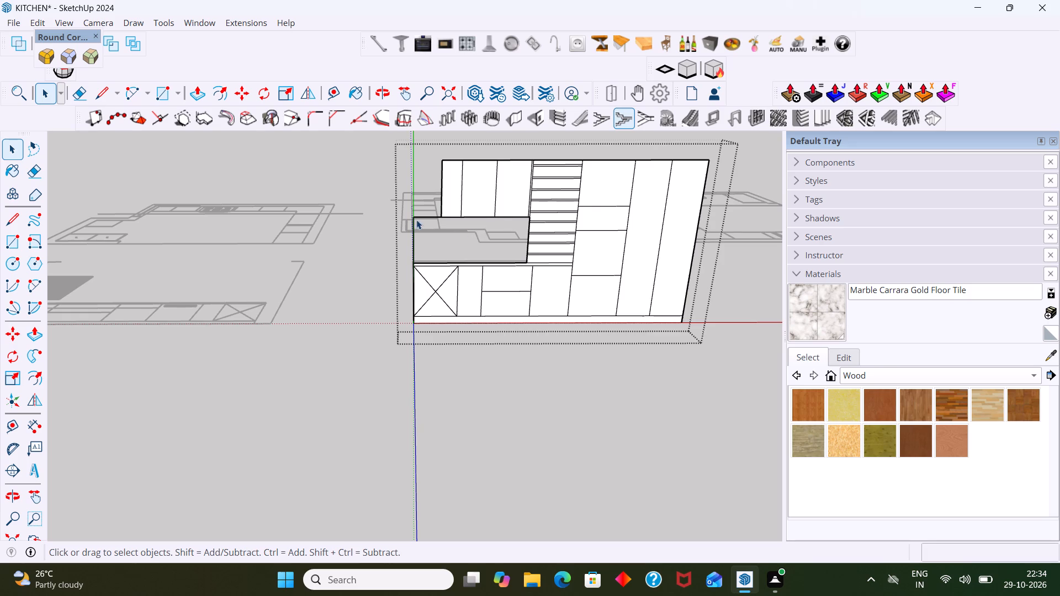
left_click(425, 217)
key("Delete")
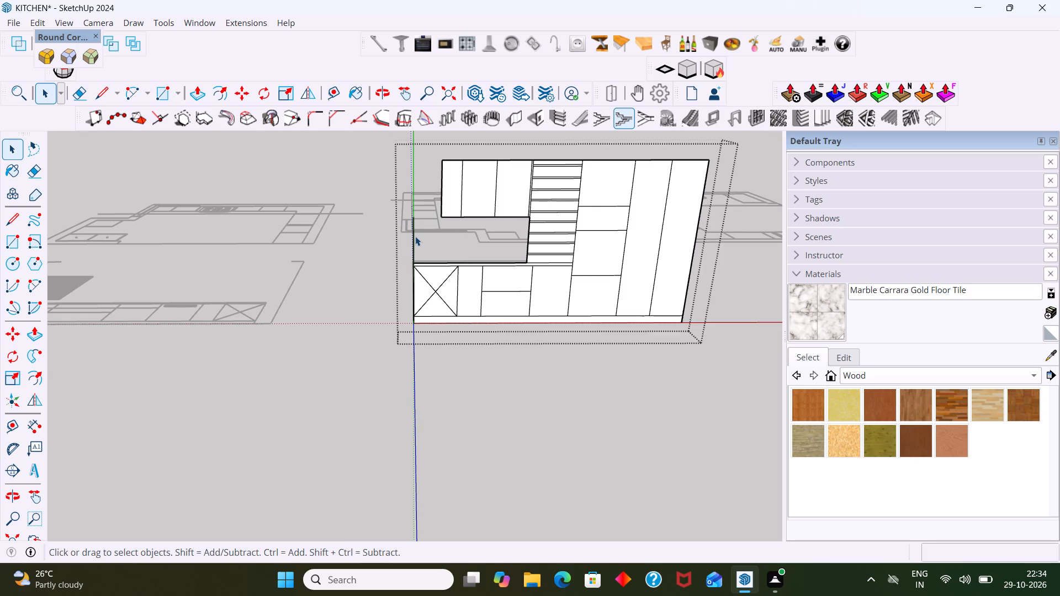
left_click(415, 237)
key("Delete")
Remove the crossed end panel of the base cabinet row by deleting its diagonals, face and outer vertical edge.
scroll(483, 243, "down", 1)
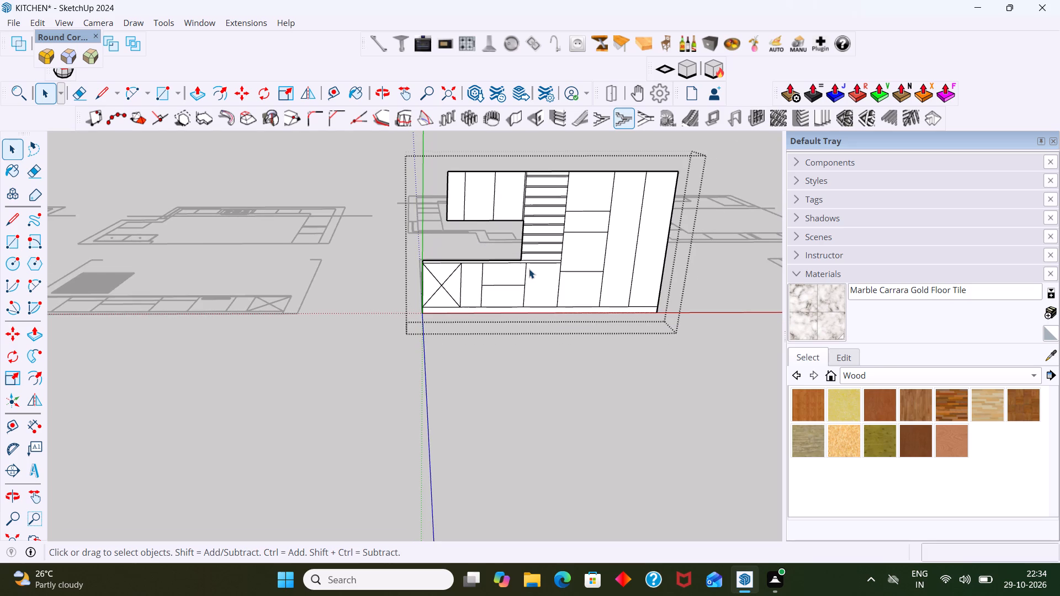
scroll(533, 267, "up", 2)
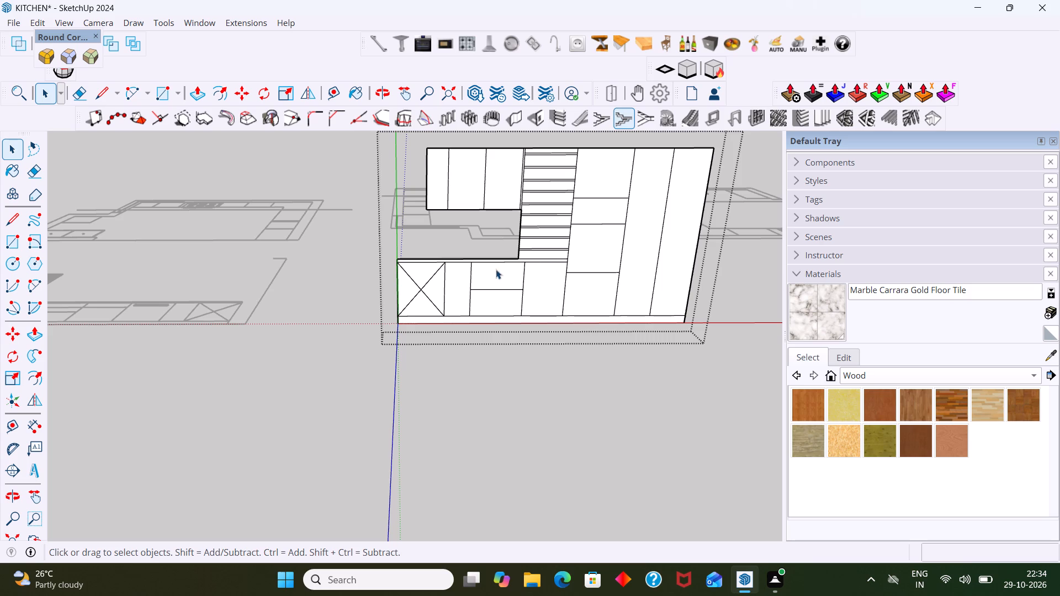
scroll(439, 291, "up", 2)
left_click(418, 285)
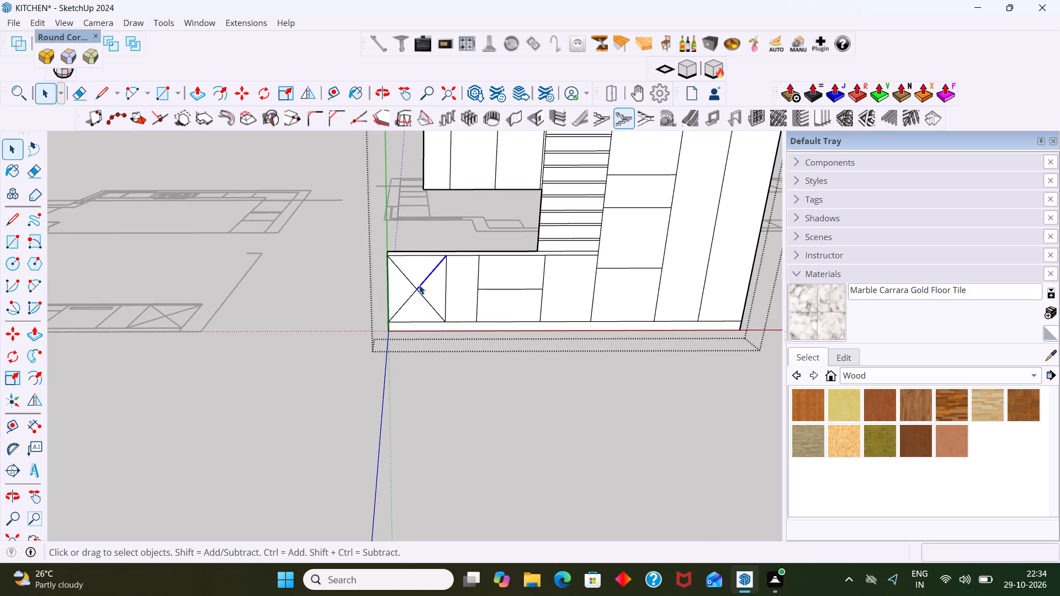
key("Delete")
left_click(423, 295)
key("Delete")
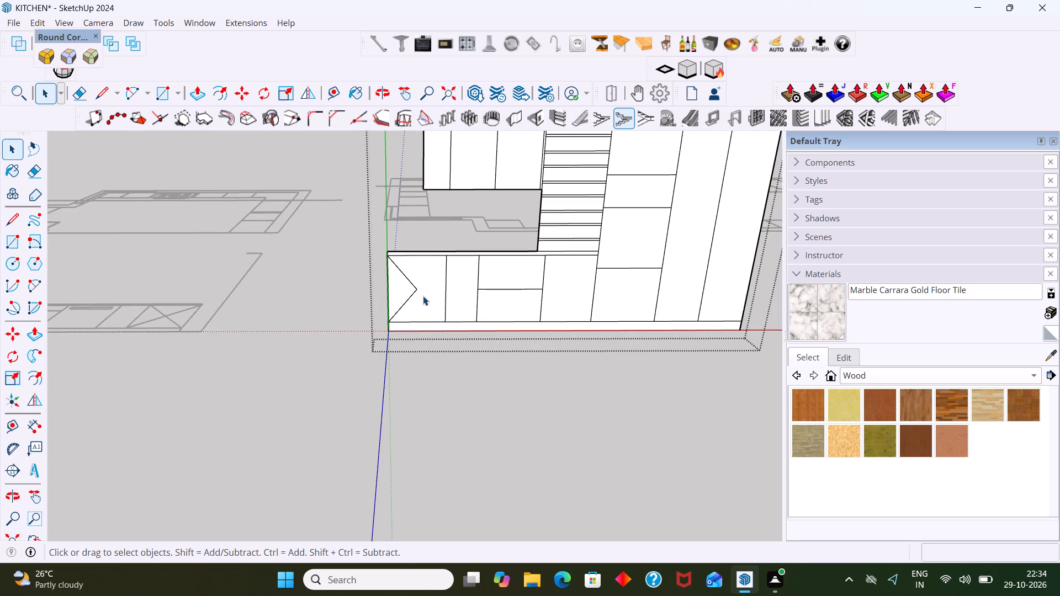
left_click(414, 296)
key("Delete")
left_click(409, 284)
key("Delete")
left_click(436, 286)
key("Delete")
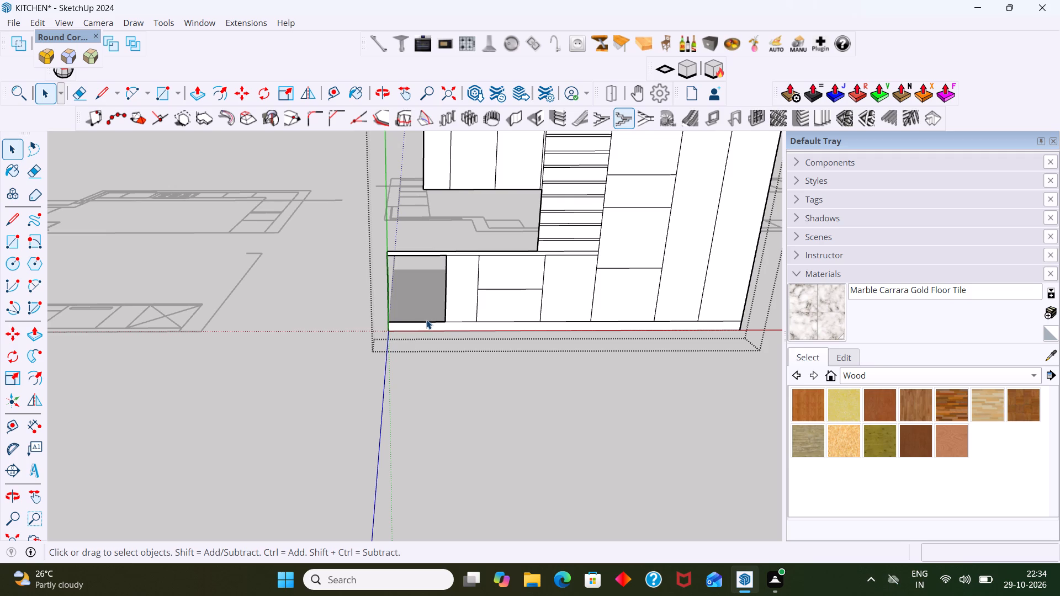
scroll(445, 322, "up", 2)
scroll(404, 238, "up", 2)
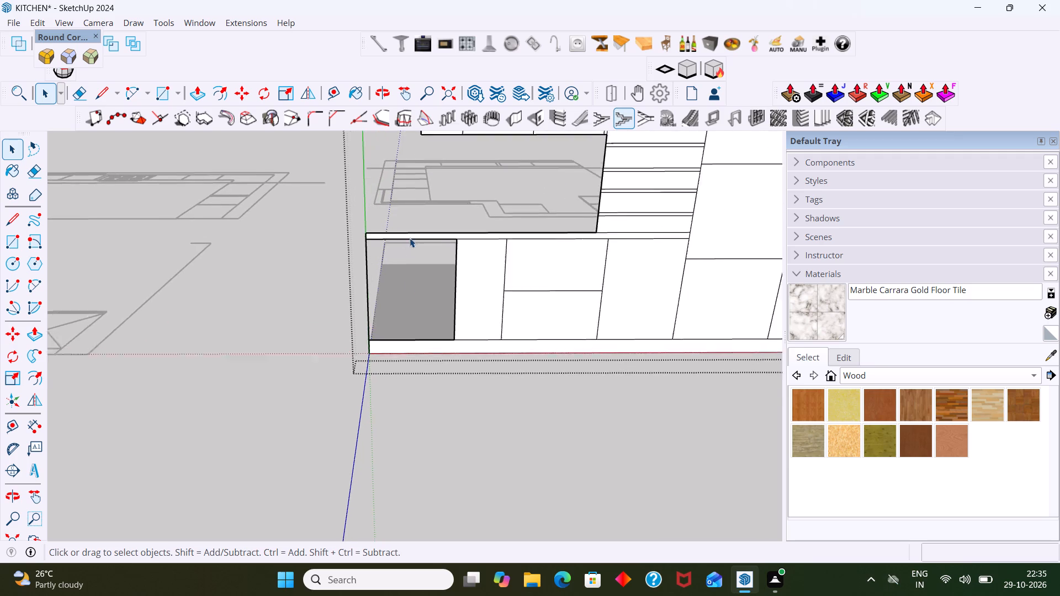
scroll(410, 238, "up", 2)
scroll(417, 236, "down", 2)
left_click(367, 279)
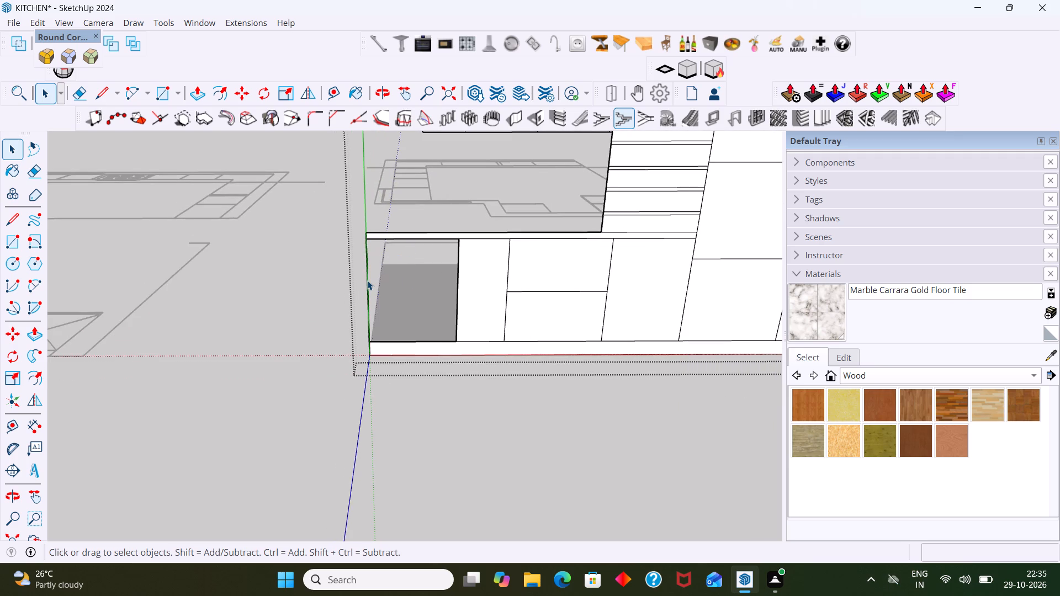
key("Delete")
Split the countertop strip in line with the remaining base cabinet's end edge and delete the overhanging piece with its edges.
scroll(446, 253, "down", 7)
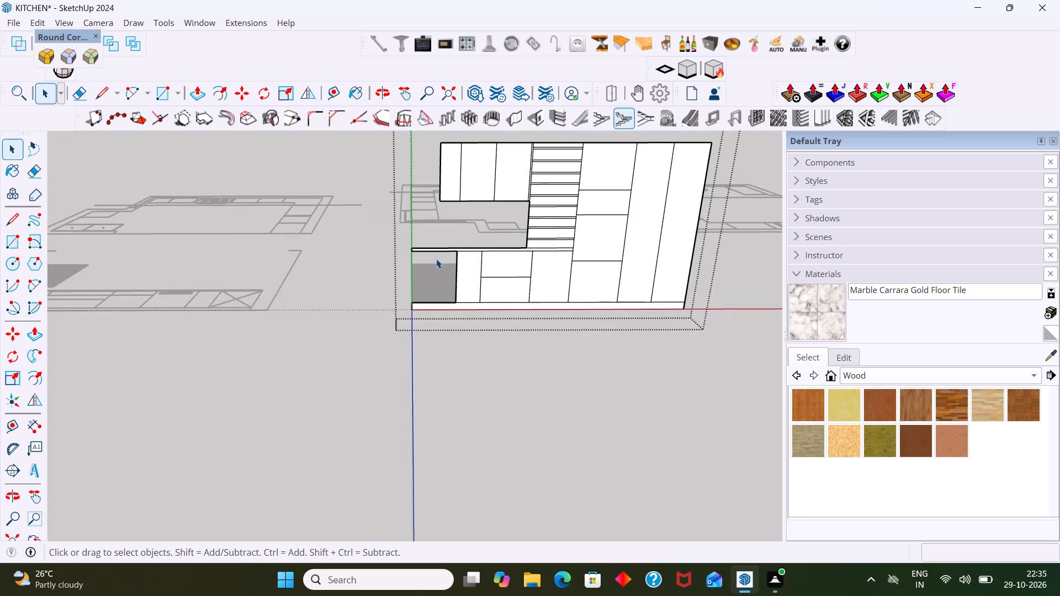
scroll(436, 256, "up", 7)
scroll(483, 256, "up", 6)
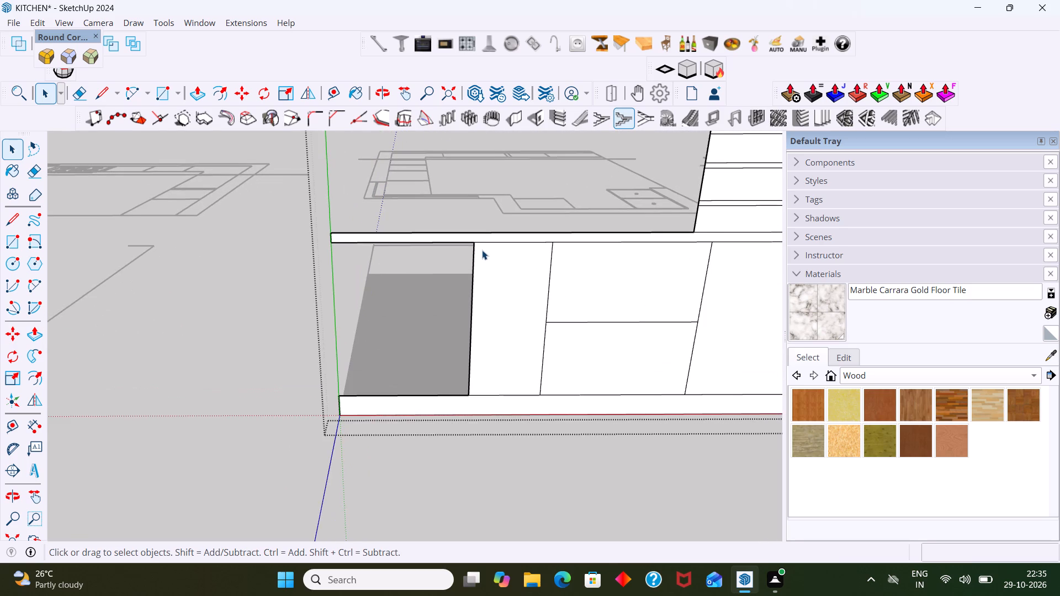
key("l")
left_click(475, 241)
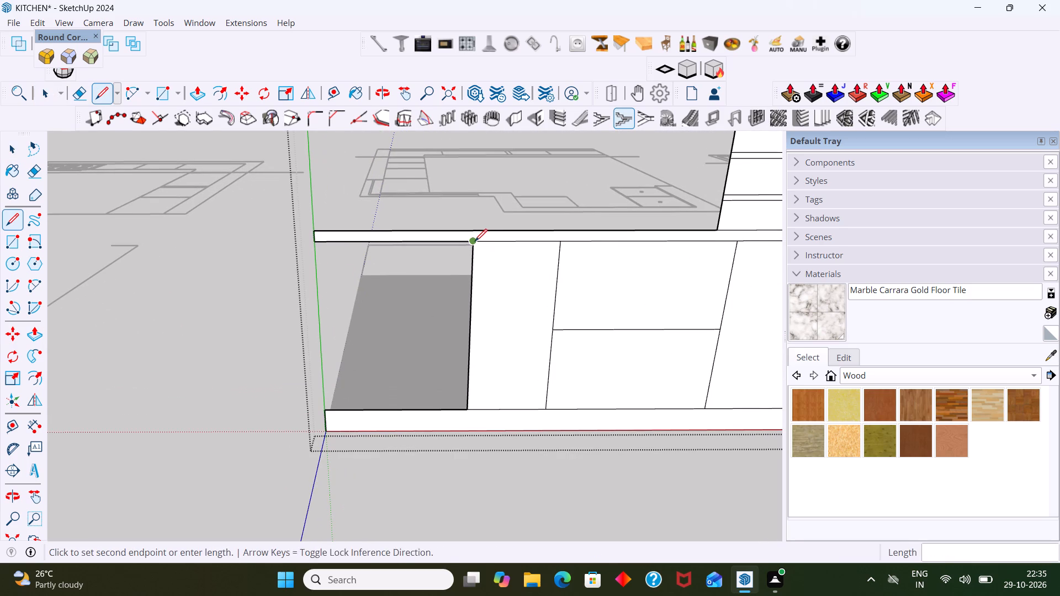
left_click(474, 231)
key("space")
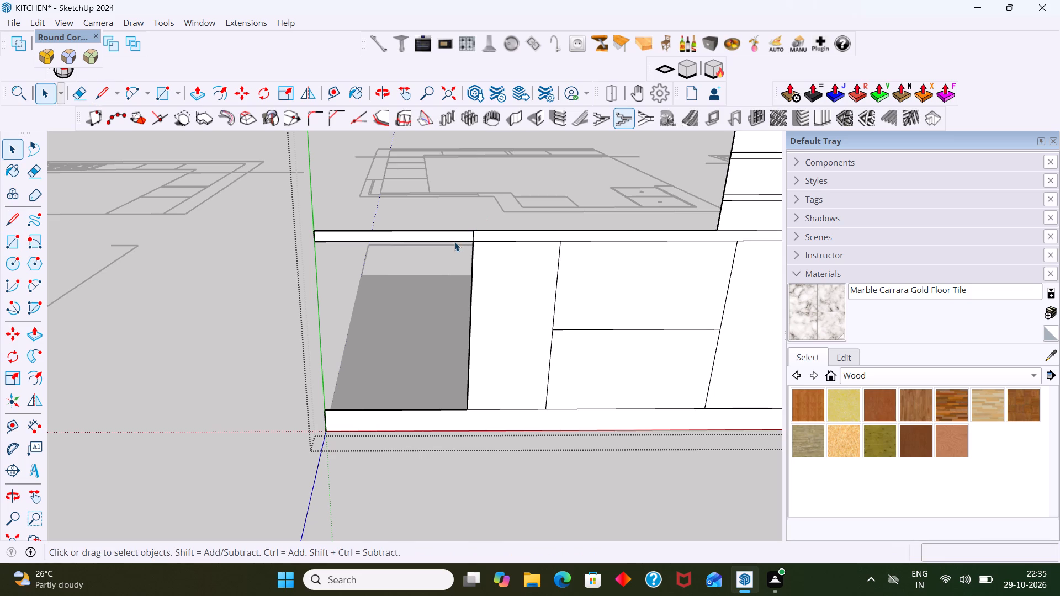
left_click(453, 235)
key("Delete")
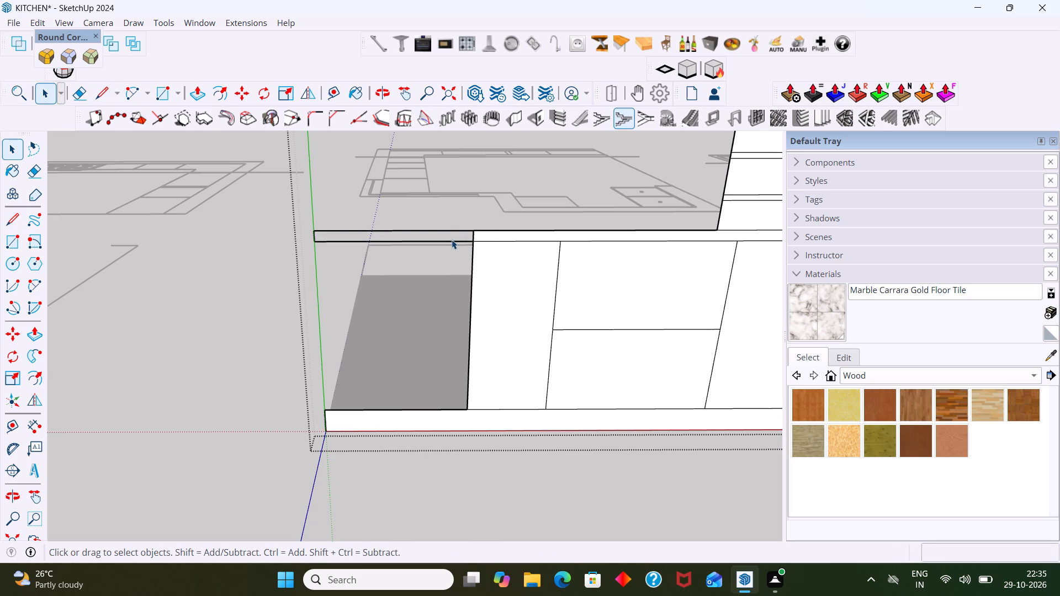
left_click(452, 240)
key("Delete")
left_click(451, 230)
key("Delete")
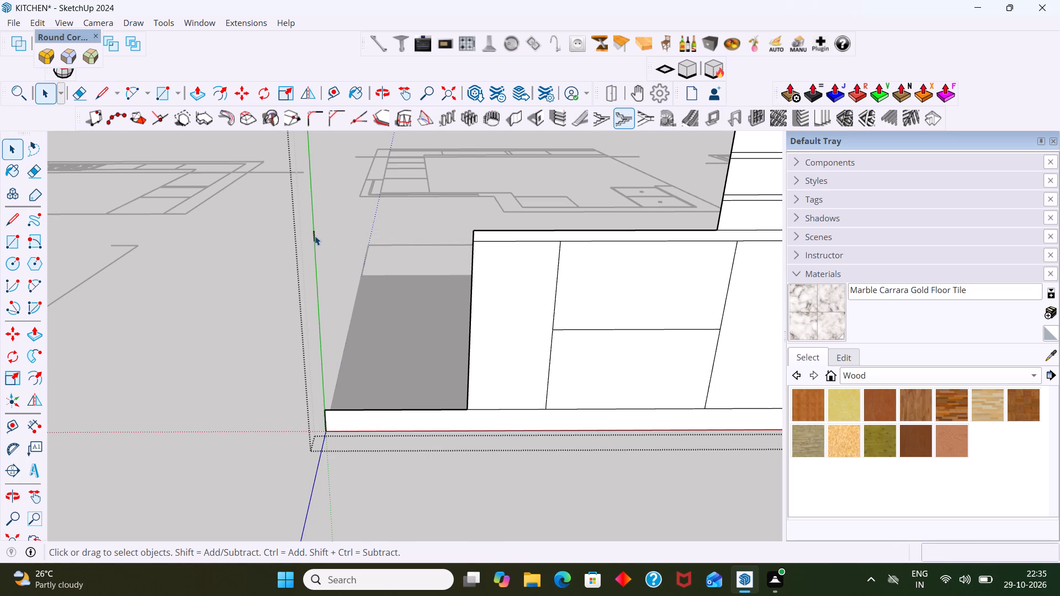
left_click_drag(327, 236, 308, 222)
key("Delete")
Split the plinth strip in line with the base cabinet's end edge and delete the overhanging piece with its edges.
scroll(479, 414, "down", 5)
middle_click_drag(485, 414, 410, 386, "shift")
scroll(395, 381, "down", 5)
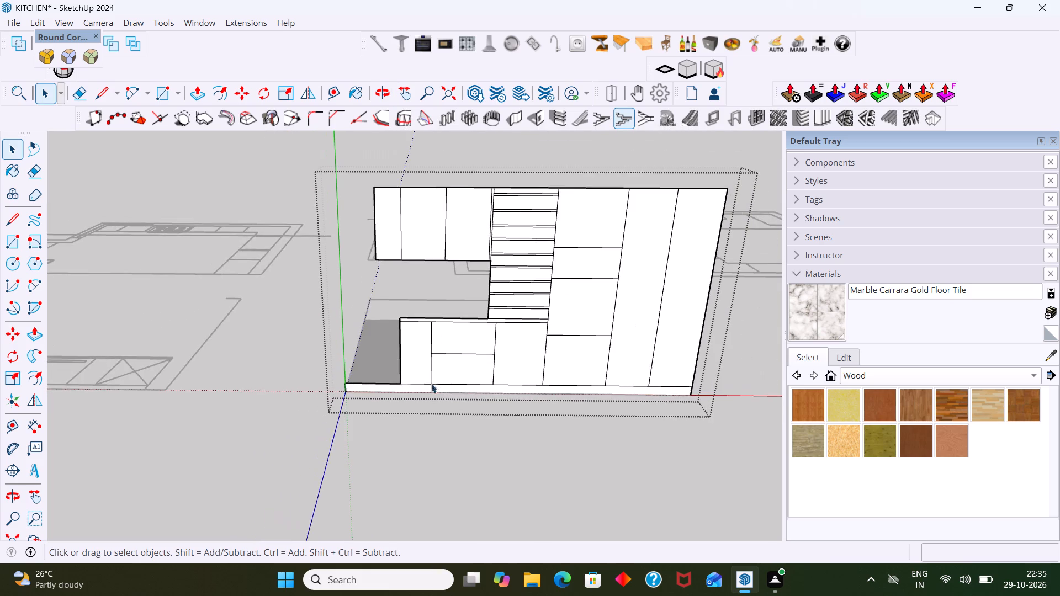
middle_click_drag(457, 381, 399, 358)
key("l")
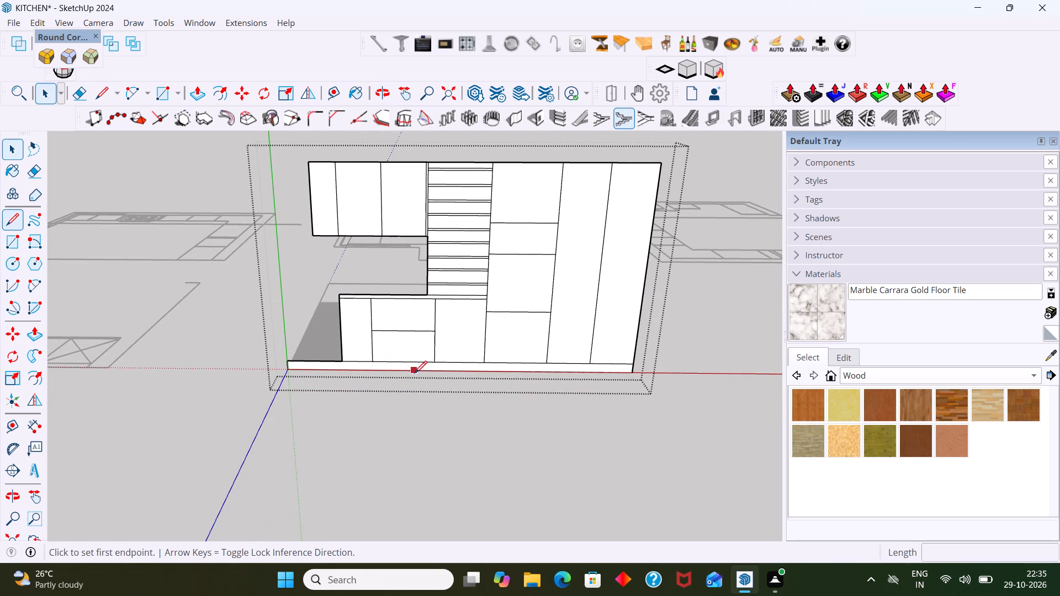
scroll(356, 376, "up", 7)
left_click(338, 350)
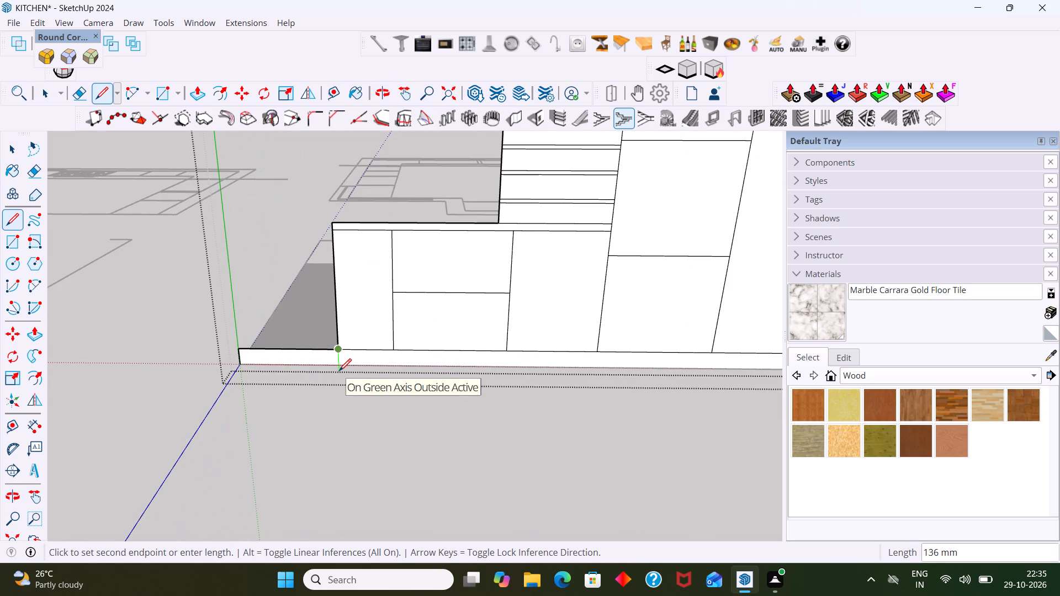
left_click(339, 366)
key("space")
left_click(320, 363)
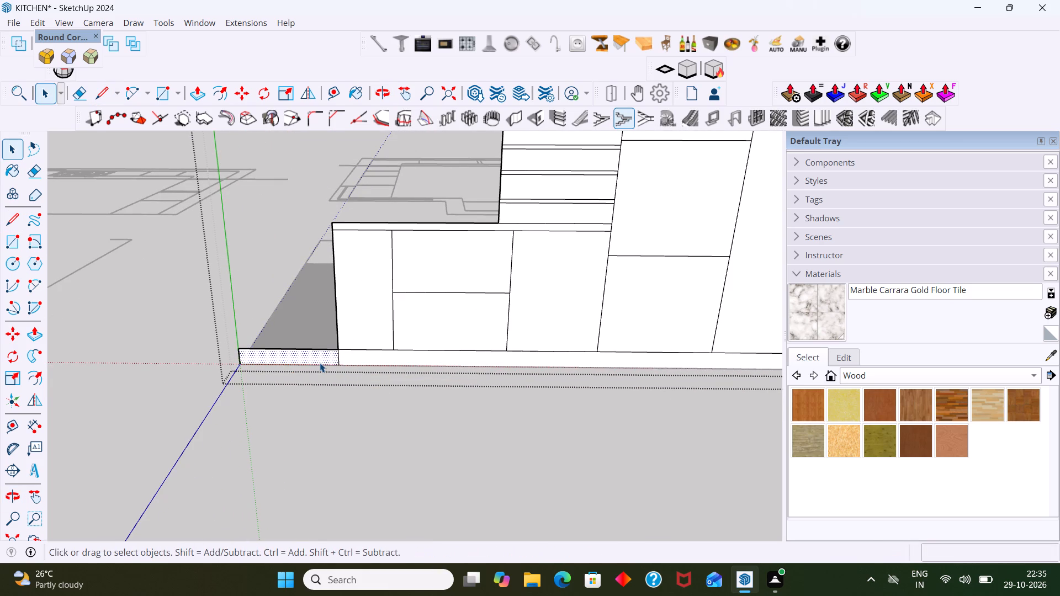
key("Delete")
left_click(319, 347)
key("Delete")
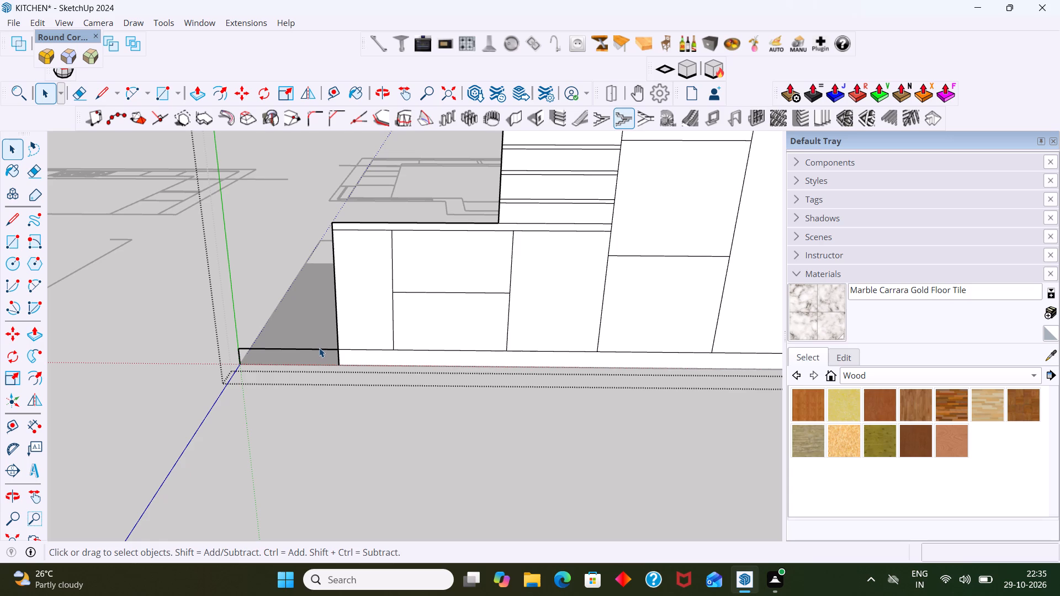
left_click(319, 348)
key("Delete")
left_click_drag(244, 359, 232, 354)
key("Delete")
Delete the leftover bottom edge segment running from the base cabinet's end to the origin.
scroll(273, 361, "down", 3)
middle_click_drag(317, 366, 436, 372)
scroll(505, 372, "up", 4)
left_click(519, 384)
left_click(519, 384)
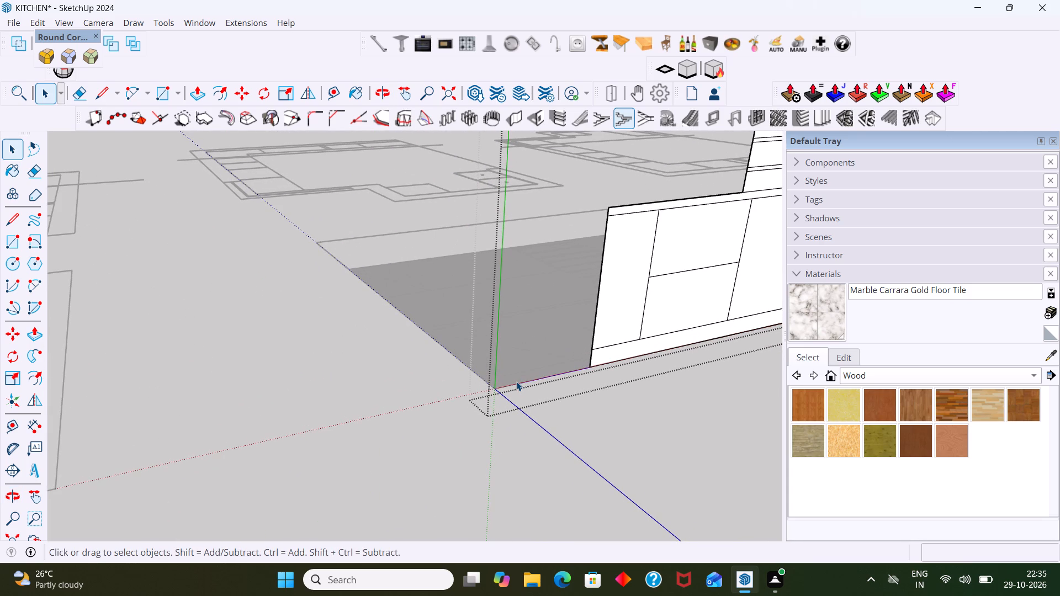
key("Delete")
Reopen the elevation group and copy the upper cabinet's outer vertical edge 9 mm inward across the end door.
scroll(516, 382, "down", 7)
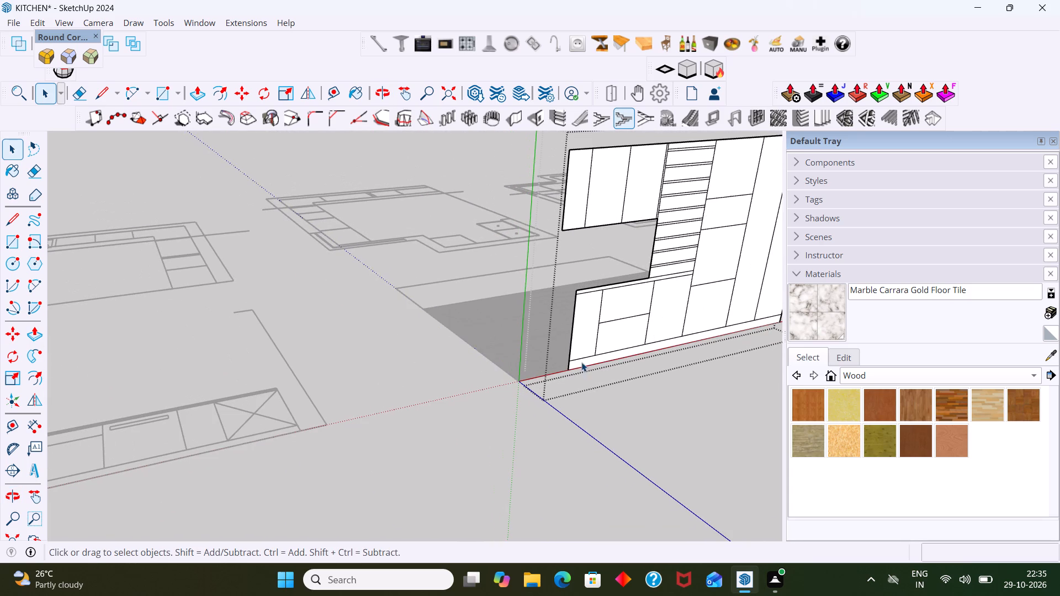
middle_click_drag(579, 359, 358, 356, "ctrl")
scroll(339, 350, "up", 2)
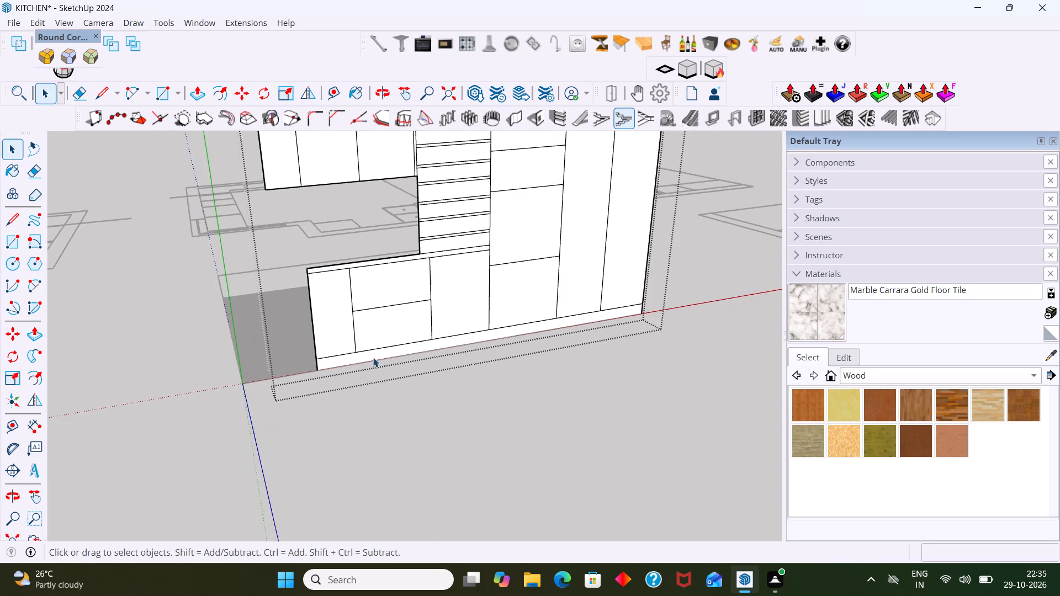
scroll(378, 365, "down", 5)
left_click(485, 415)
scroll(336, 243, "up", 6)
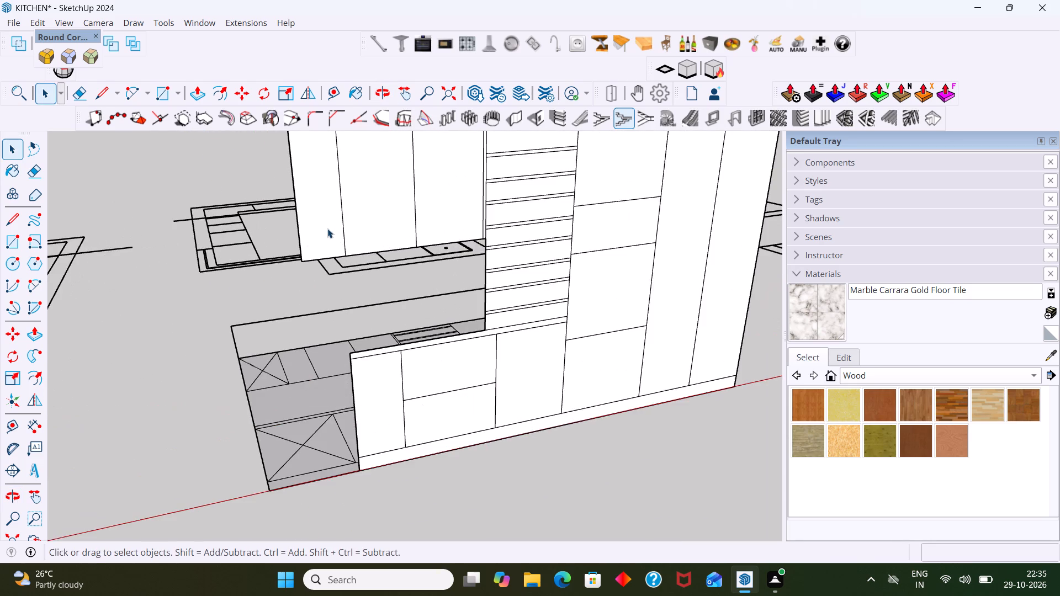
middle_click_drag(327, 228, 314, 261)
scroll(306, 237, "up", 3)
left_click(288, 252)
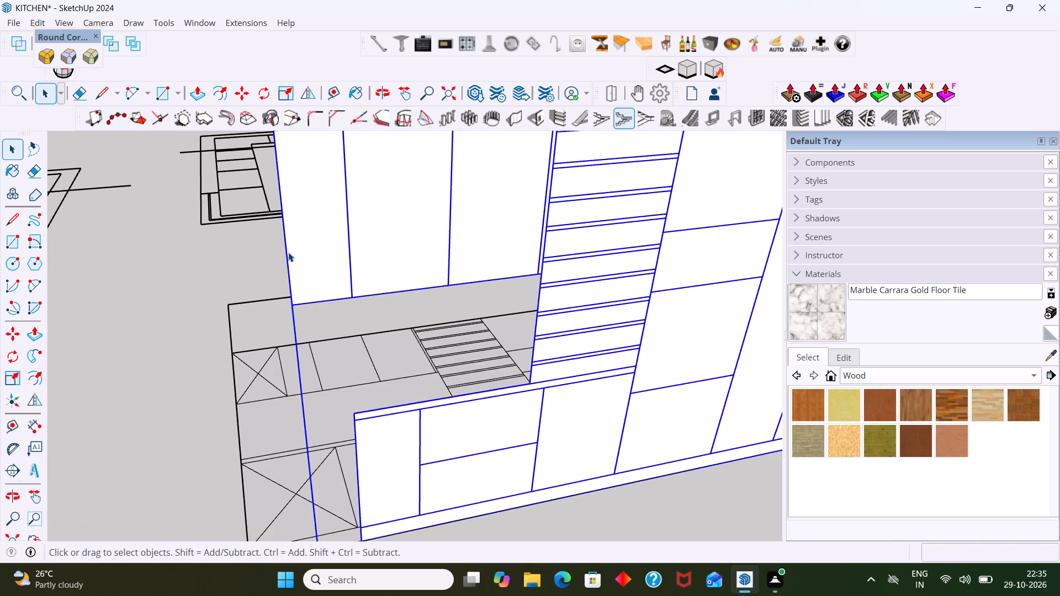
triple_click(288, 252)
left_click(288, 252)
left_click(288, 255)
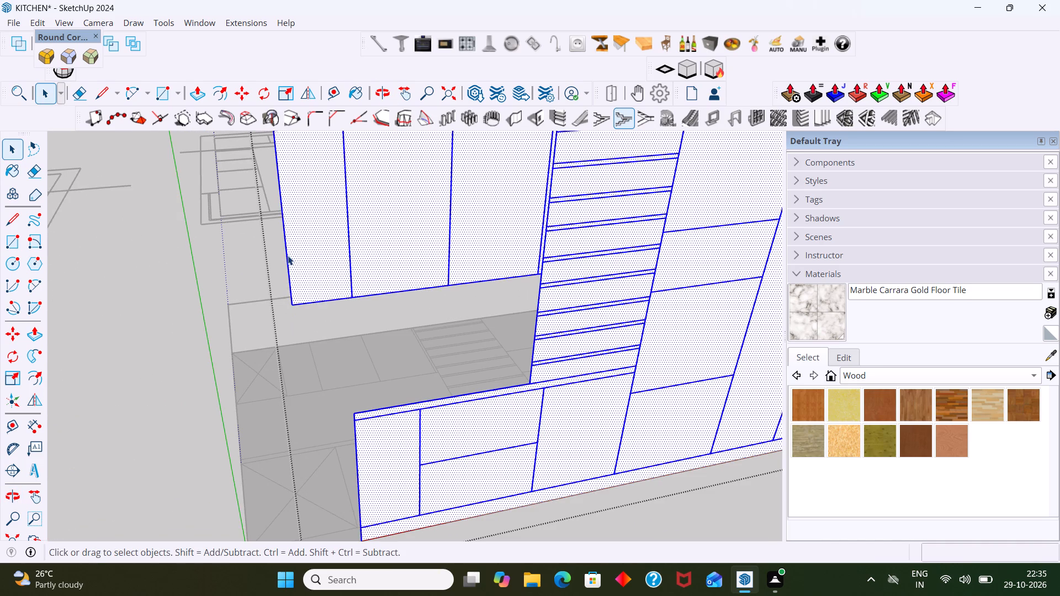
left_click(285, 257)
left_click(302, 268)
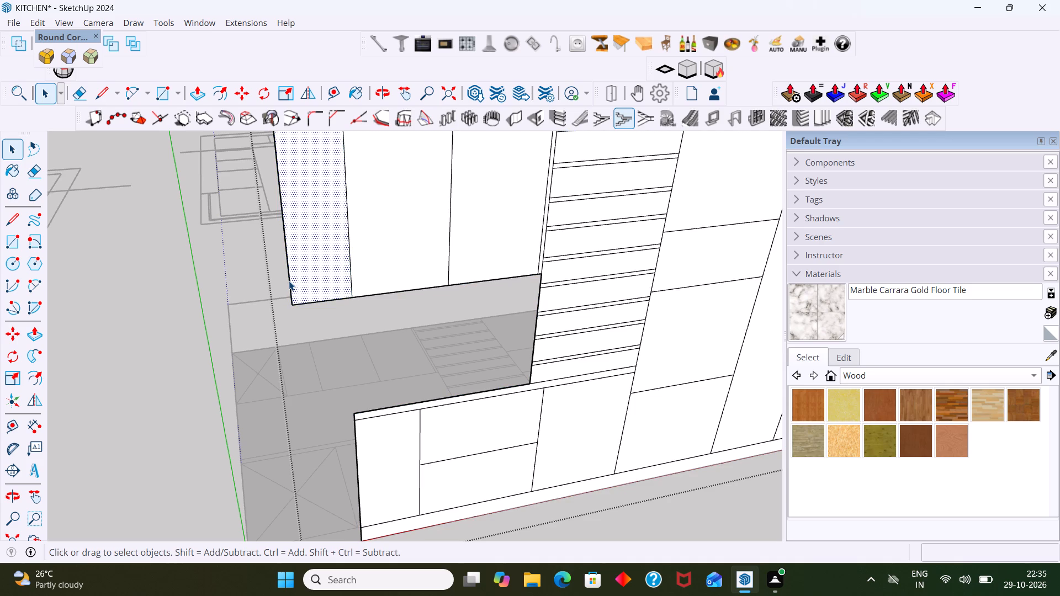
left_click(289, 281)
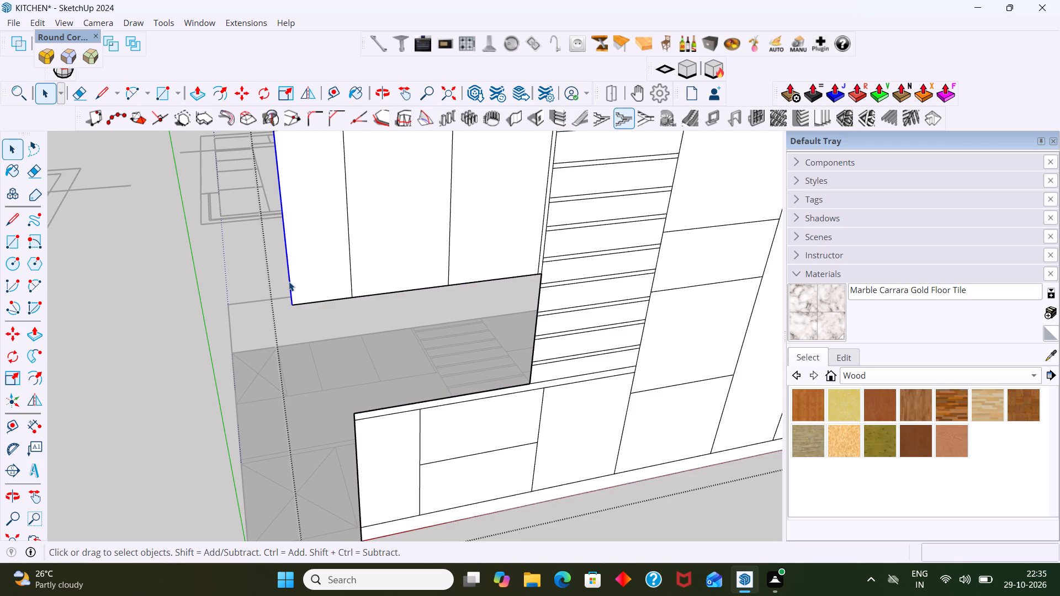
key("m")
left_click(289, 281)
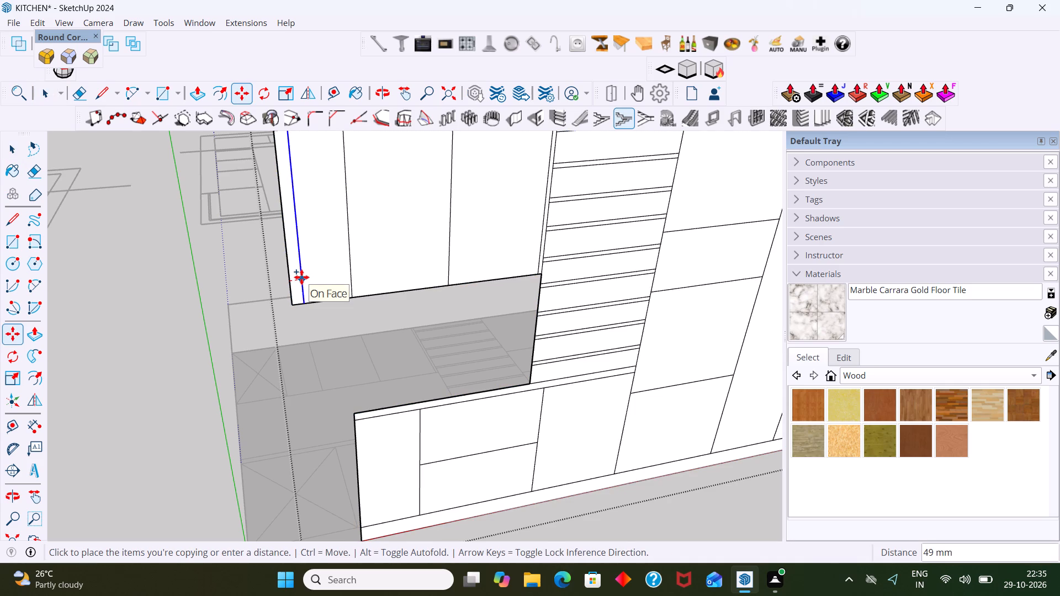
key("9")
key("Return")
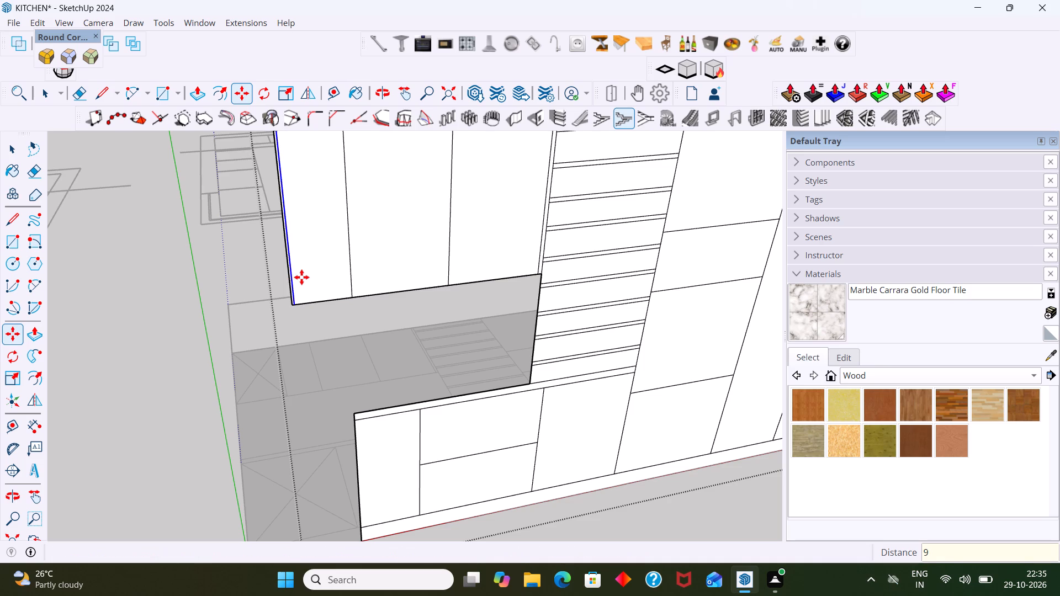
Copy the inset vertical edge 18 mm outward, past the upper cabinet's outer side.
scroll(322, 280, "up", 10)
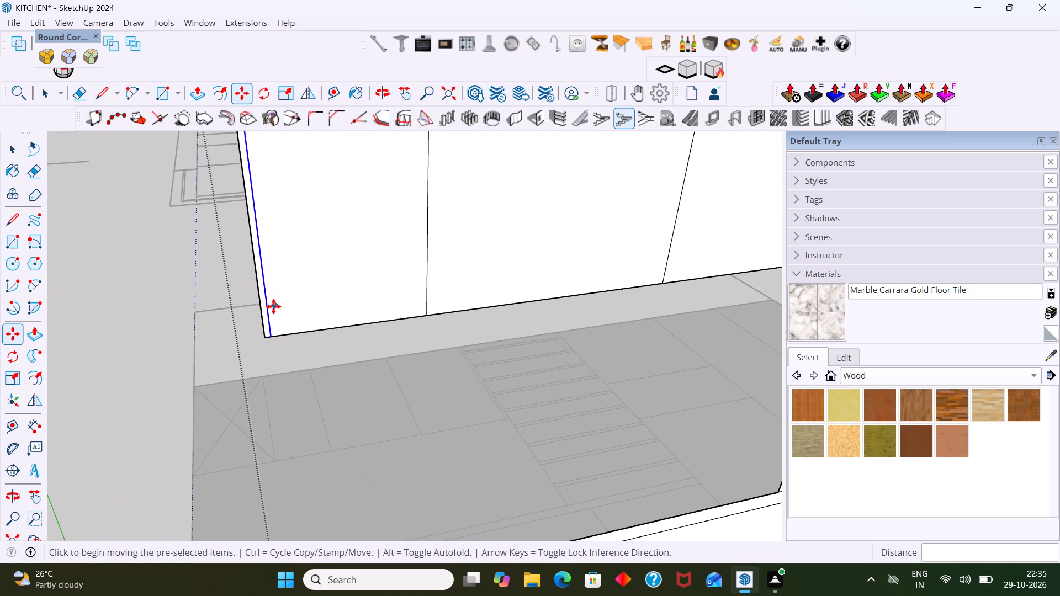
left_click(270, 315)
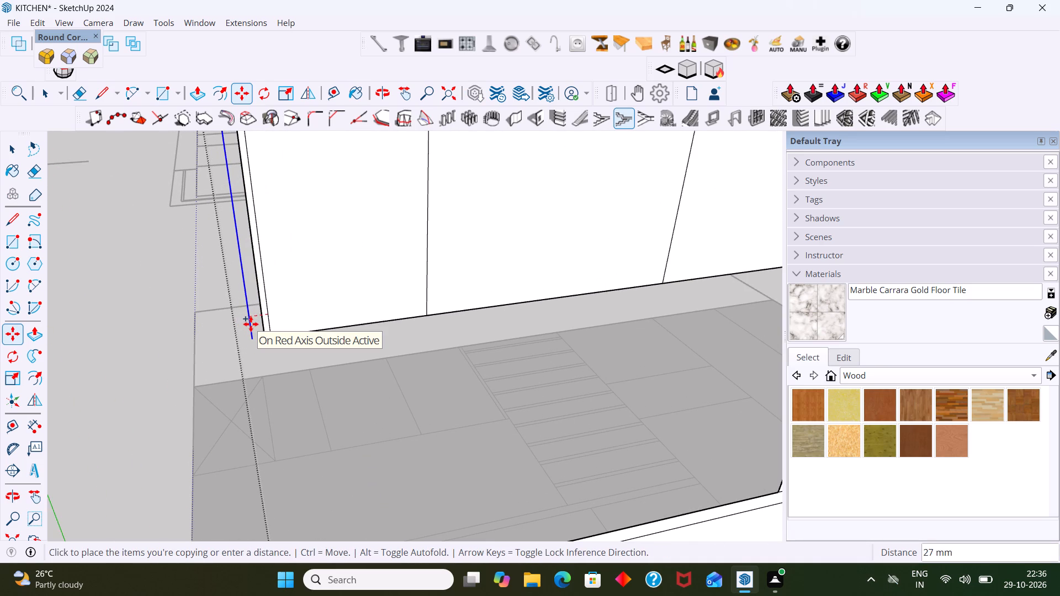
type("18")
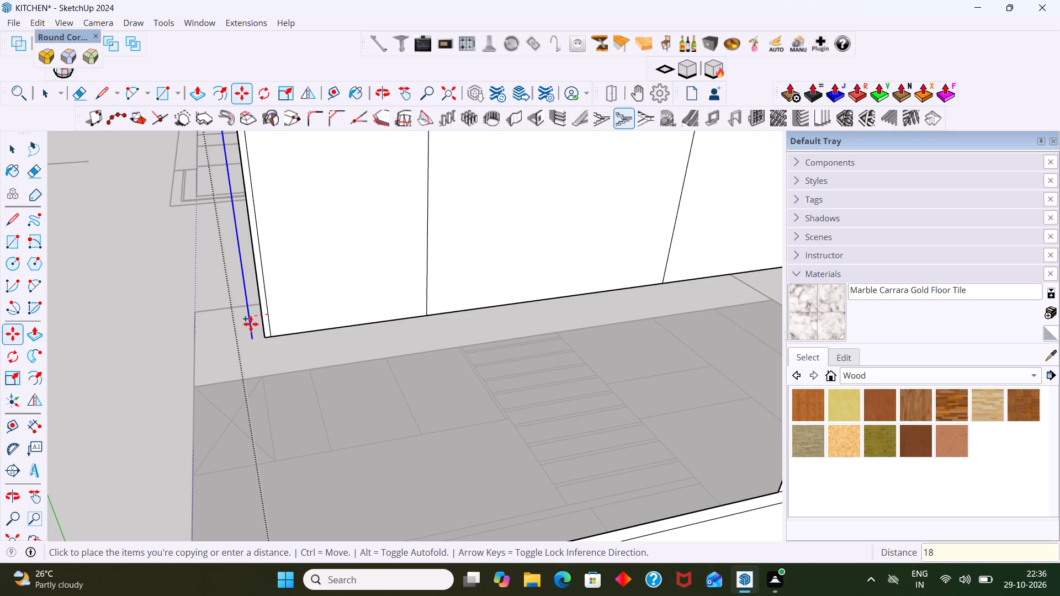
key("Return")
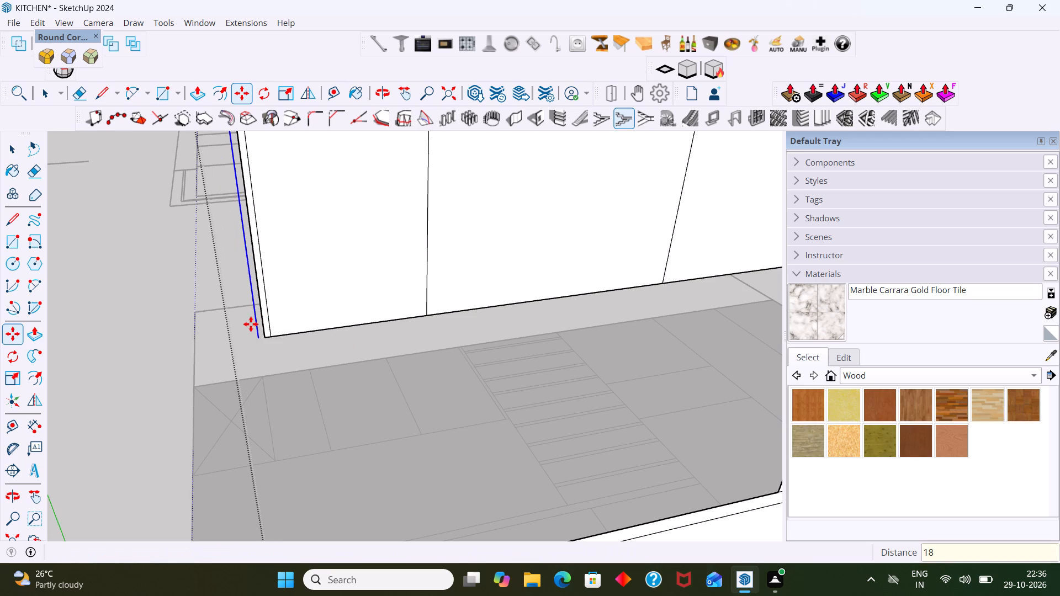
key("space")
Delete the original outer vertical edge of the upper cabinet between the two copied edges.
middle_click_drag(297, 356, 290, 494, "shift")
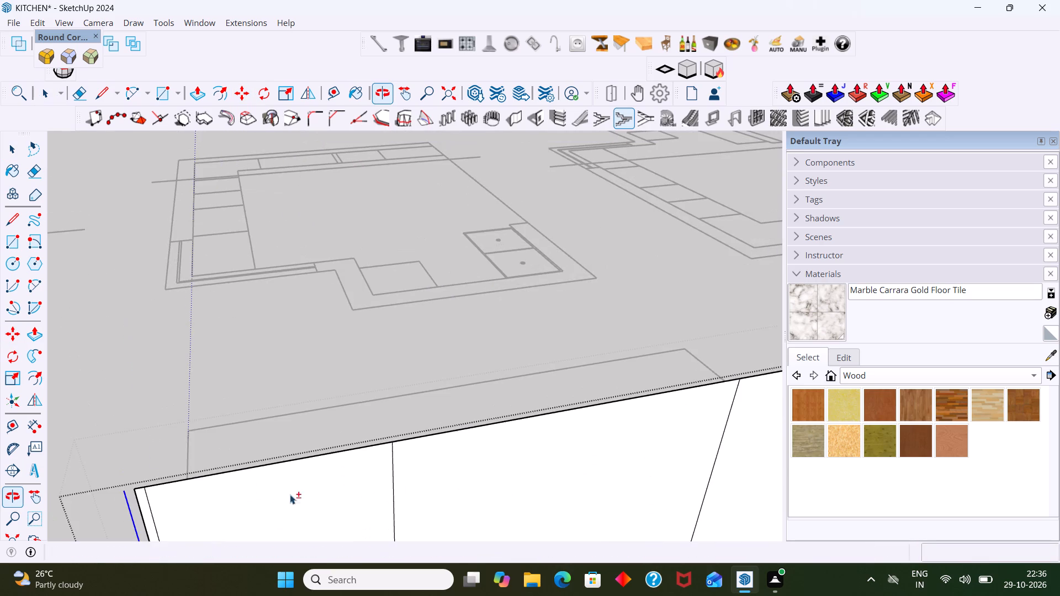
middle_click_drag(267, 449, 272, 401)
scroll(245, 392, "up", 2)
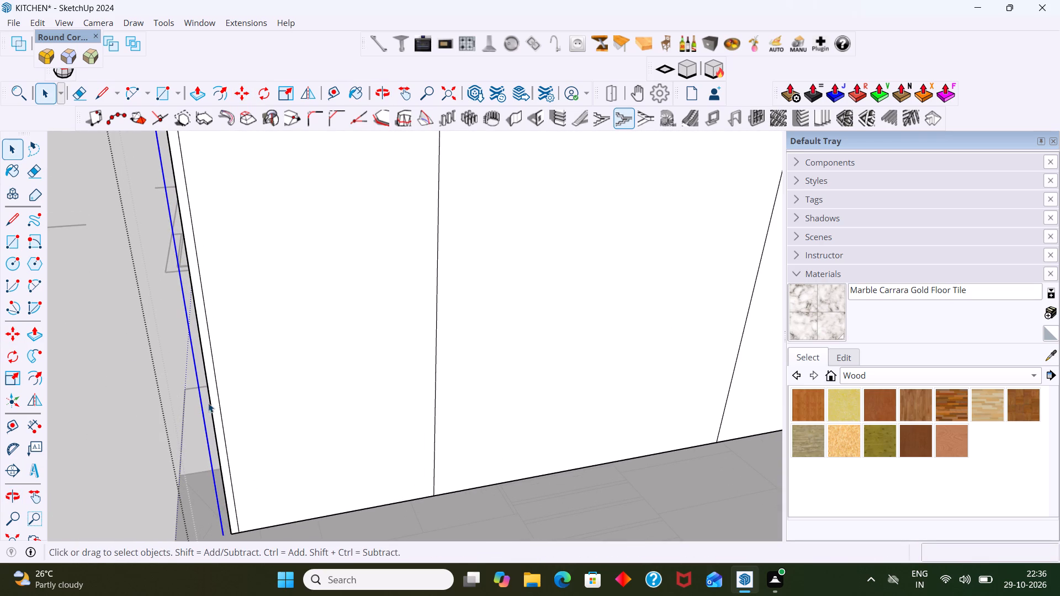
left_click(209, 402)
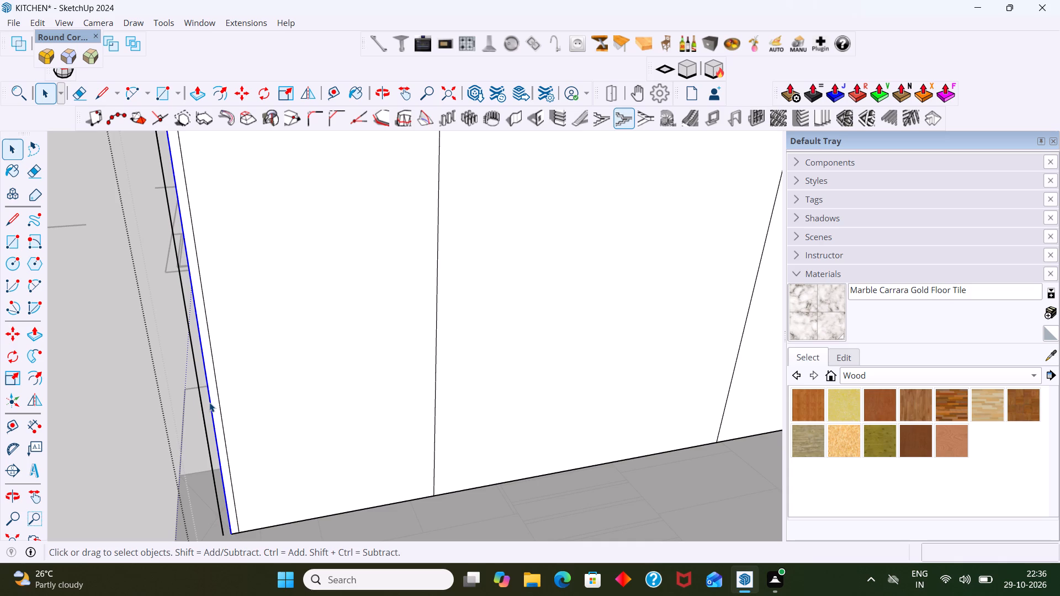
key("Delete")
Close the bottom of the upper cabinet's side strip with a 9 mm line between the outer edge and the cabinet's bottom edge.
scroll(221, 431, "down", 3)
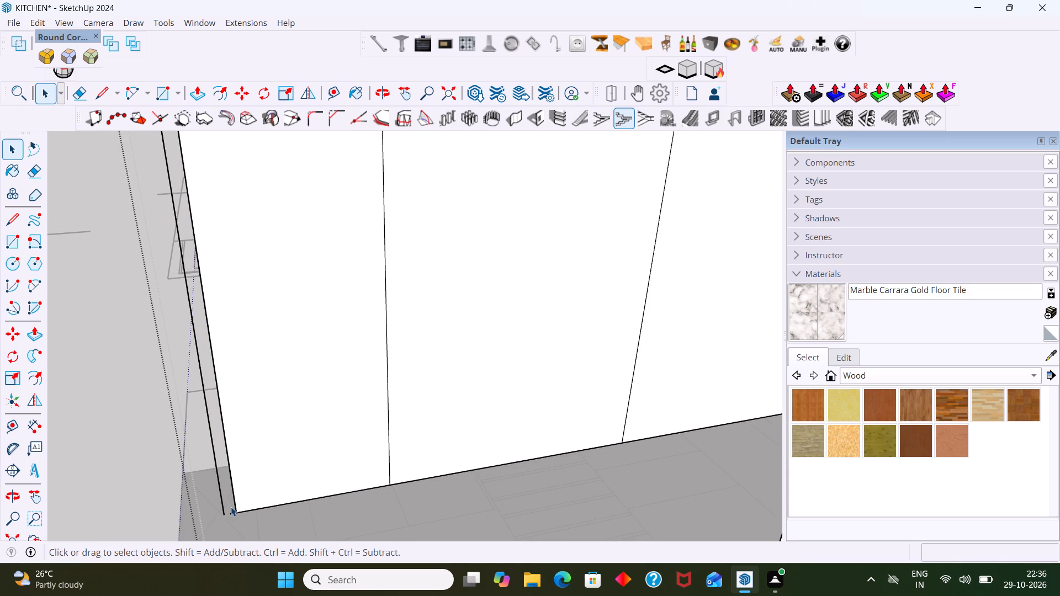
key("l")
scroll(234, 526, "up", 4)
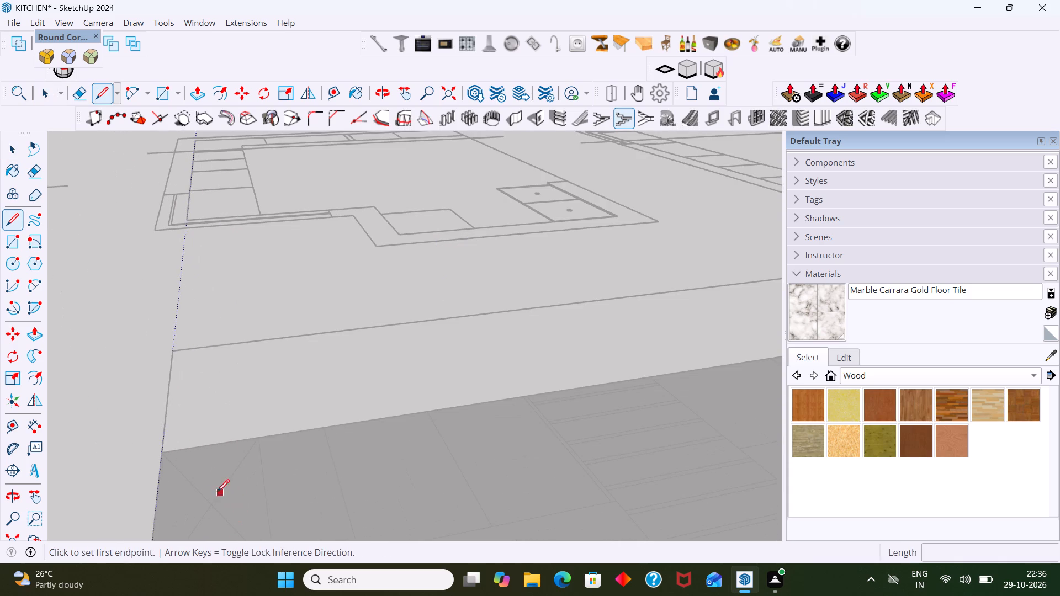
scroll(216, 476, "down", 4)
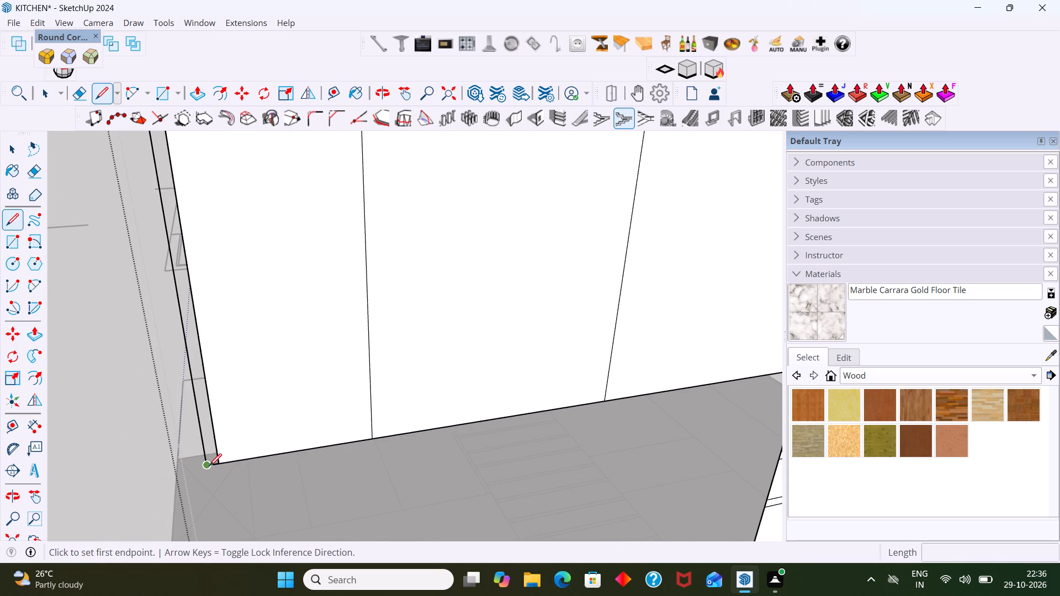
scroll(207, 467, "up", 5)
scroll(205, 468, "down", 2)
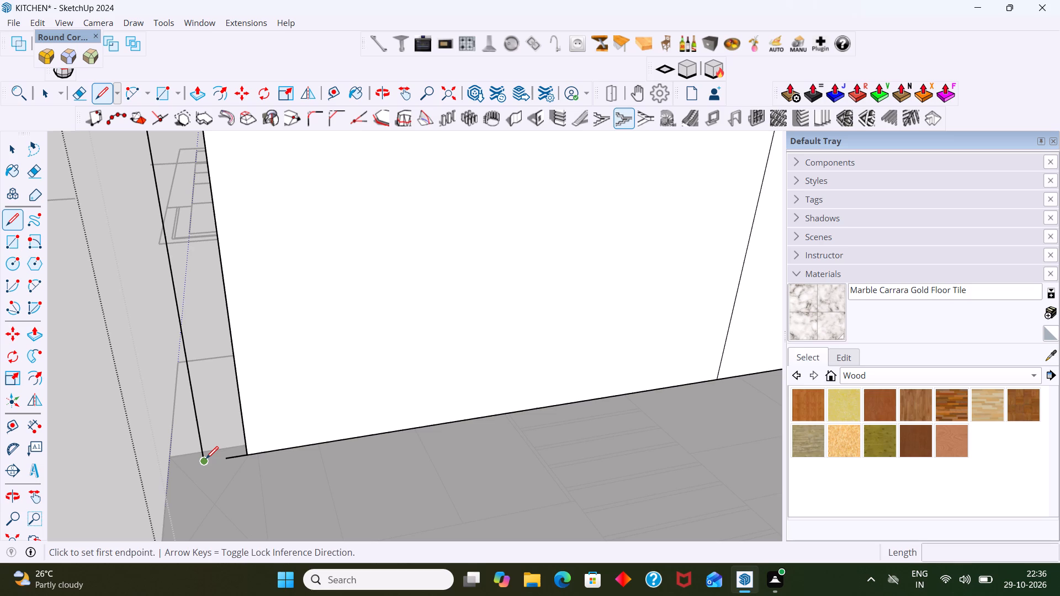
left_click(206, 459)
left_click(225, 462)
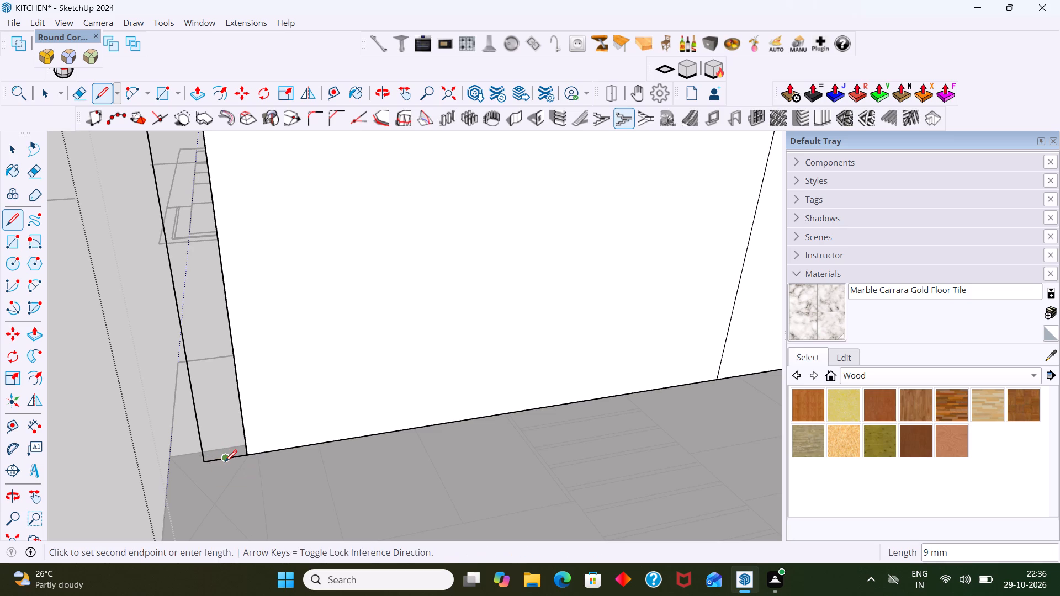
key("space")
Close the top of the side strip with a line from the cabinet's top edge to the outer vertical edge.
scroll(242, 455, "down", 8)
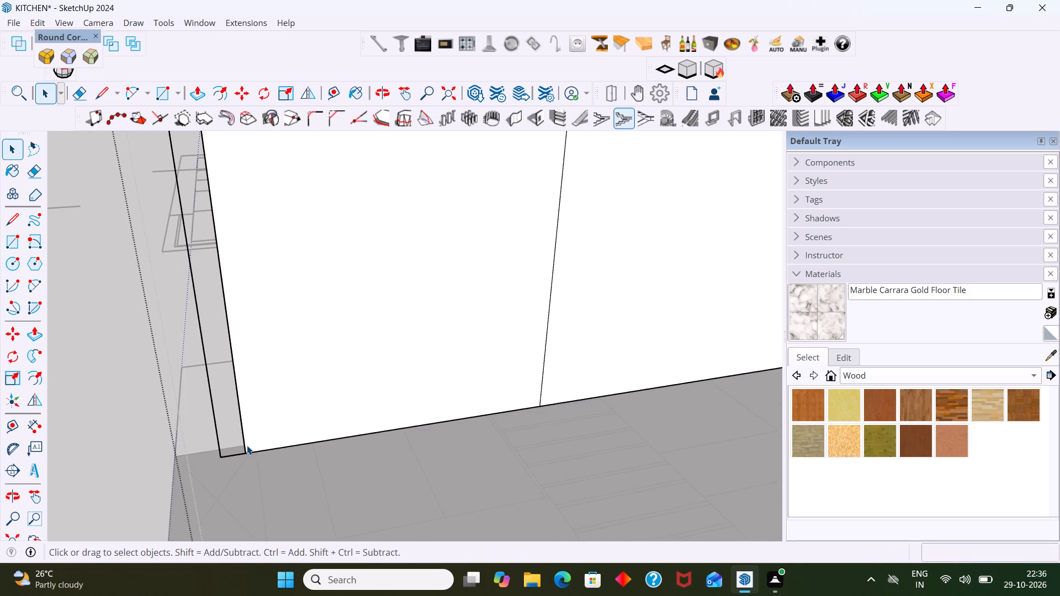
middle_click_drag(250, 440, 267, 518, "shift")
scroll(251, 438, "down", 17)
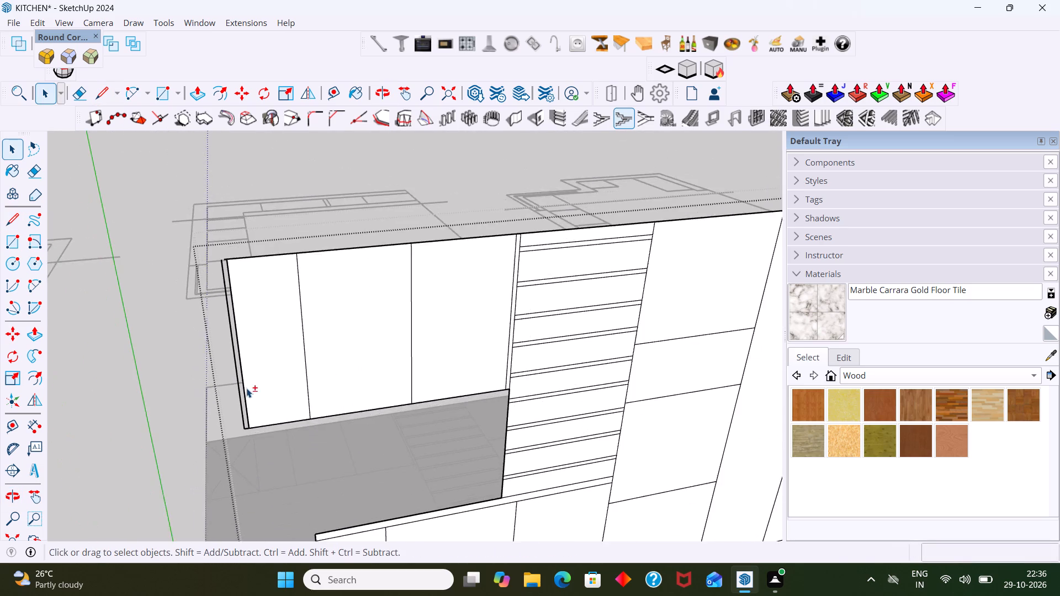
middle_click_drag(246, 388, 283, 469, "shift")
scroll(269, 381, "up", 15)
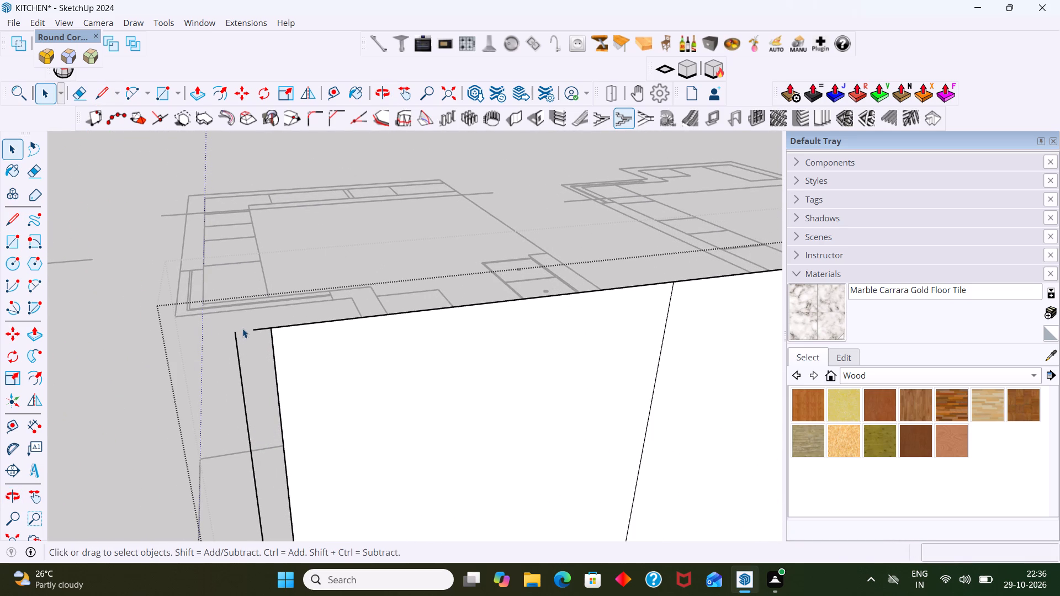
key("l")
left_click(252, 332)
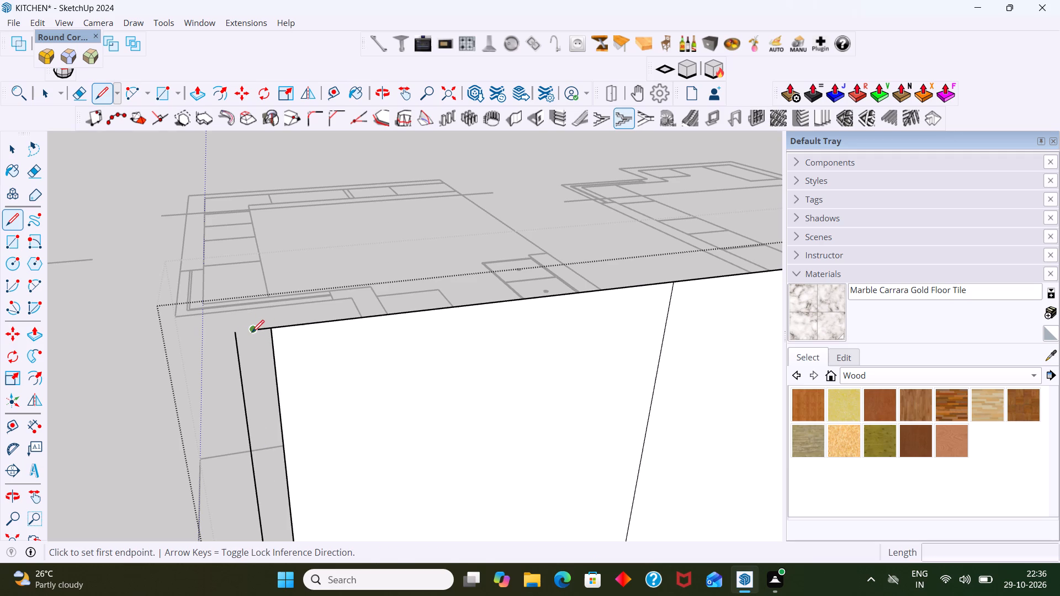
left_click(235, 332)
key("space")
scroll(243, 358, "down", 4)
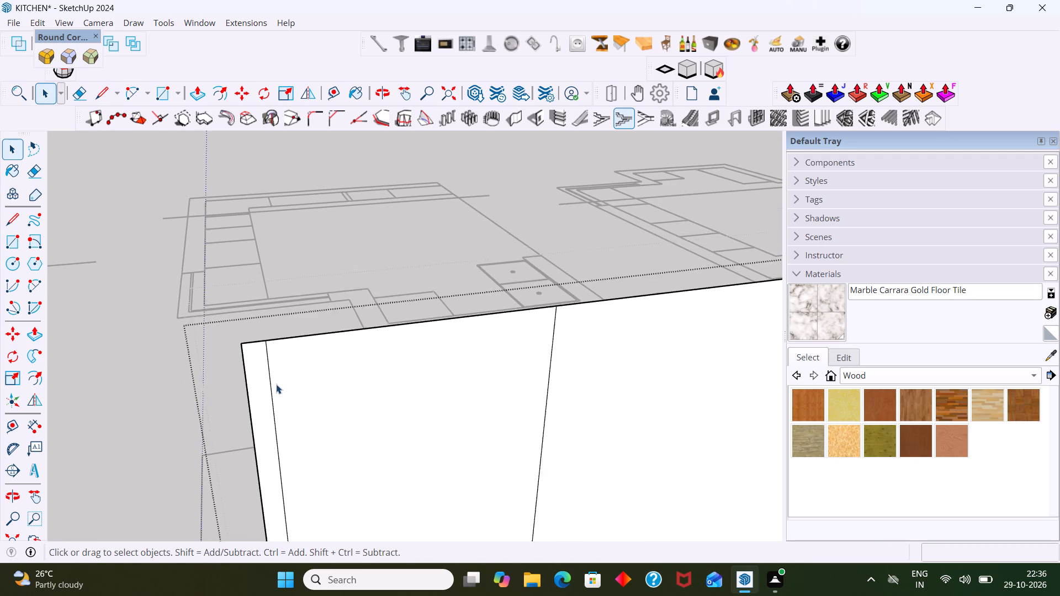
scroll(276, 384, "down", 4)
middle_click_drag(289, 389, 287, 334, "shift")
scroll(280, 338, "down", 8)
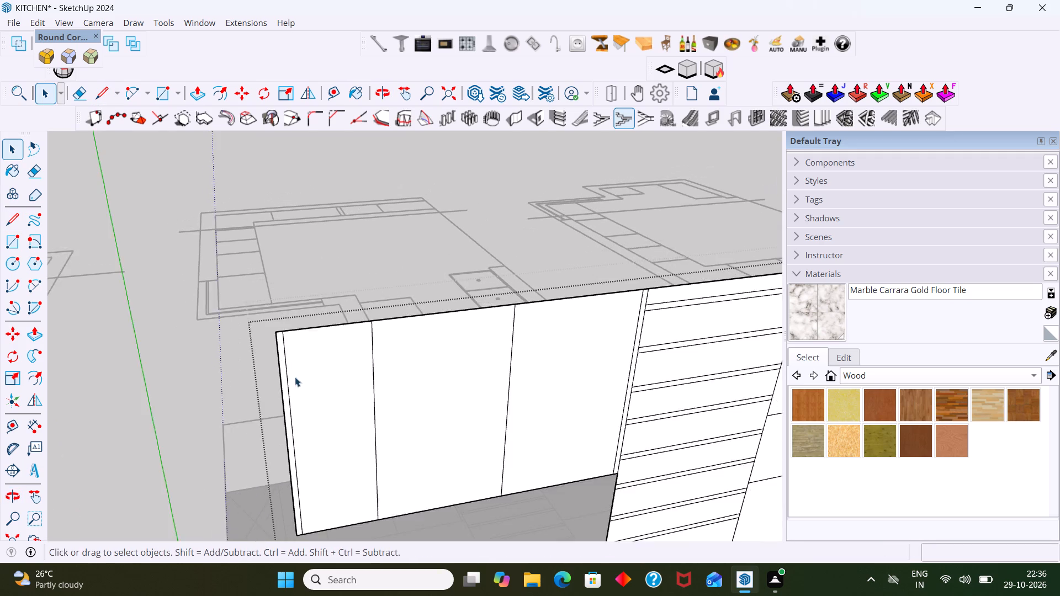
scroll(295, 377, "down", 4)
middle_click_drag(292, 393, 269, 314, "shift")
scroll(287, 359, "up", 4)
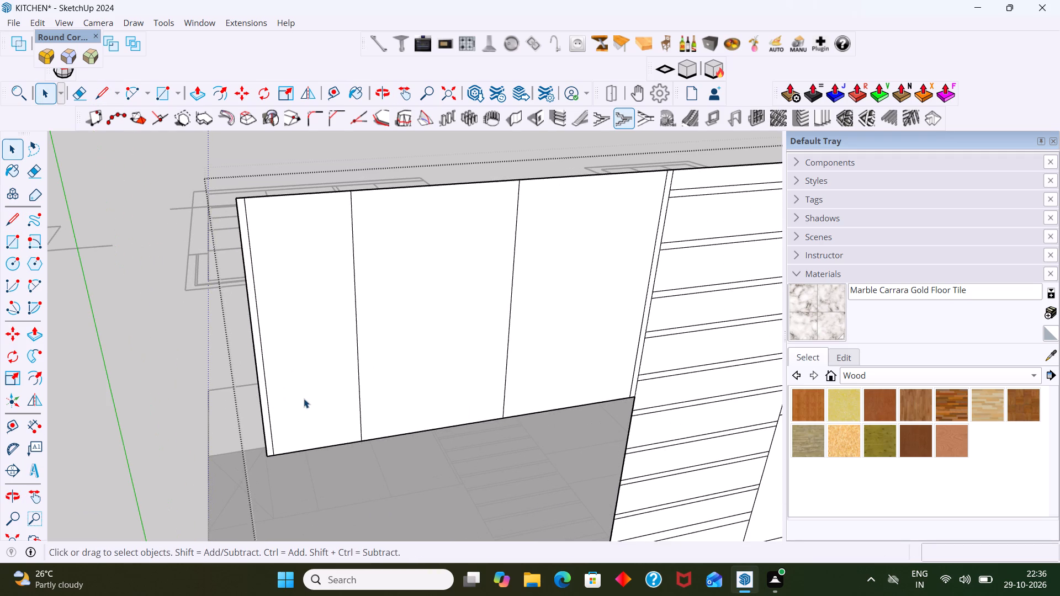
Copy the upper cabinet's vertical division line nearest its outer side 9 mm toward the slatted column.
middle_click_drag(272, 358, 240, 307)
scroll(284, 345, "down", 1)
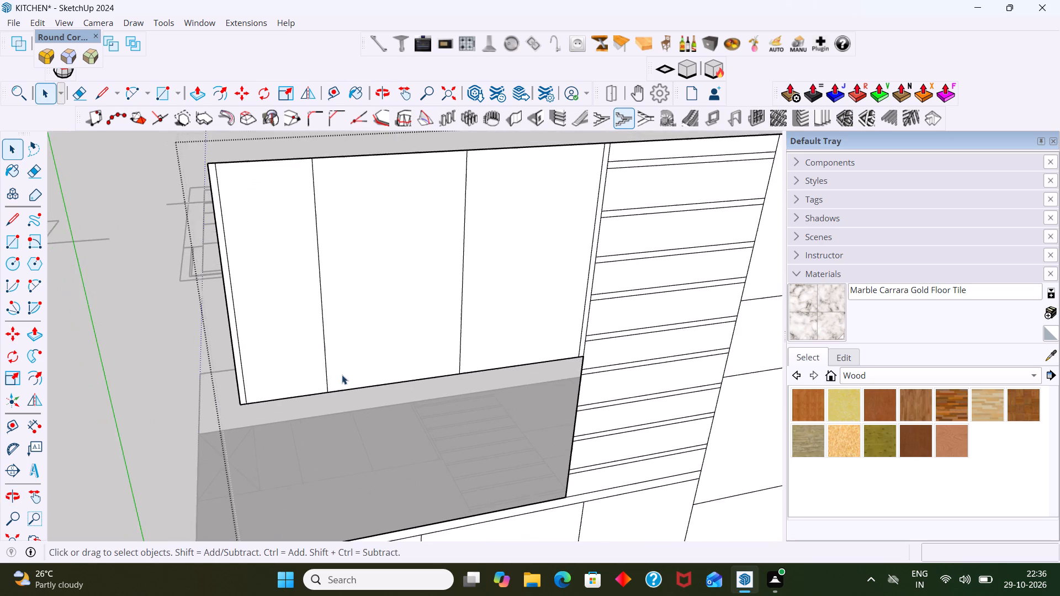
middle_click_drag(343, 371, 233, 318, "shift")
scroll(205, 341, "up", 4)
scroll(236, 329, "down", 5)
scroll(215, 342, "up", 3)
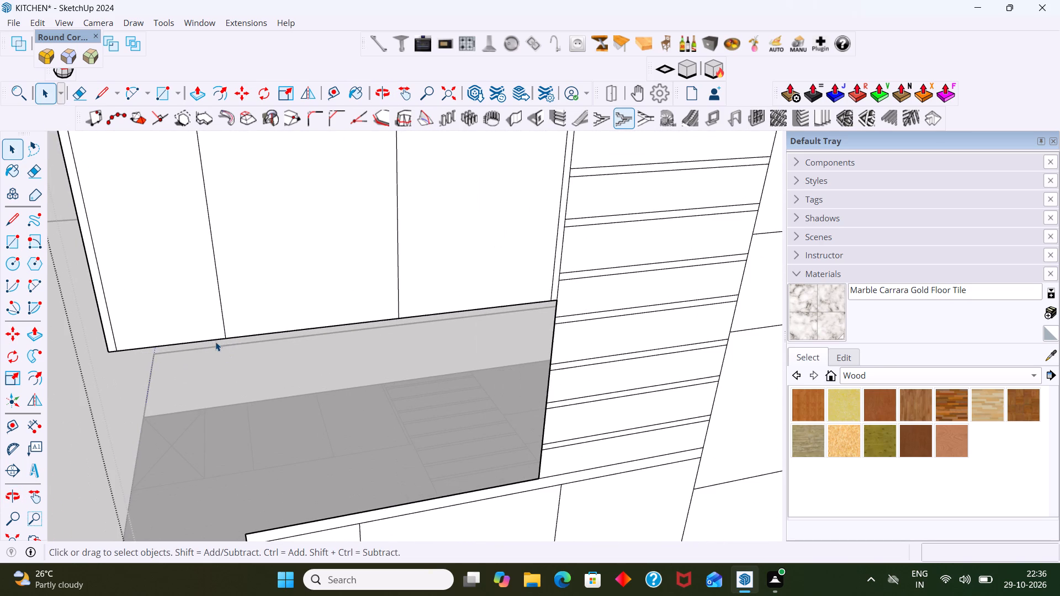
left_click(222, 312)
key("m")
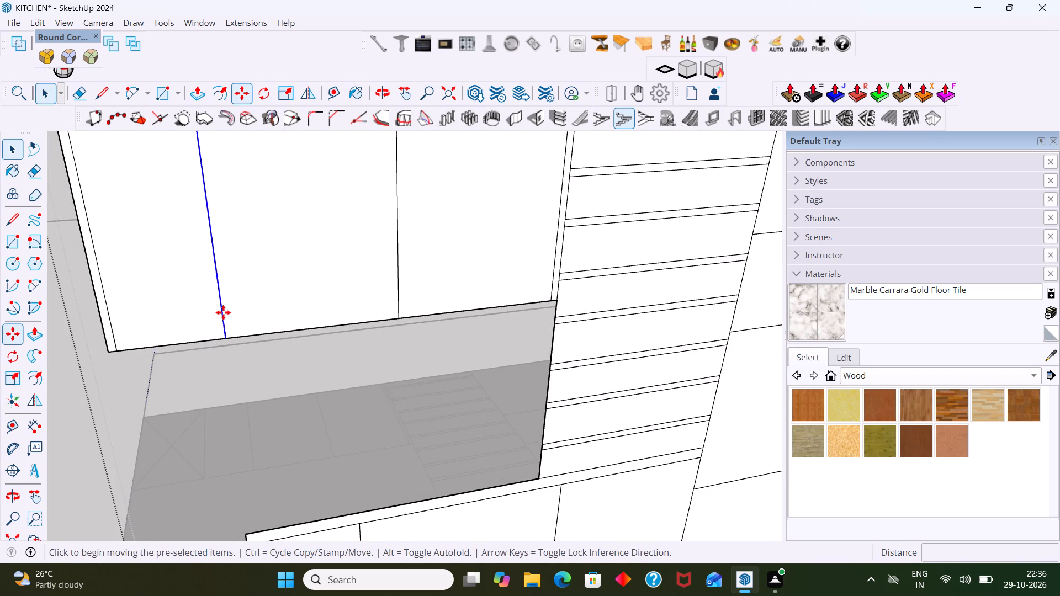
left_click(224, 312)
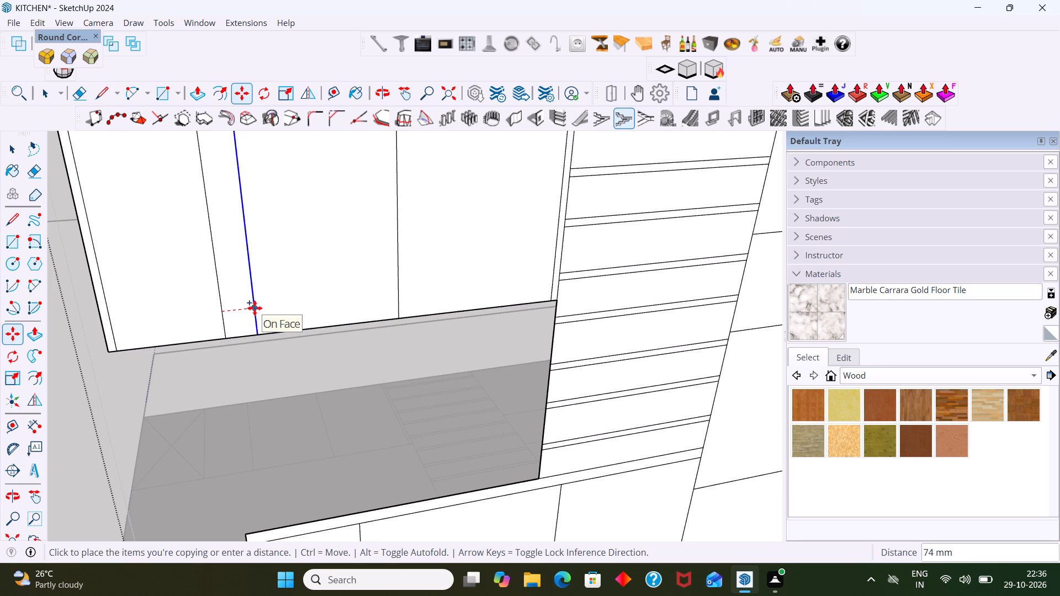
key("9")
key("Return")
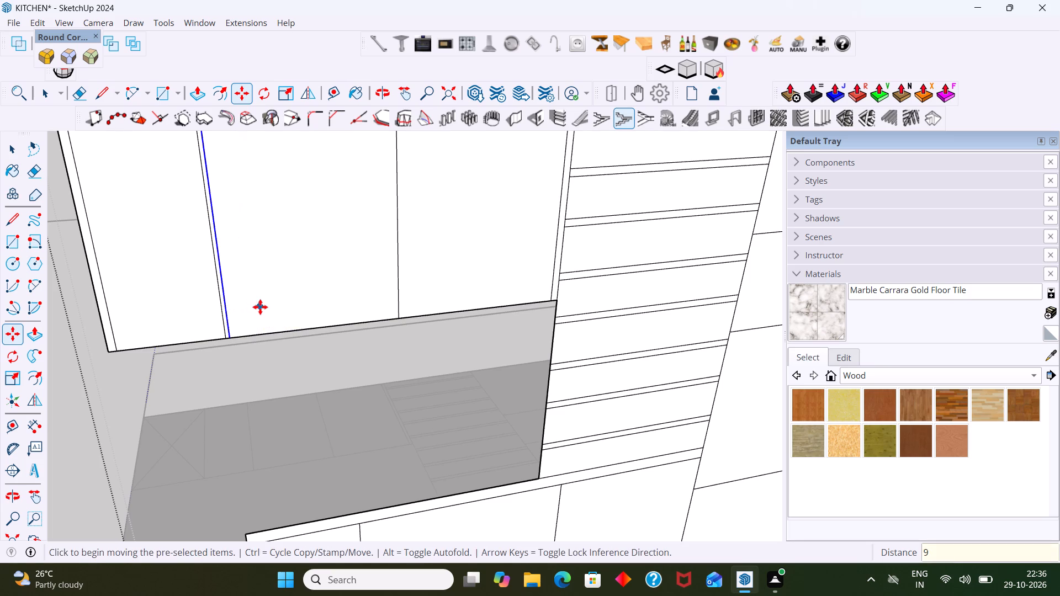
Copy the new division line 18 mm back toward the upper cabinet's outer side.
scroll(259, 301, "up", 4)
left_click(228, 324)
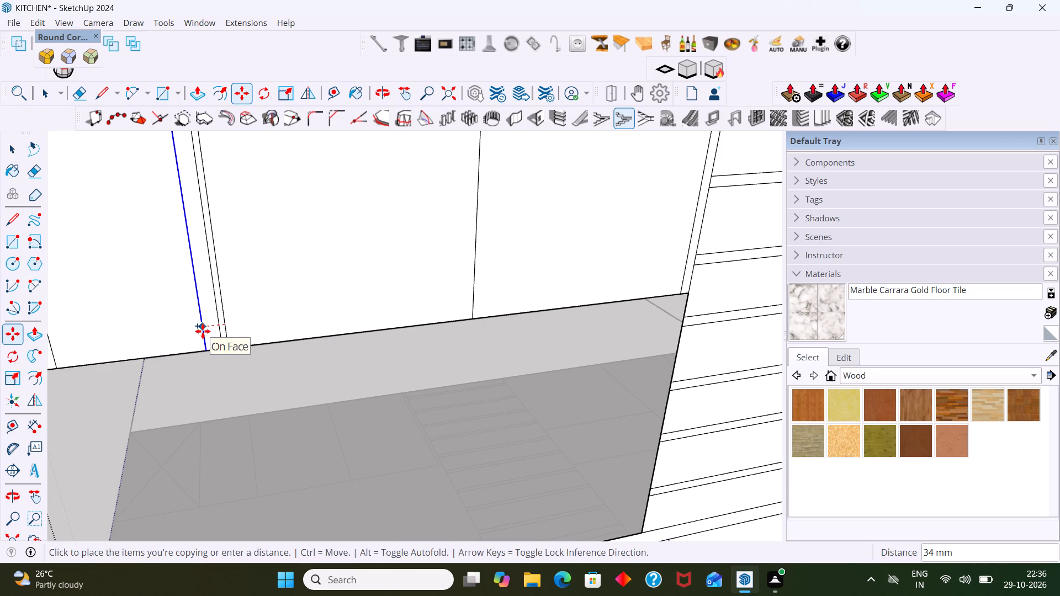
type("18")
key("Return")
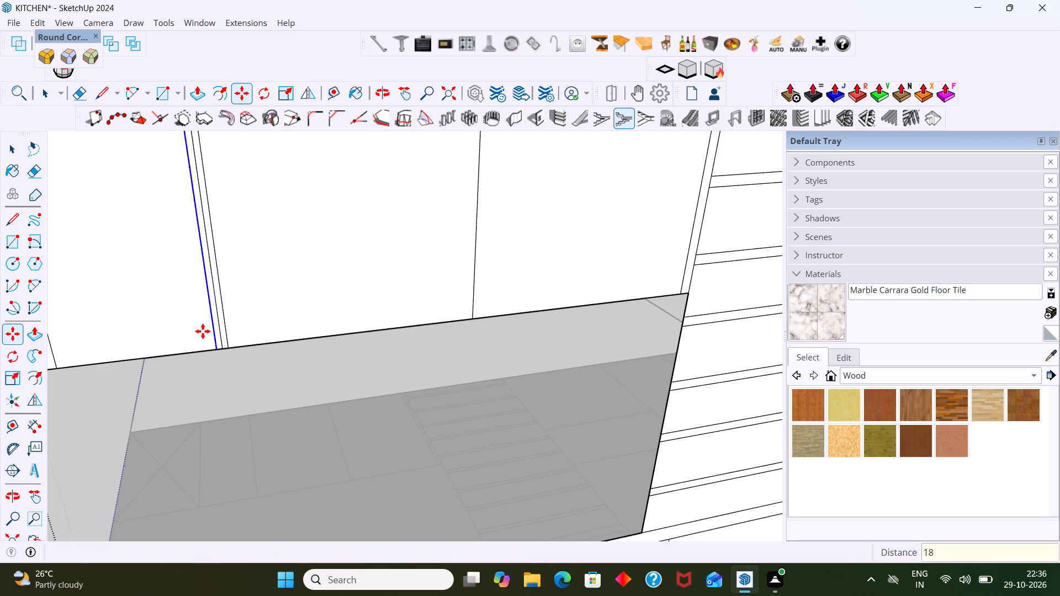
Delete the original division line between the two copied lines.
key("space")
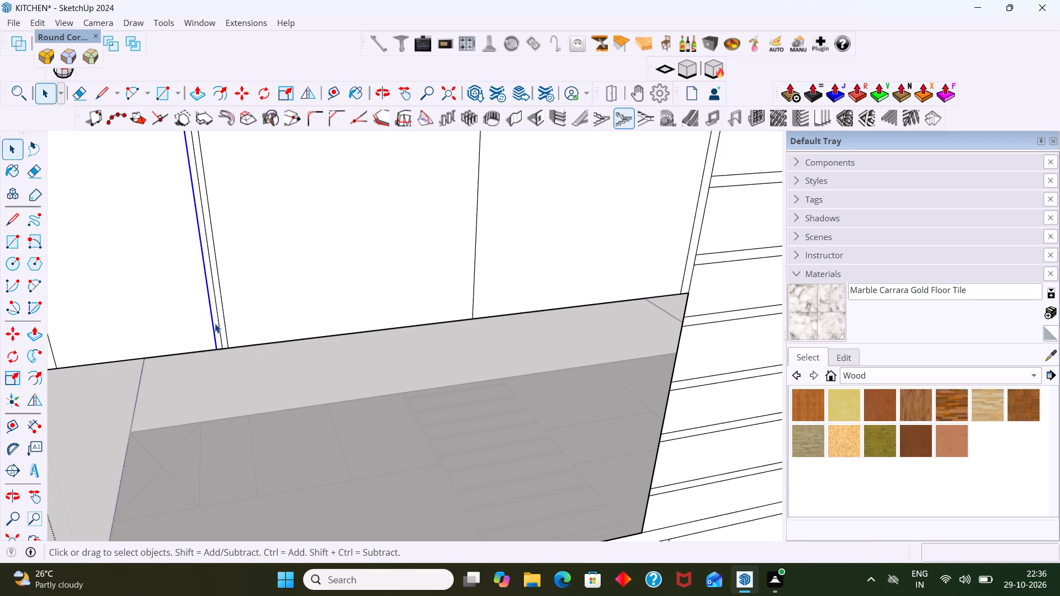
left_click(217, 323)
key("Delete")
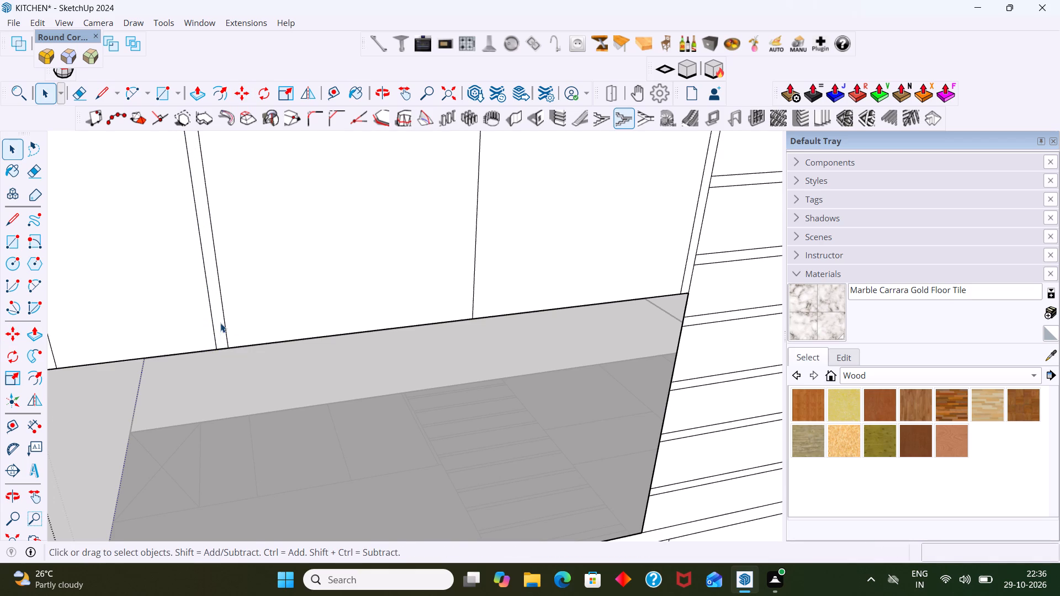
Copy the upper cabinet's other division line, the one nearer the slatted column, 9 mm toward that column.
scroll(220, 323, "down", 9)
middle_click_drag(235, 333, 245, 443, "shift")
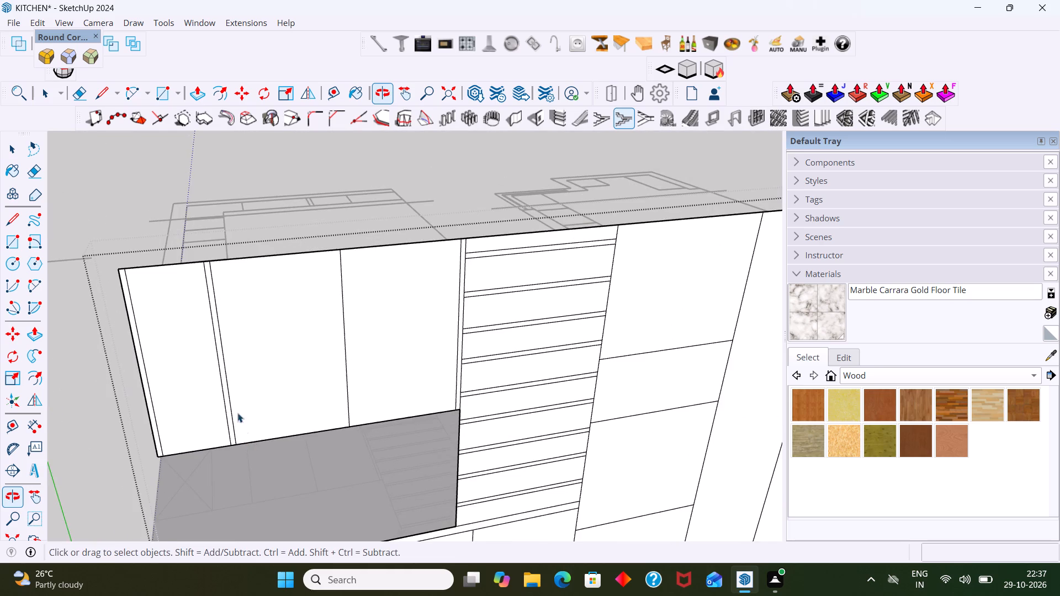
scroll(196, 308, "up", 1)
scroll(321, 323, "up", 2)
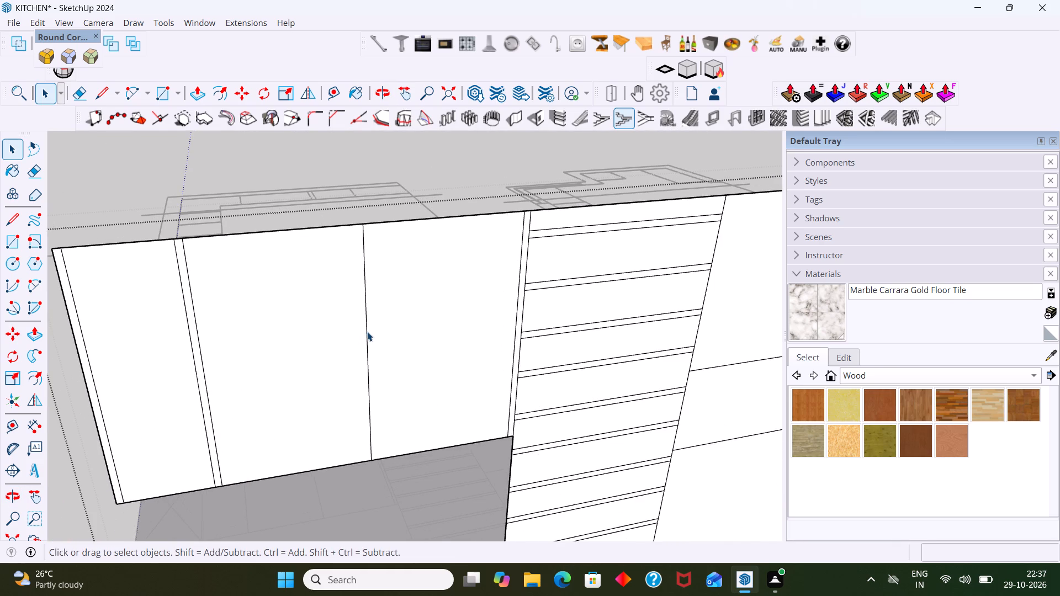
left_click(367, 332)
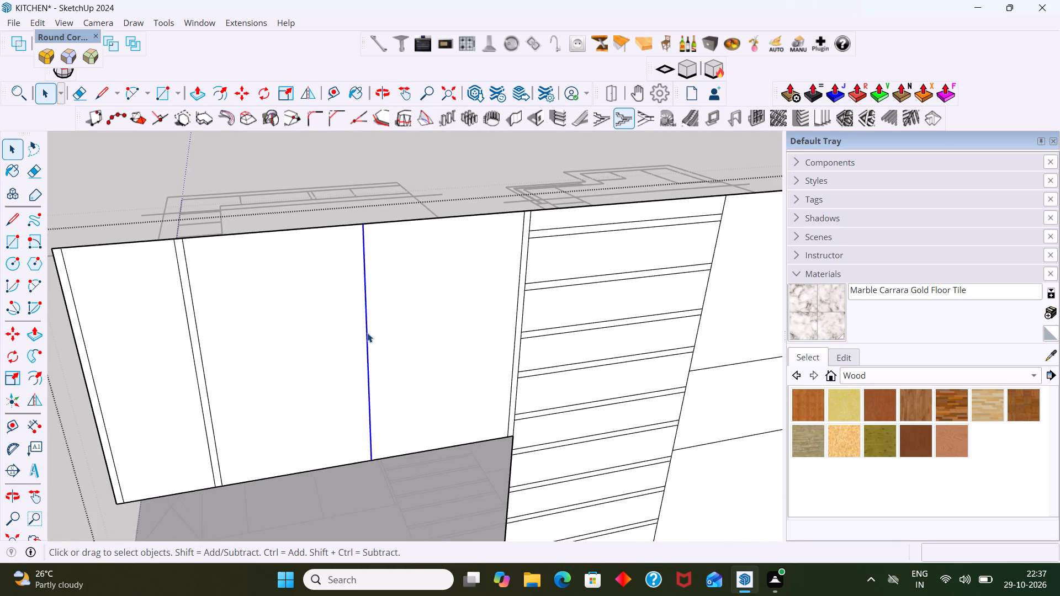
key("m")
left_click(367, 334)
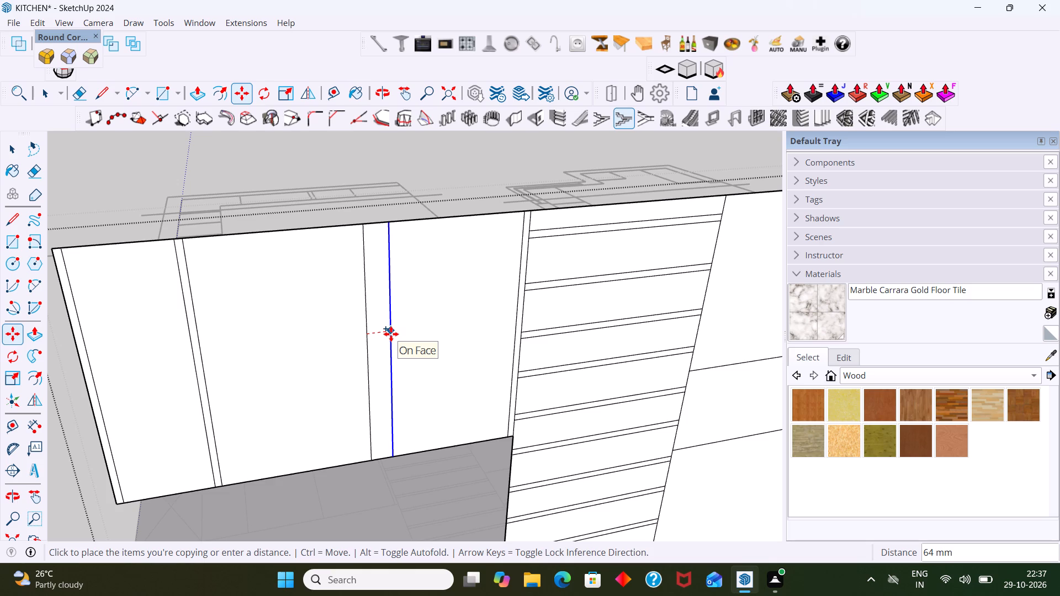
key("9")
key("Return")
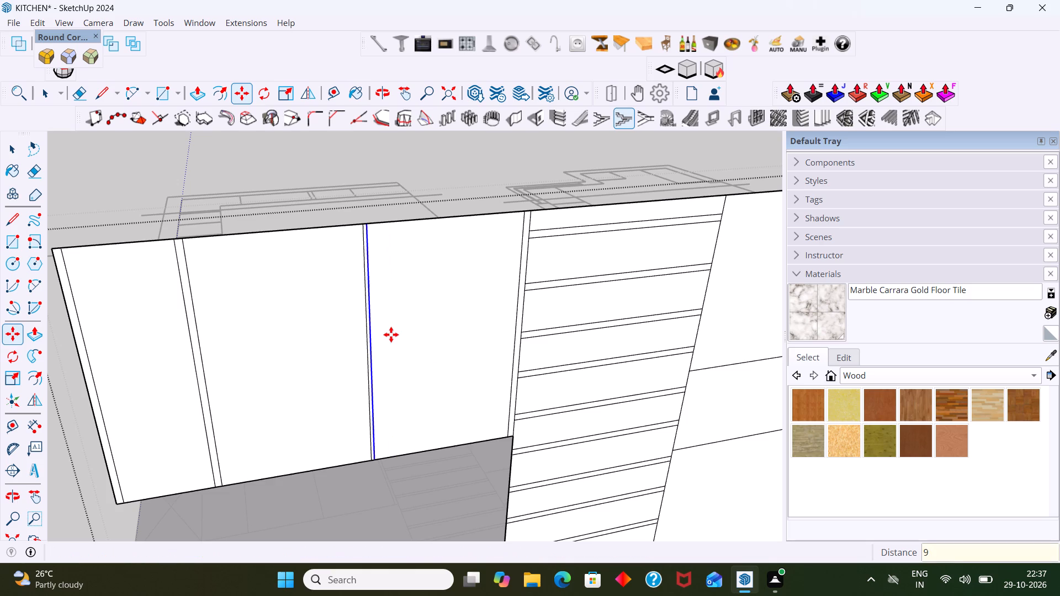
Copy this new line 18 mm back toward the upper cabinet's outer side.
scroll(415, 329, "up", 4)
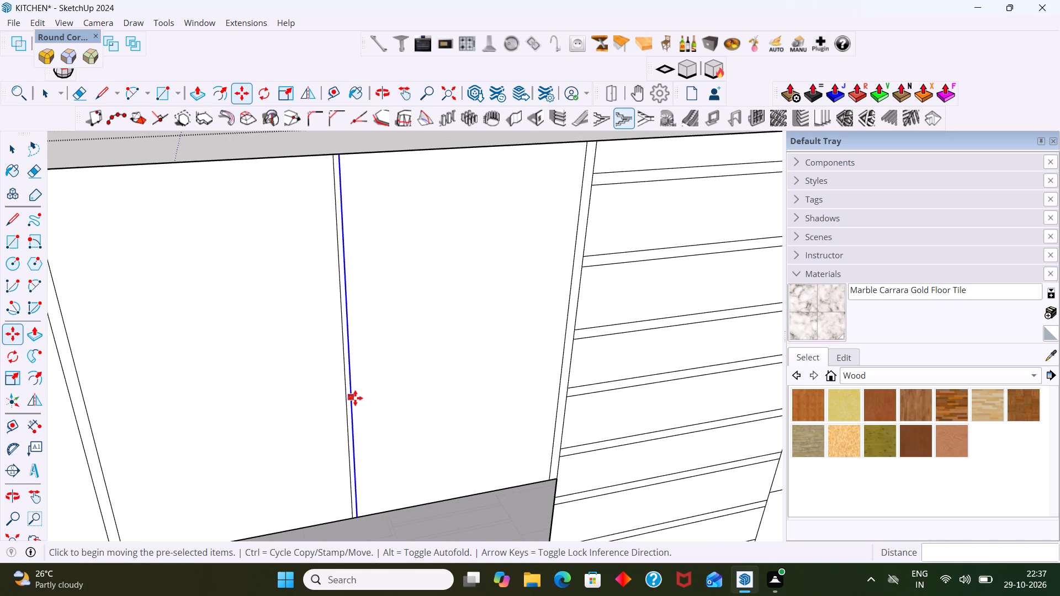
left_click(353, 400)
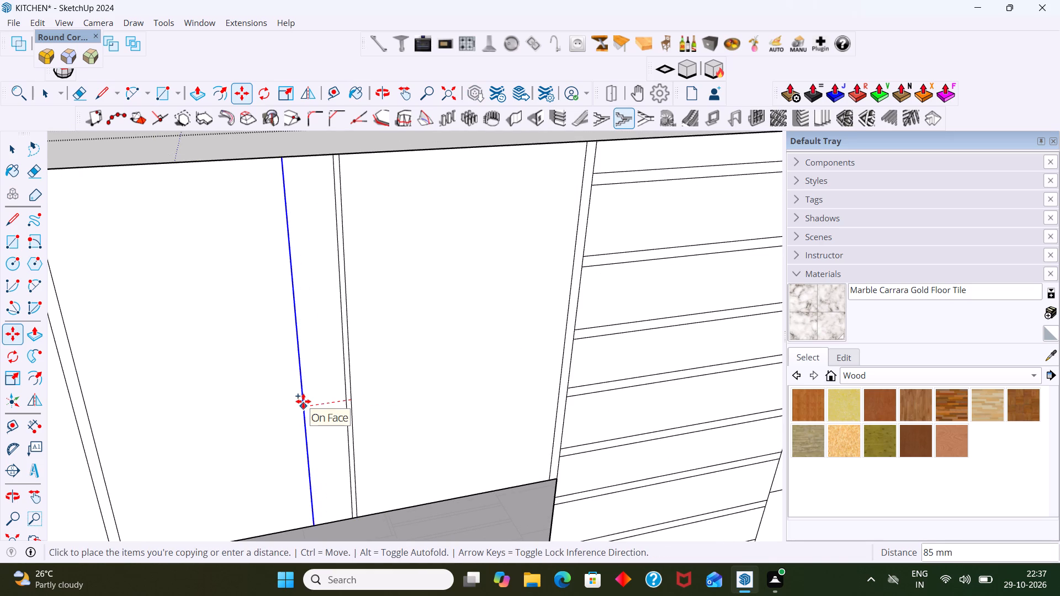
type("18")
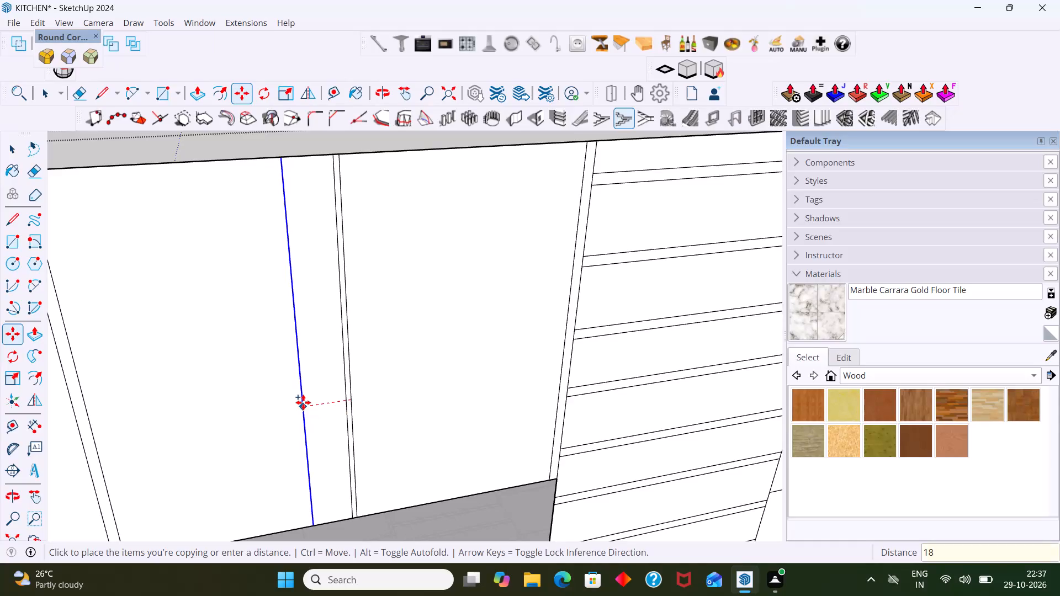
key("Return")
Delete the original middle line of this second divider, between the two copied lines.
key("space")
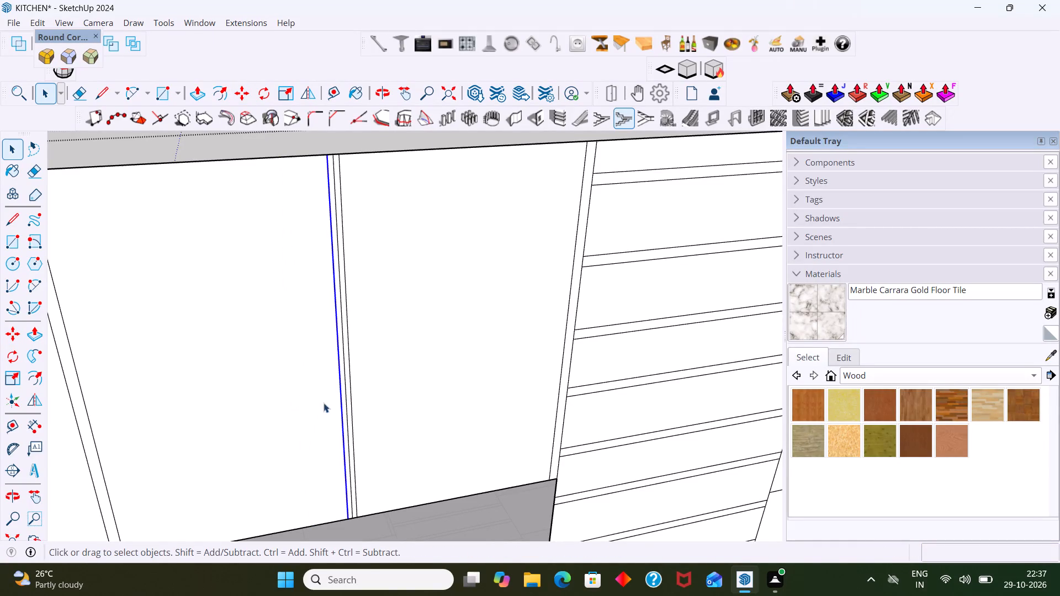
left_click(348, 405)
key("Delete")
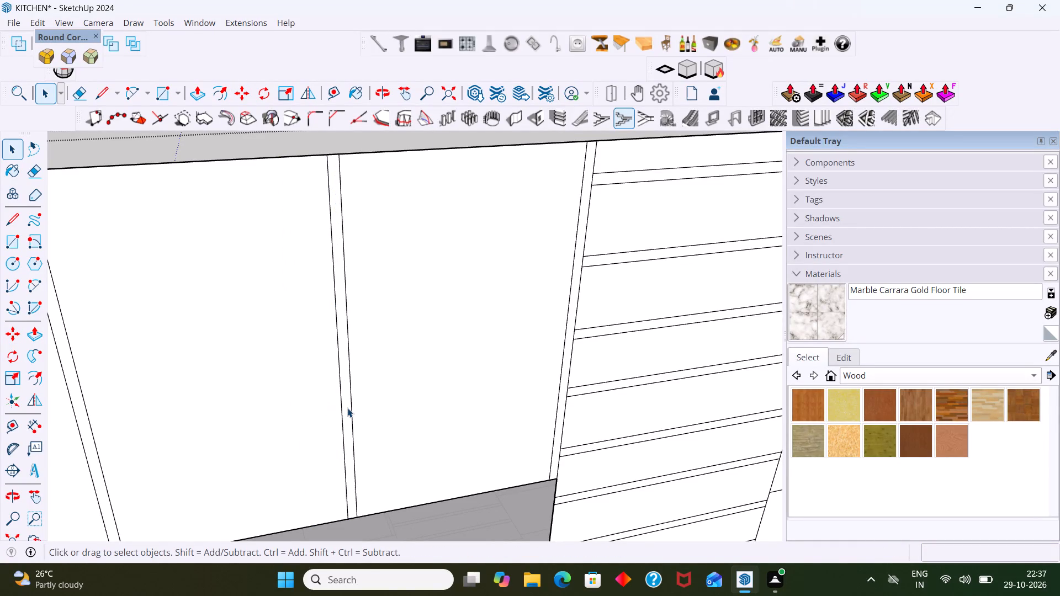
Examine the slatted column and its shared edge with the adjoining tall cabinet.
scroll(347, 408, "down", 5)
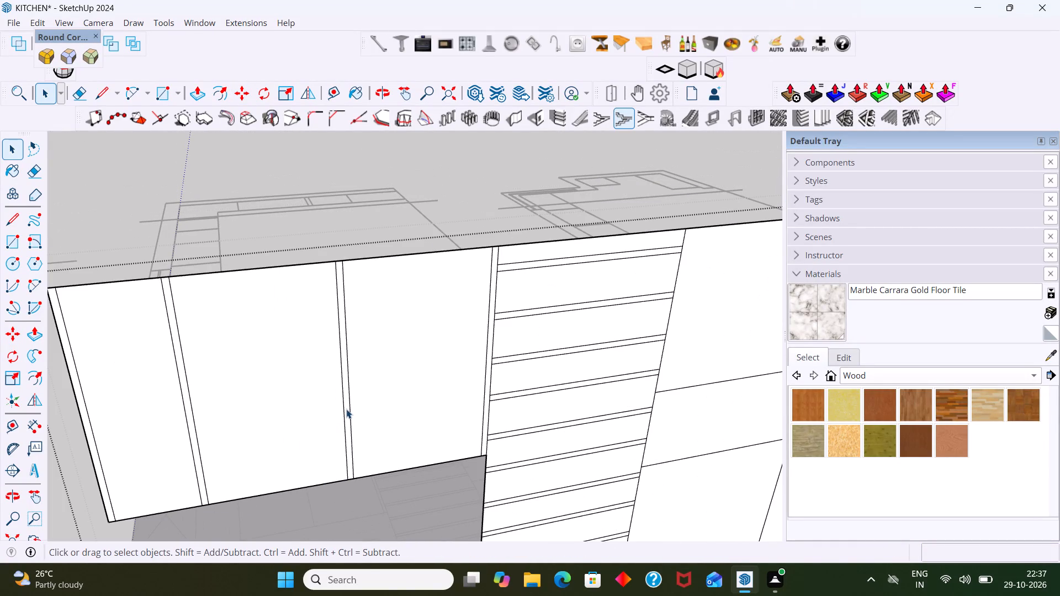
middle_click_drag(340, 399, 372, 354, "shift")
scroll(370, 354, "down", 4)
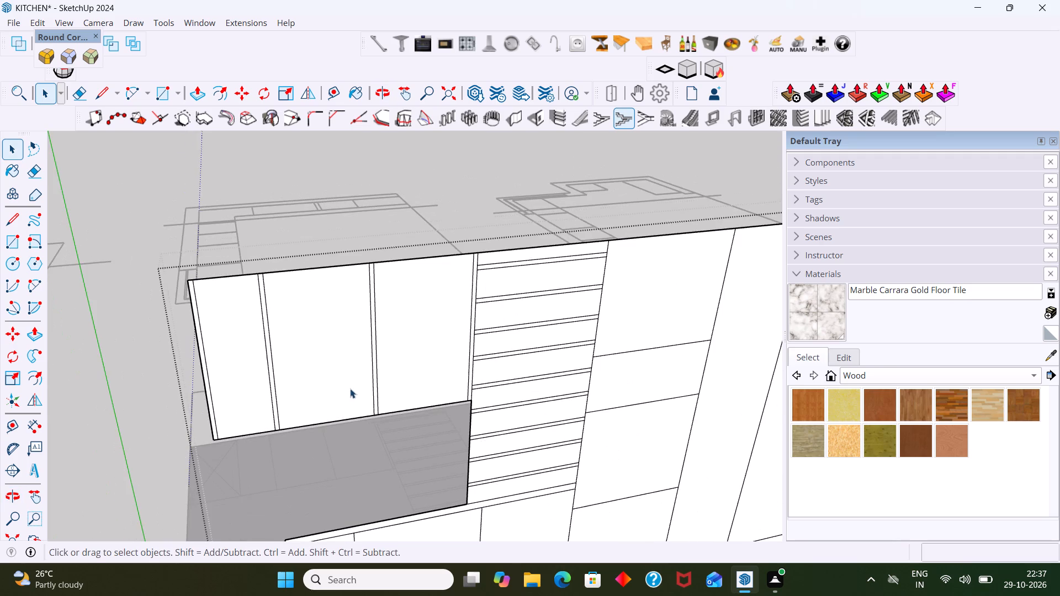
middle_click_drag(349, 390, 282, 364)
middle_click_drag(384, 398, 251, 374, "shift")
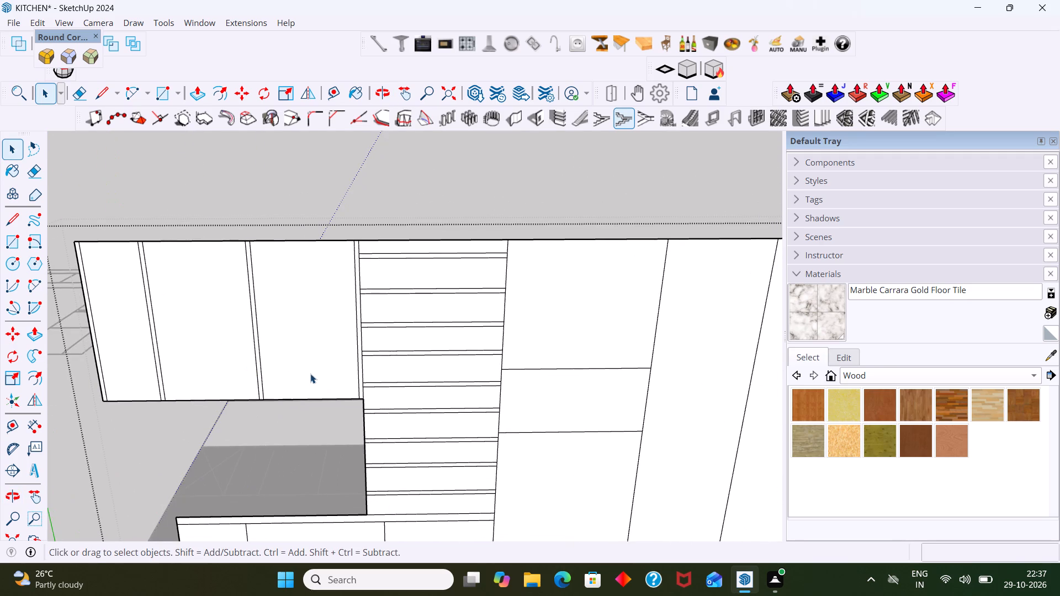
scroll(397, 381, "up", 3)
scroll(394, 381, "down", 1)
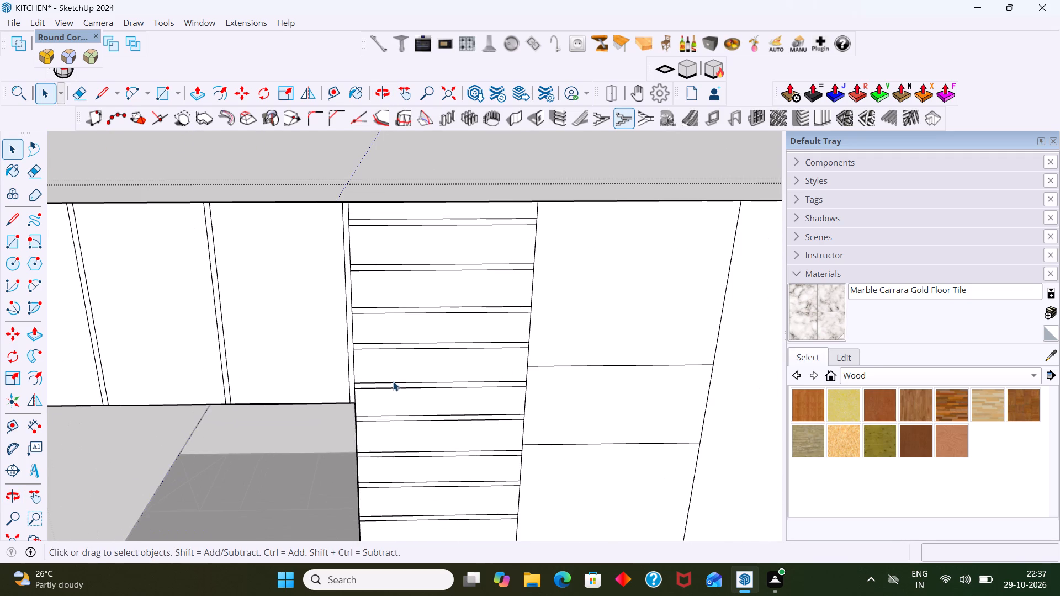
scroll(396, 384, "down", 3)
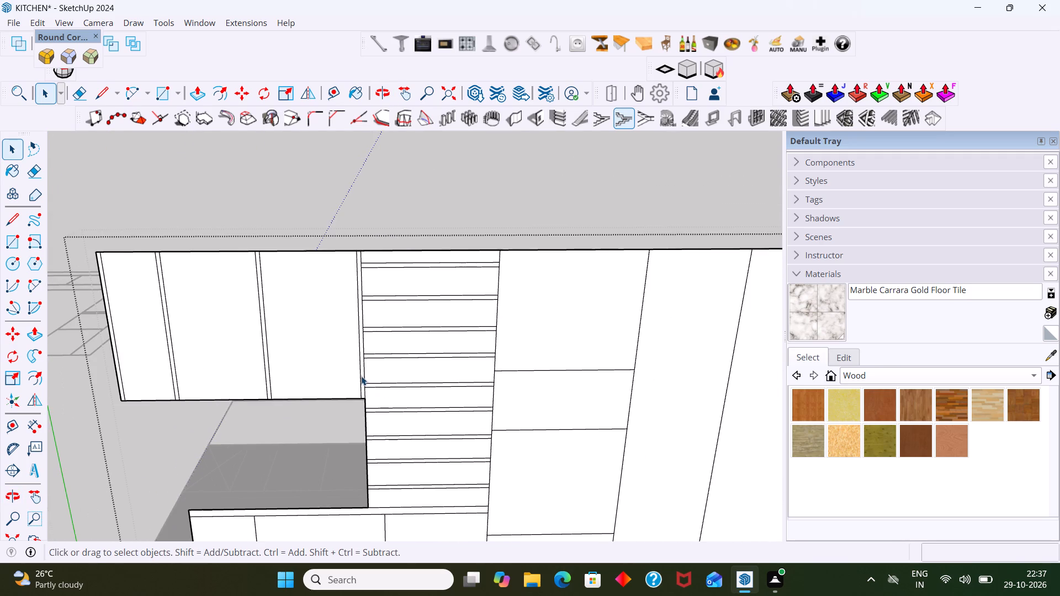
scroll(361, 379, "up", 9)
scroll(361, 379, "down", 1)
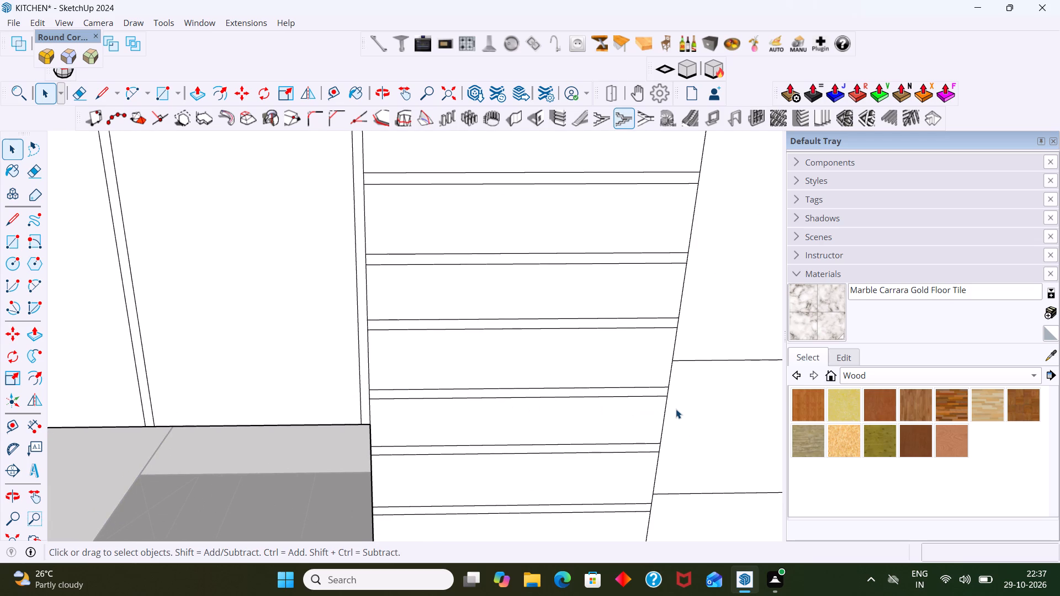
middle_click_drag(676, 409, 514, 392, "shift")
scroll(514, 392, "down", 3)
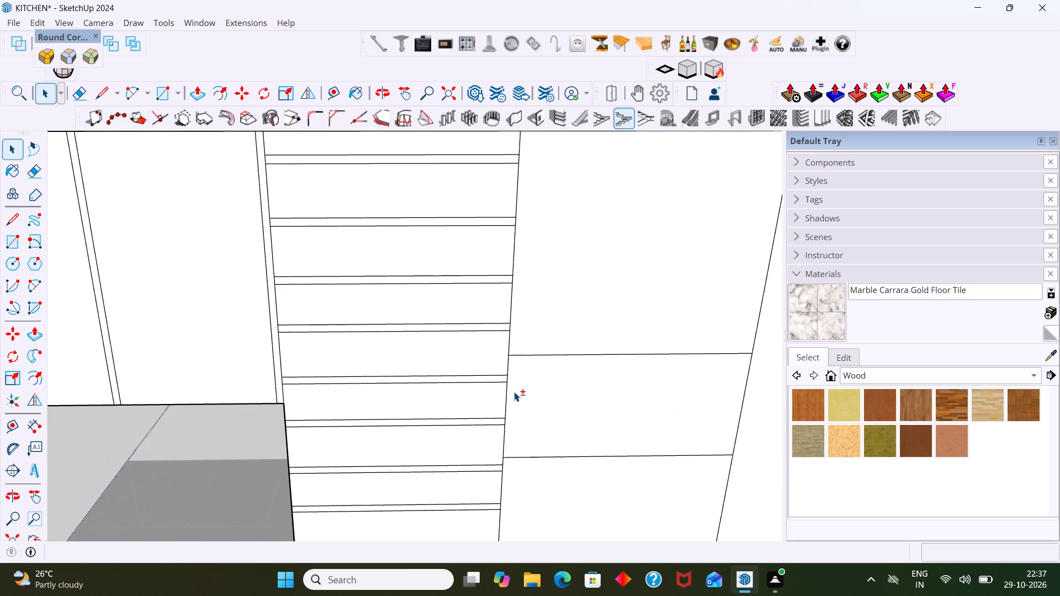
scroll(514, 392, "down", 4)
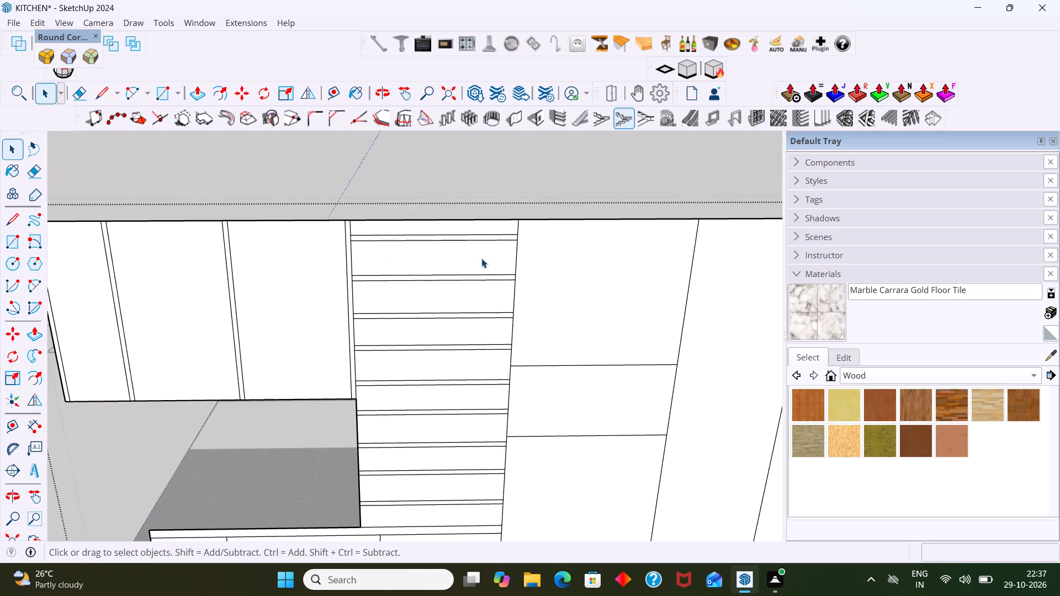
middle_click_drag(524, 275, 427, 259, "shift")
scroll(423, 259, "up", 3)
left_click(417, 248)
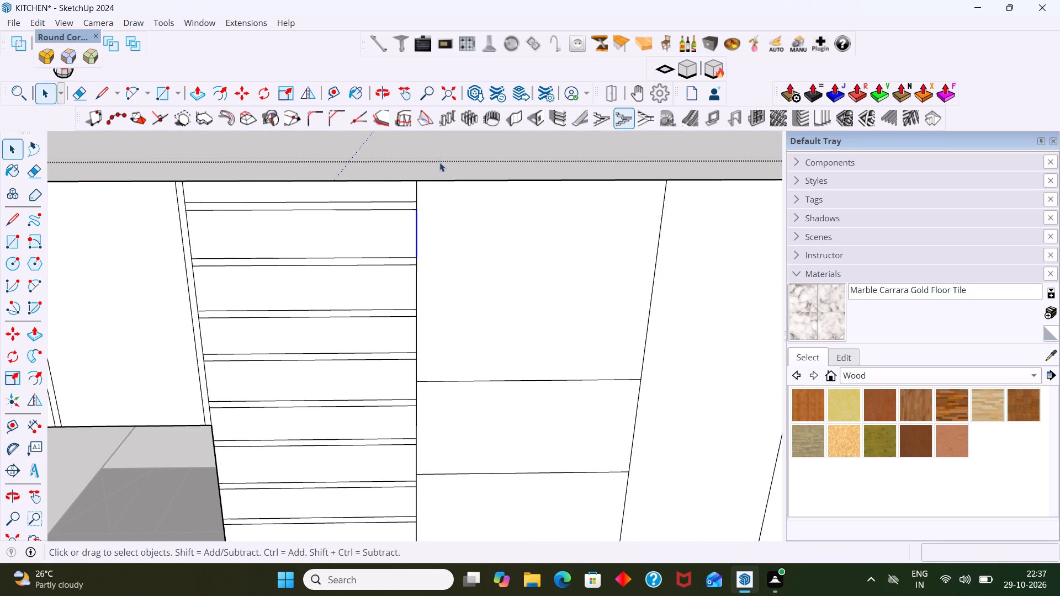
left_click(431, 150)
scroll(433, 243, "down", 8)
middle_click_drag(494, 302, 494, 302)
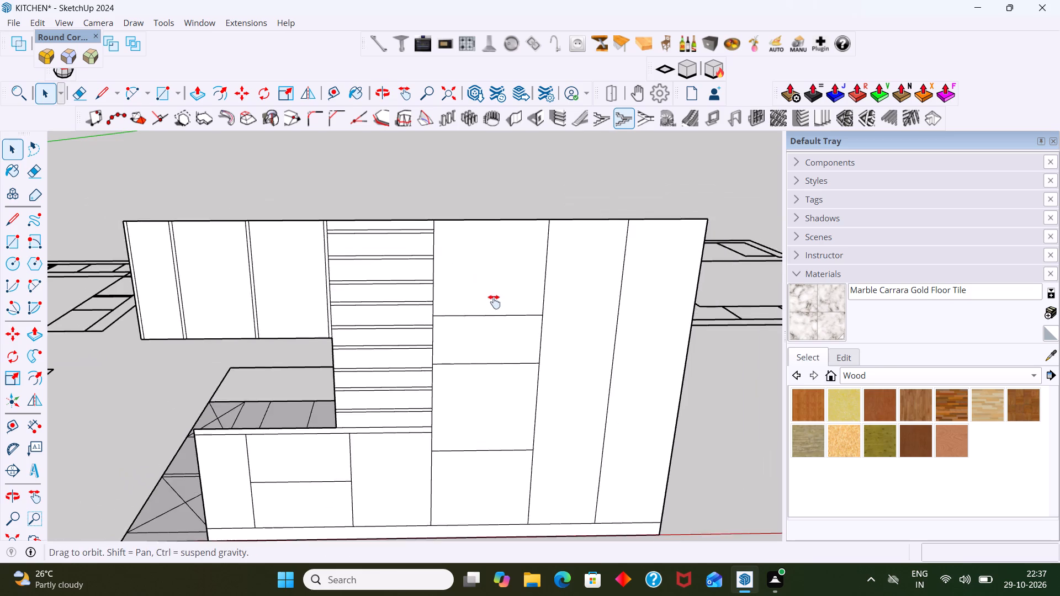
middle_click_drag(494, 302, 395, 274)
scroll(384, 297, "up", 1)
scroll(333, 264, "up", 5)
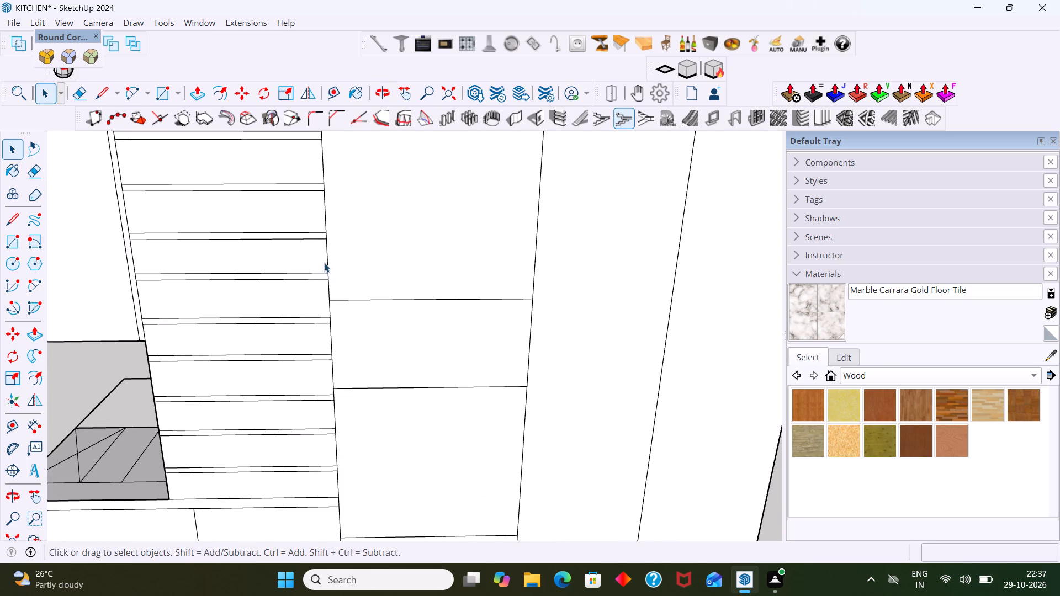
scroll(326, 256, "up", 4)
scroll(325, 253, "down", 10)
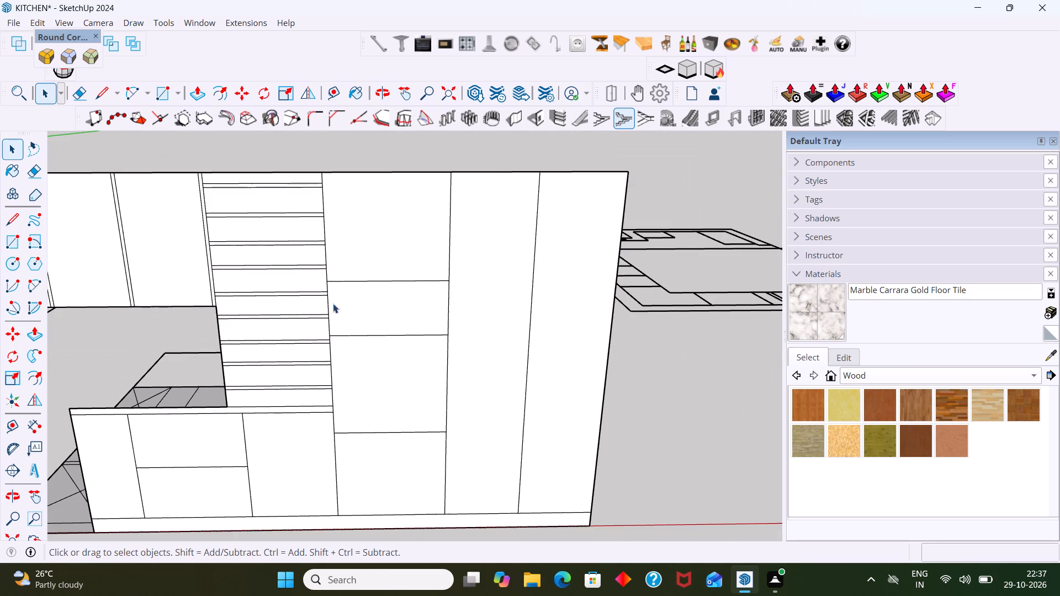
Reopen the elevation group for editing and delete the upper edge of the lowest slat in the column.
middle_click_drag(300, 365, 374, 360)
scroll(345, 414, "up", 4)
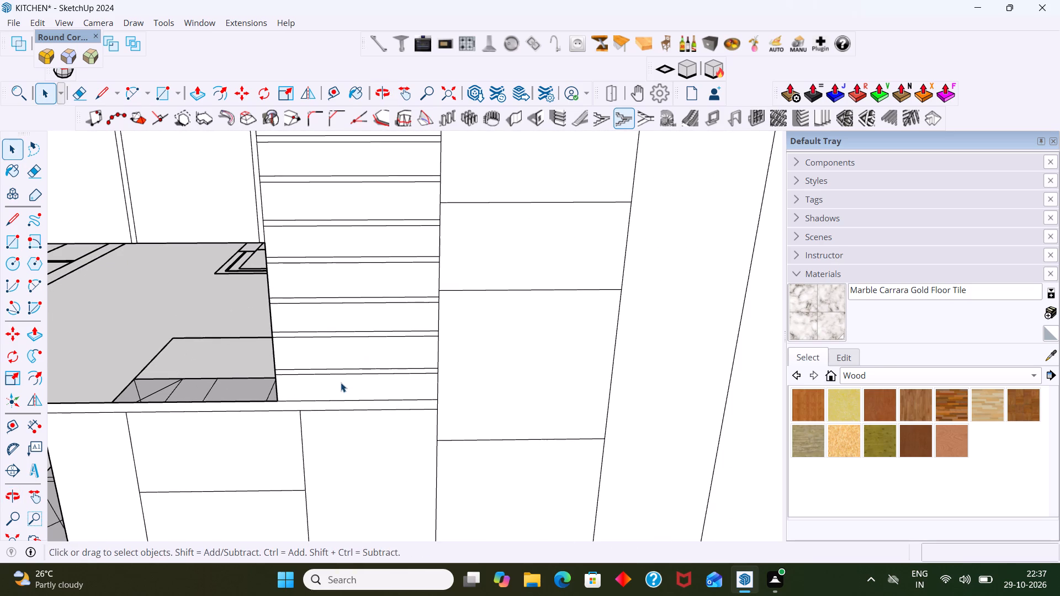
left_click_drag(341, 381, 321, 317, "shift")
left_click(332, 342)
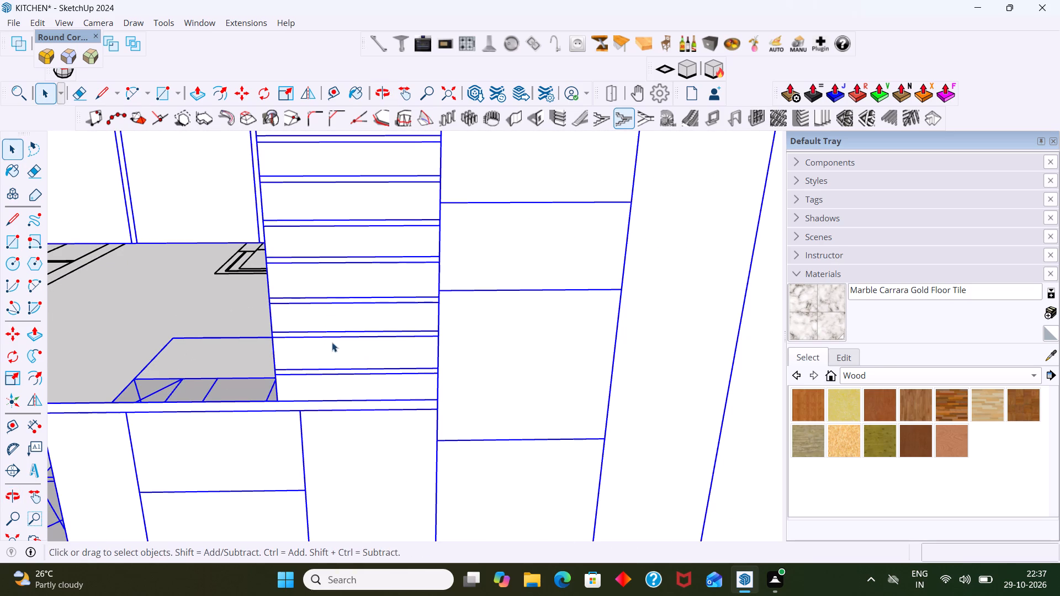
left_click(333, 345)
left_click(232, 297)
double_click(311, 344)
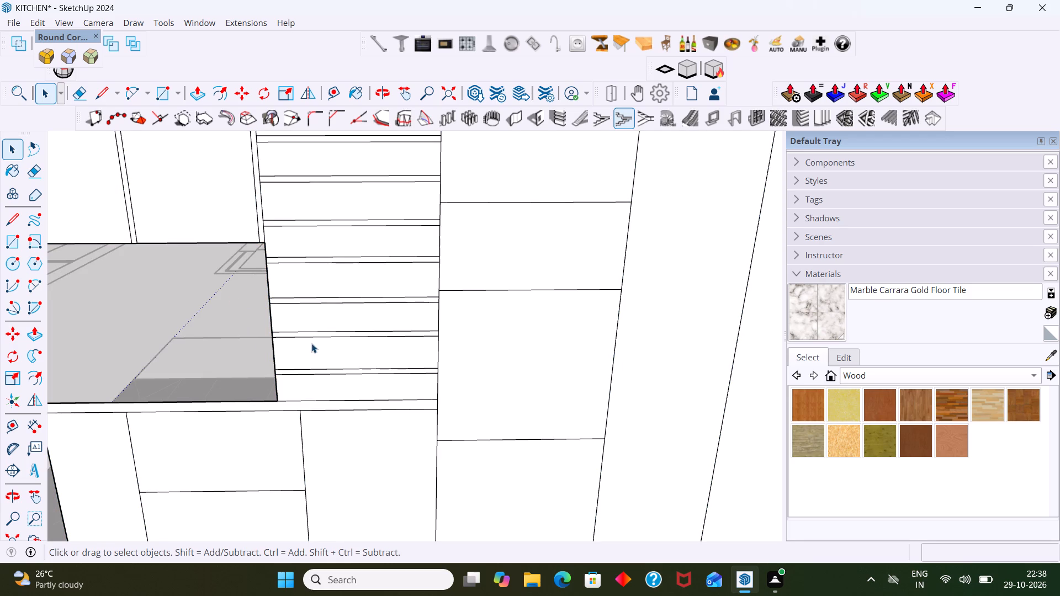
left_click(318, 369)
key("Delete")
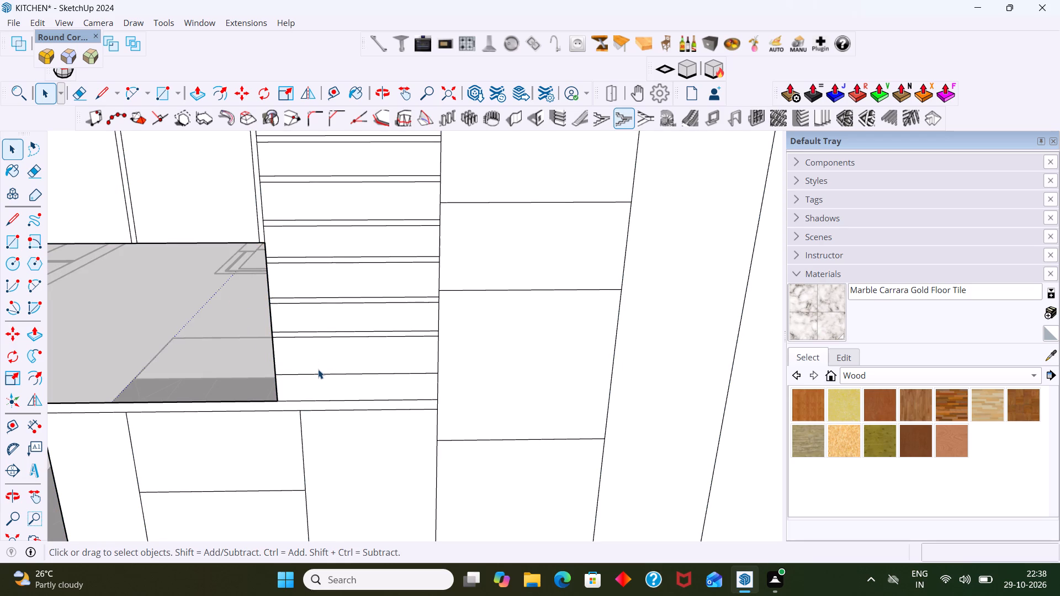
Erase all remaining horizontal slat lines in the column between the upper cabinets and the tall cabinet.
left_click(321, 373)
key("Delete")
key("e")
left_click(334, 338)
left_click_drag(331, 339, 315, 273)
left_click_drag(340, 285, 322, 201)
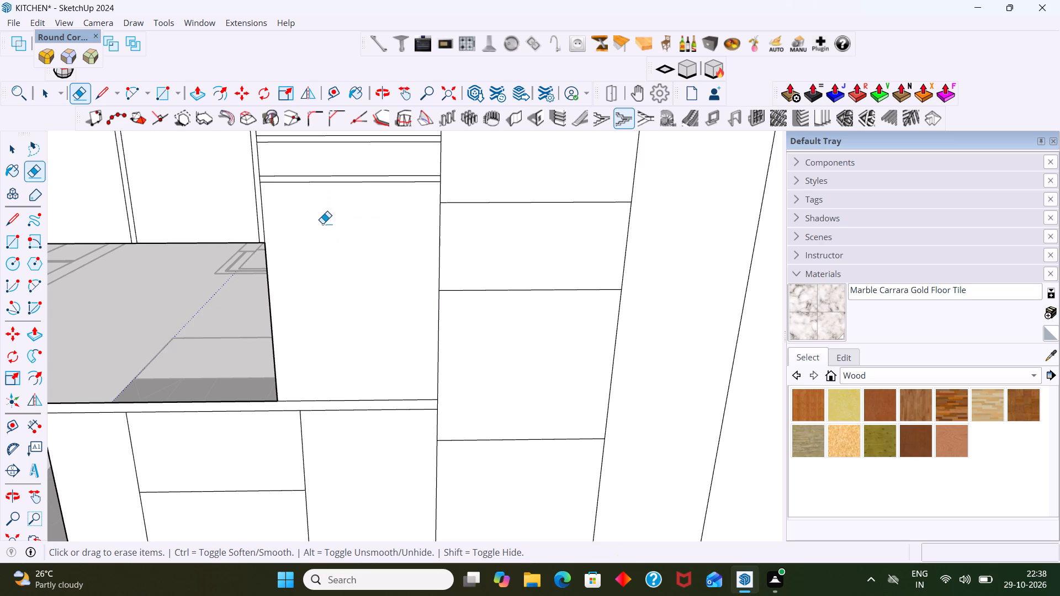
middle_click_drag(322, 225, 342, 400, "shift")
left_click_drag(378, 398, 349, 226)
Copy the full-height line between the cleared column and the adjoining tall cabinet 9 mm toward the tall cabinet.
scroll(347, 286, "down", 2)
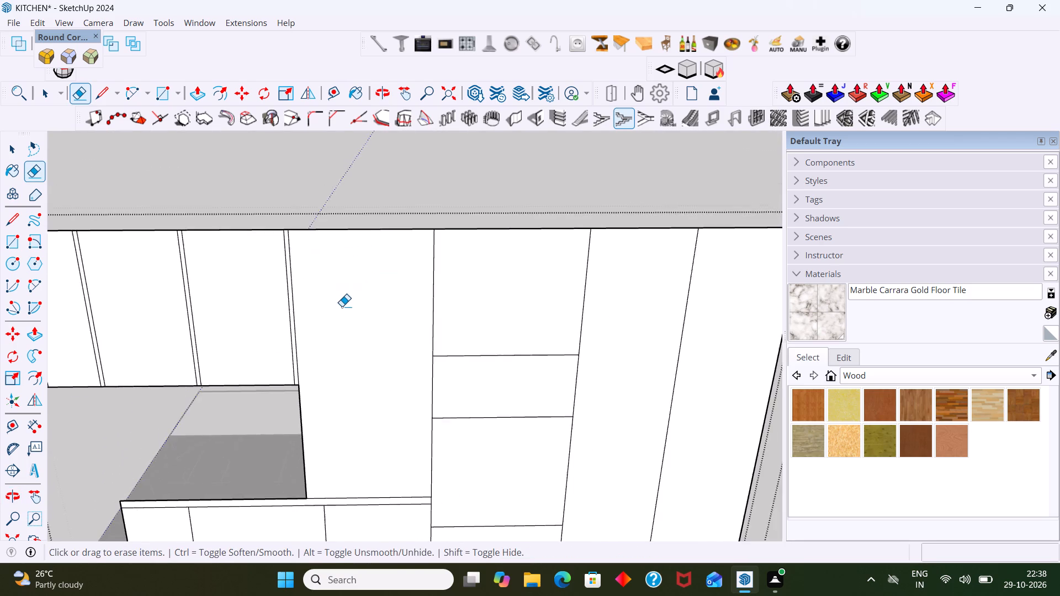
scroll(342, 306, "down", 3)
middle_click_drag(324, 405, 356, 386)
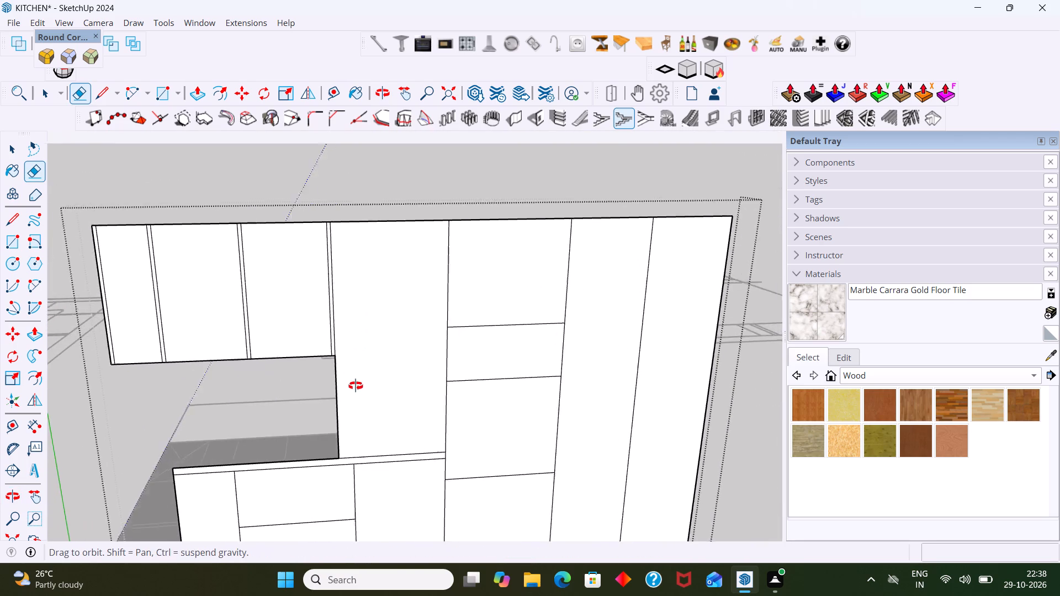
middle_click_drag(356, 386, 398, 386)
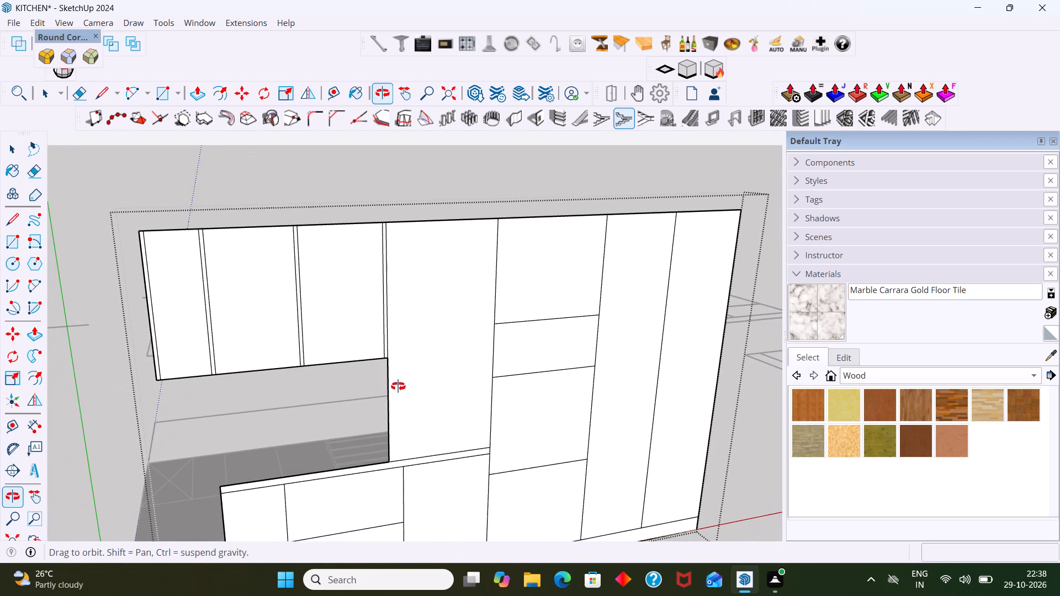
middle_click_drag(398, 386, 383, 386)
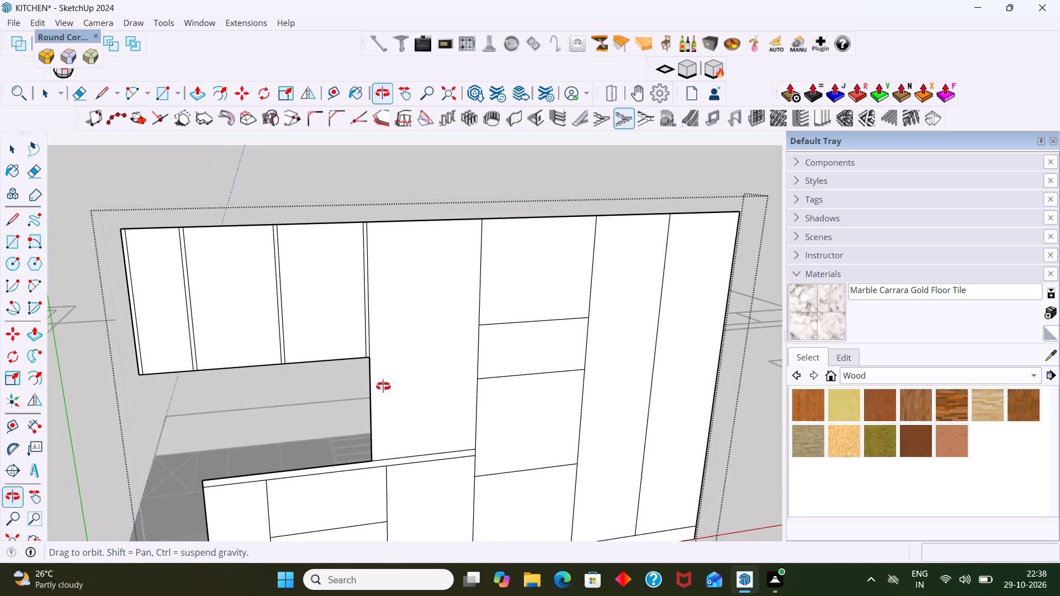
middle_click_drag(383, 386, 360, 387)
key("space")
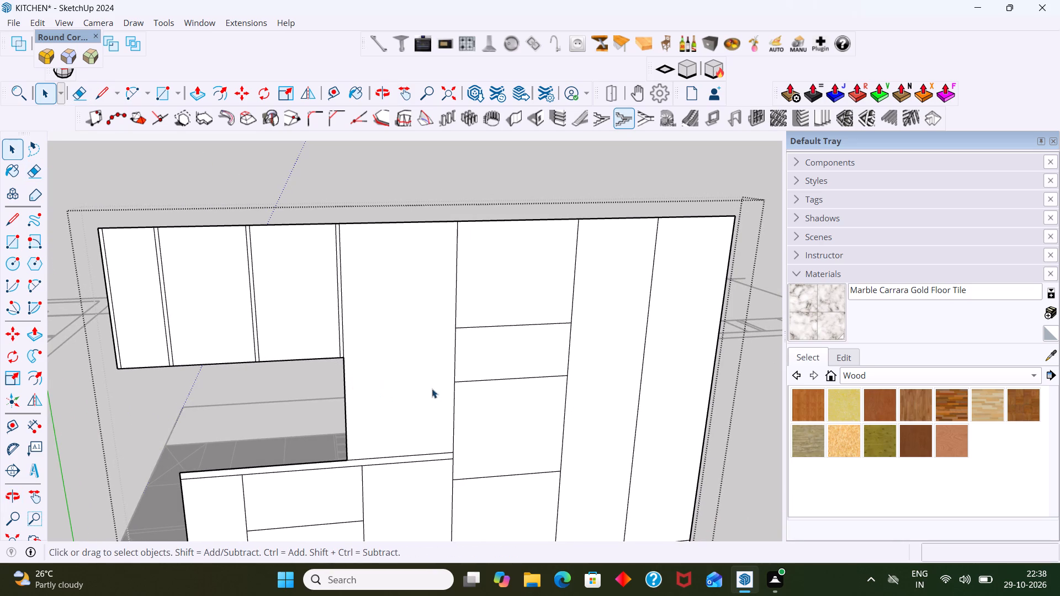
left_click(452, 410)
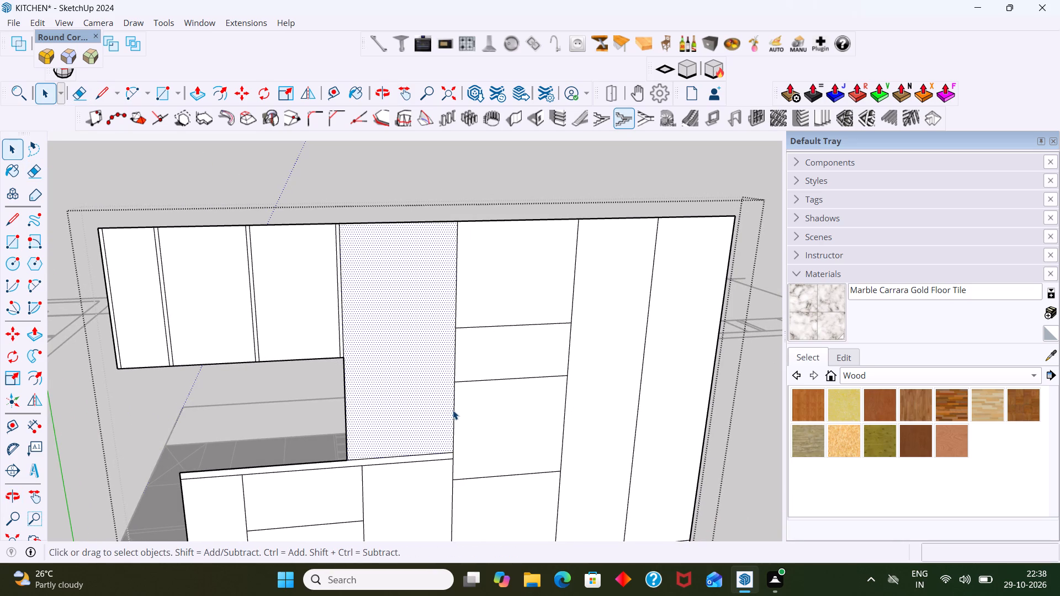
double_click(453, 410)
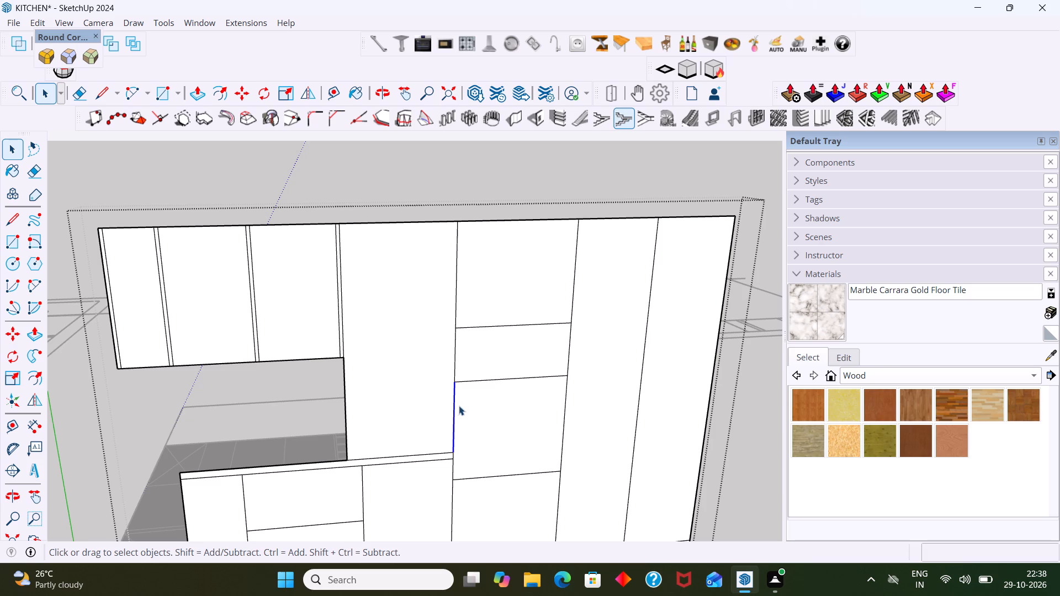
left_click_drag(468, 358, 451, 353, "shift")
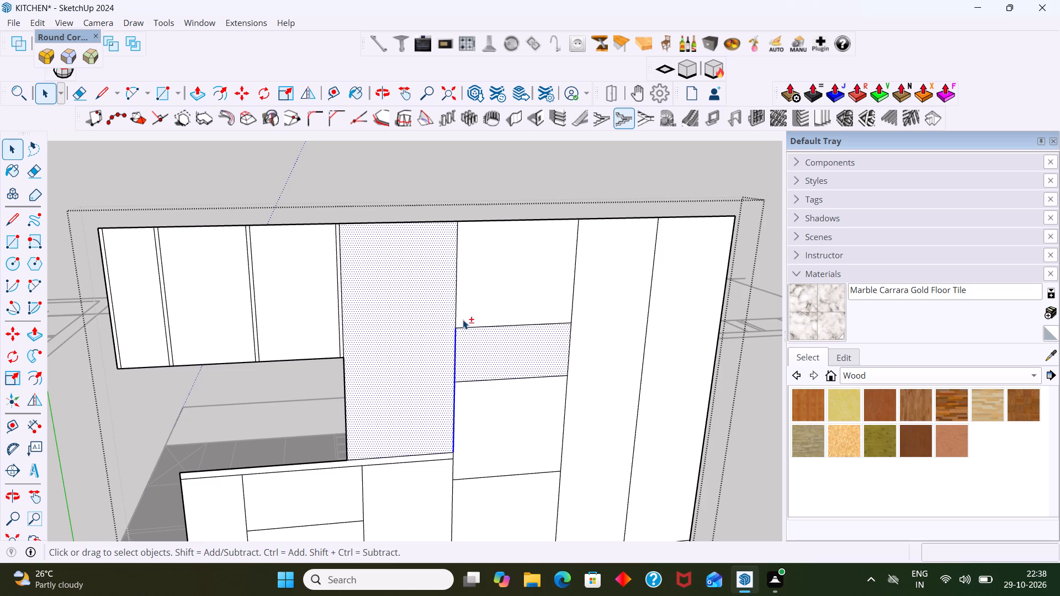
left_click_drag(464, 312, 455, 297, "shift")
left_click(473, 301, "shift")
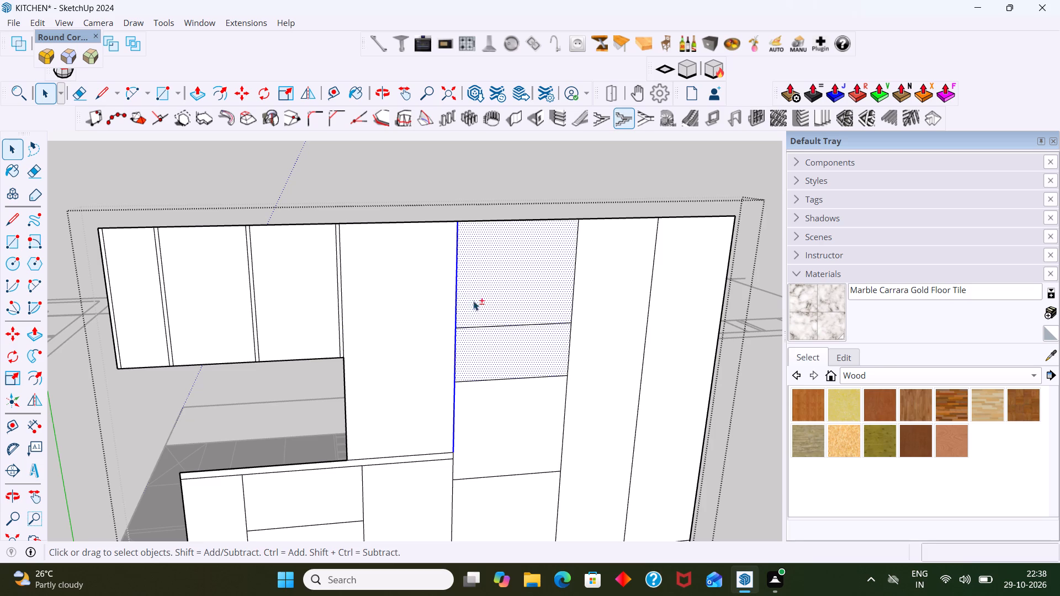
left_click(479, 356, "shift")
middle_click_drag(461, 384, 442, 315, "shift")
left_click_drag(448, 401, 441, 389, "shift")
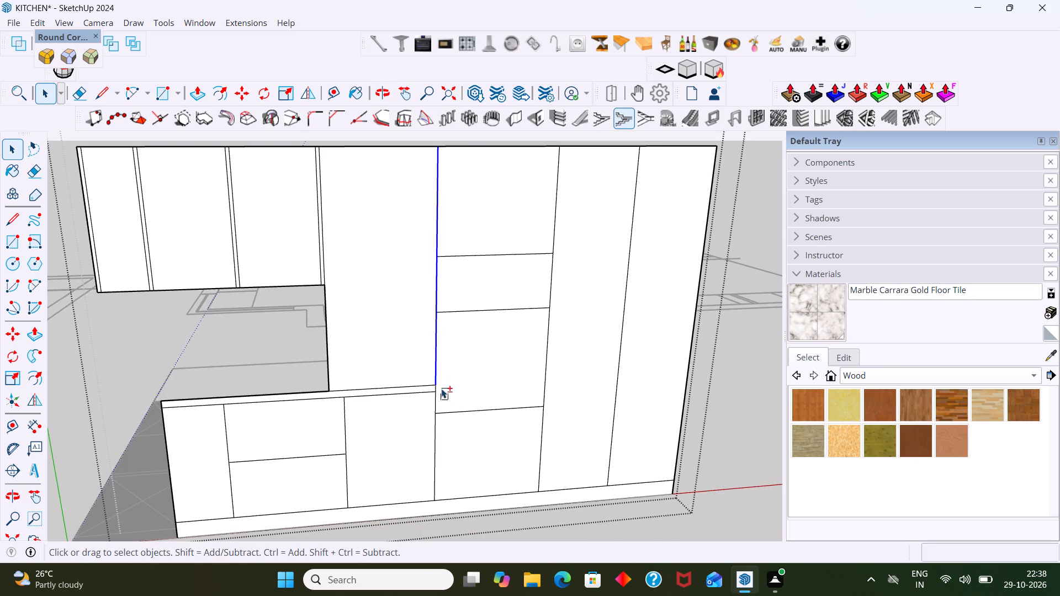
left_click_drag(441, 389, 426, 385, "shift")
left_click(415, 390, "shift")
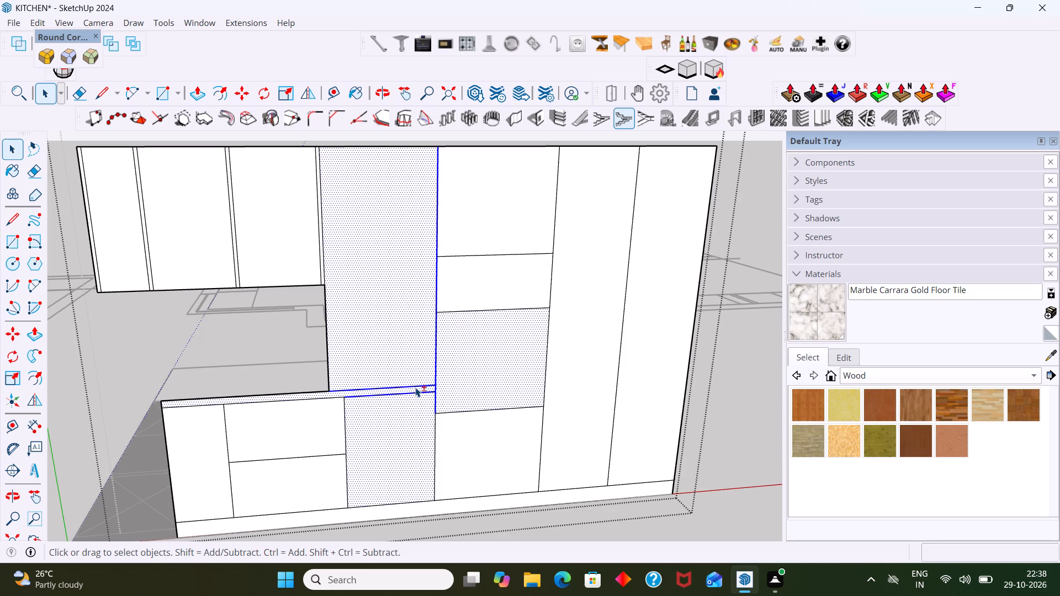
left_click(415, 384, "shift")
left_click(415, 392, "shift")
scroll(416, 384, "up", 3, "shift")
left_click(416, 384, "shift")
left_click(417, 387, "shift")
left_click(421, 372, "shift")
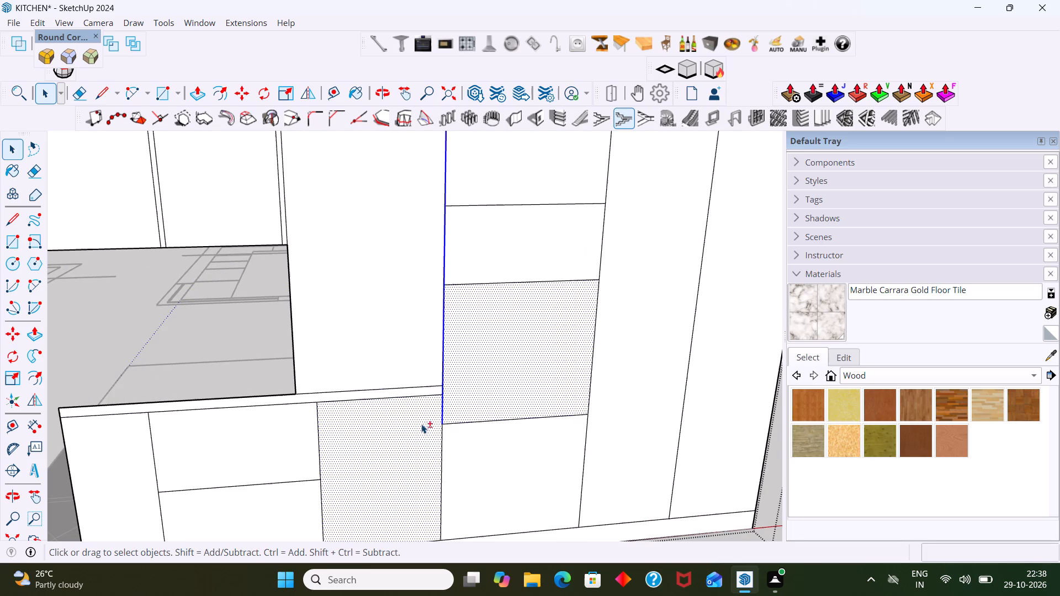
left_click(421, 425, "shift")
left_click_drag(477, 478, 431, 462, "shift")
left_click(464, 453, "shift")
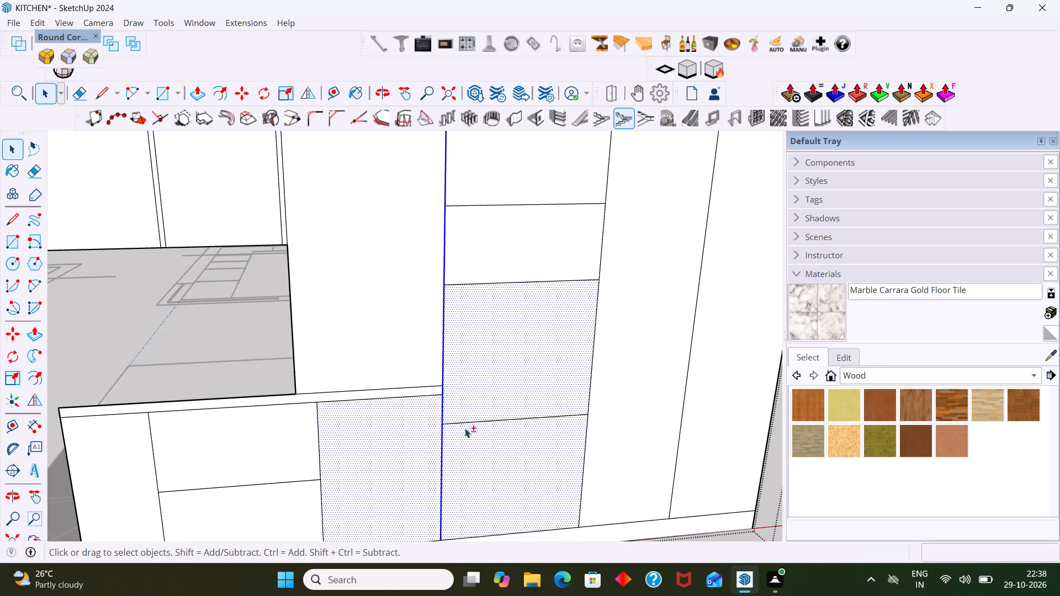
left_click(474, 387, "shift")
left_click(393, 462, "shift")
scroll(400, 454, "down", 8, "shift")
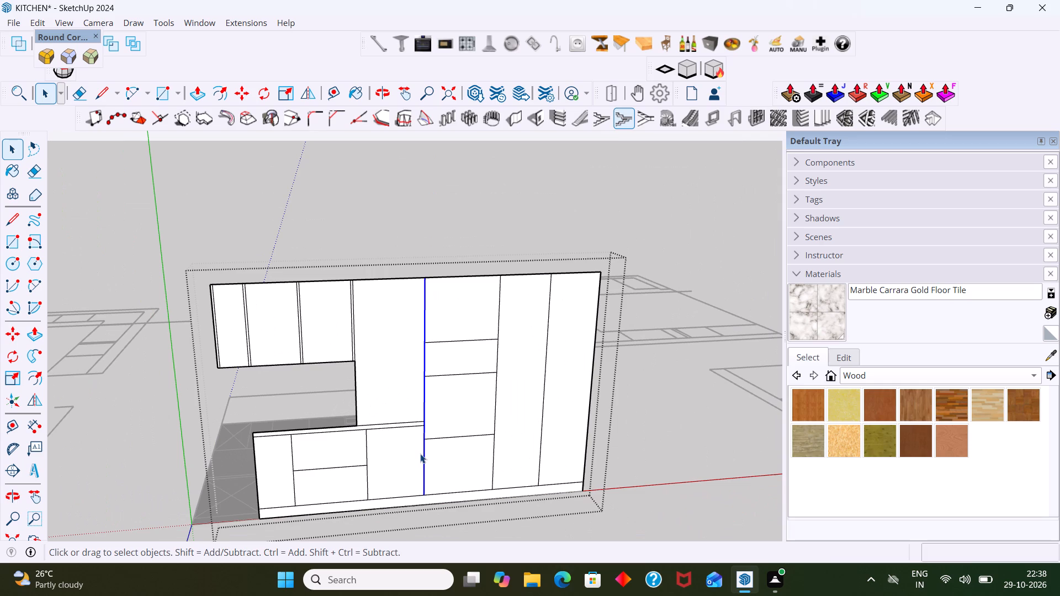
key("m")
left_click(428, 479)
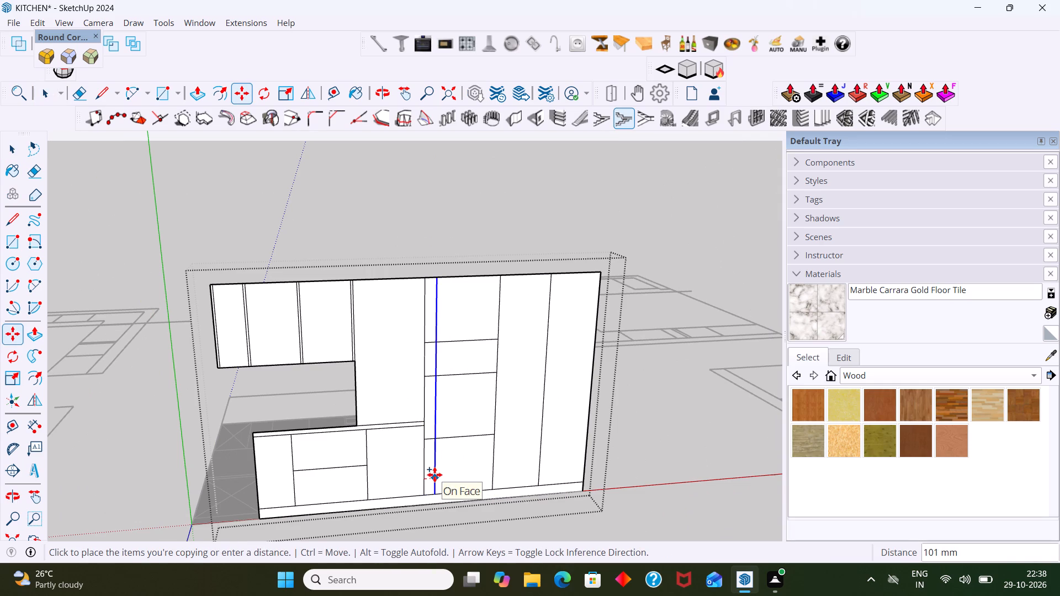
key("9")
key("Return")
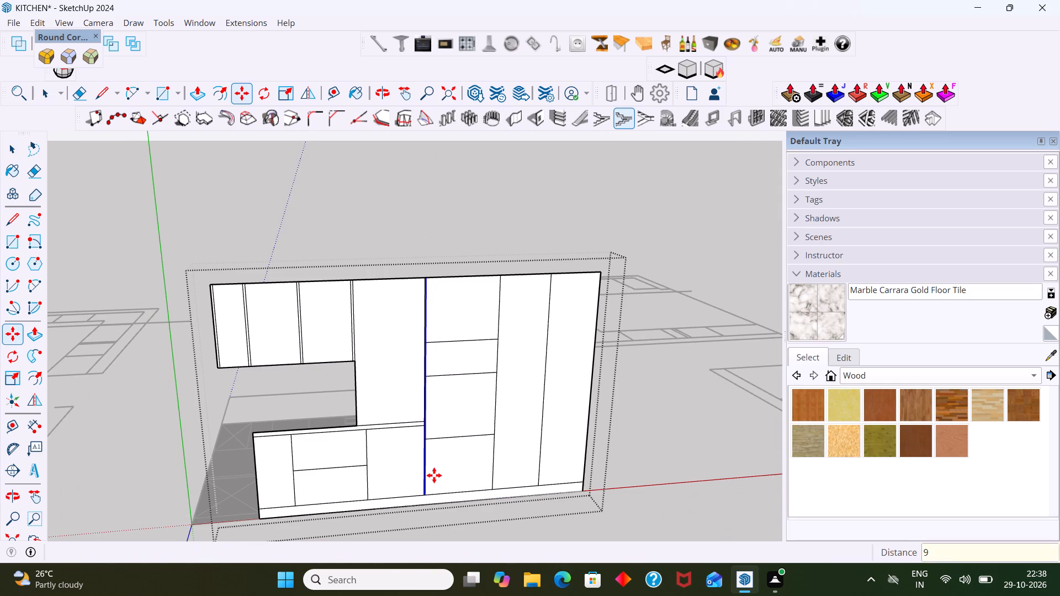
Copy this new full-height line 18 mm back toward the cleared column.
scroll(434, 475, "up", 13)
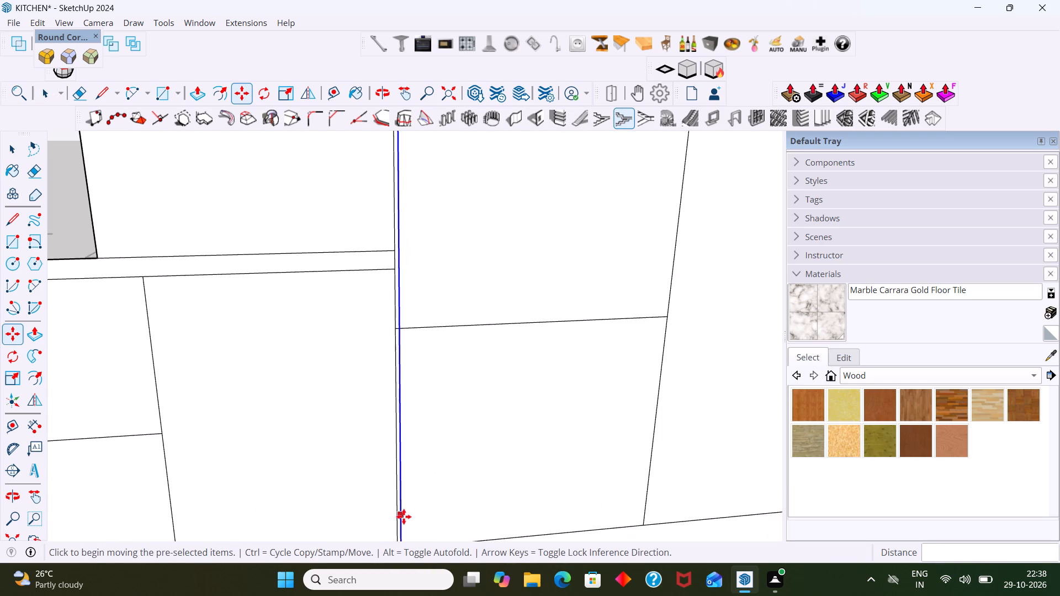
left_click(402, 517)
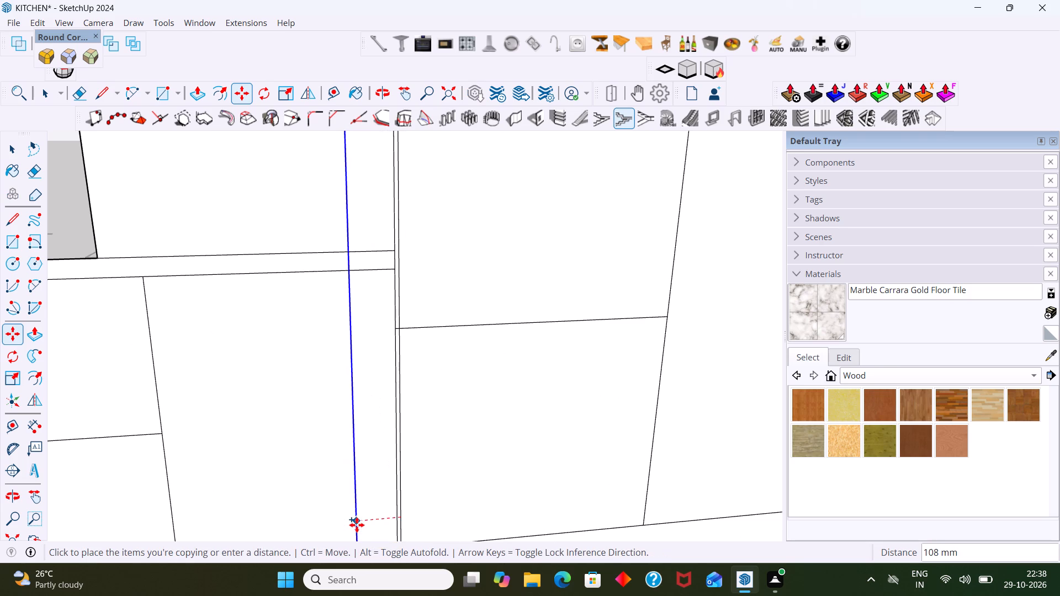
type("18")
key("Return")
key("space")
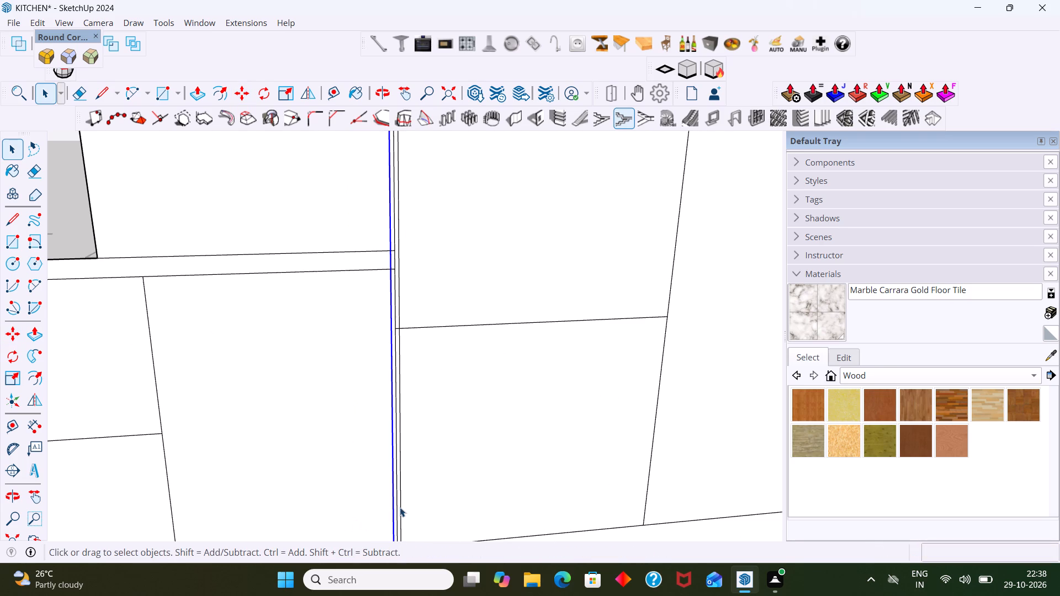
Erase the divider's original middle line below the countertop and the tall cabinet's horizontal line stub inside the divider.
left_click(397, 515)
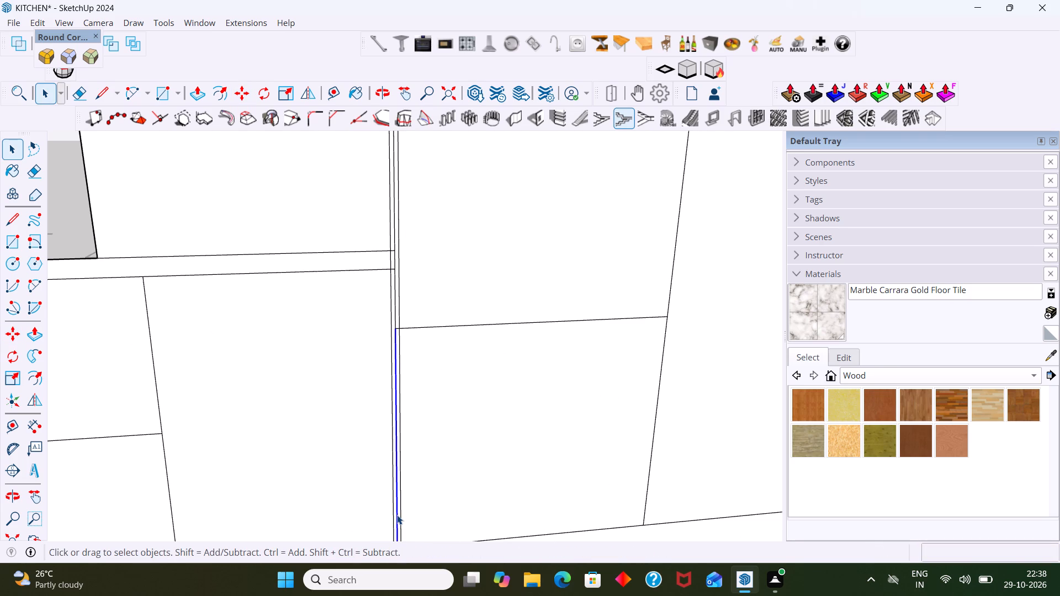
key("Delete")
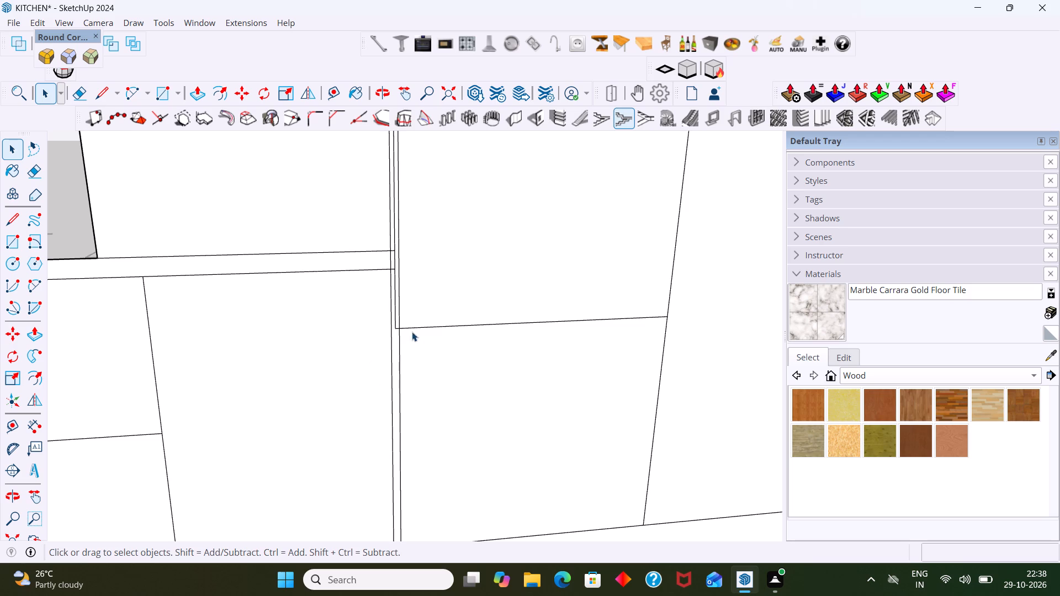
key("e")
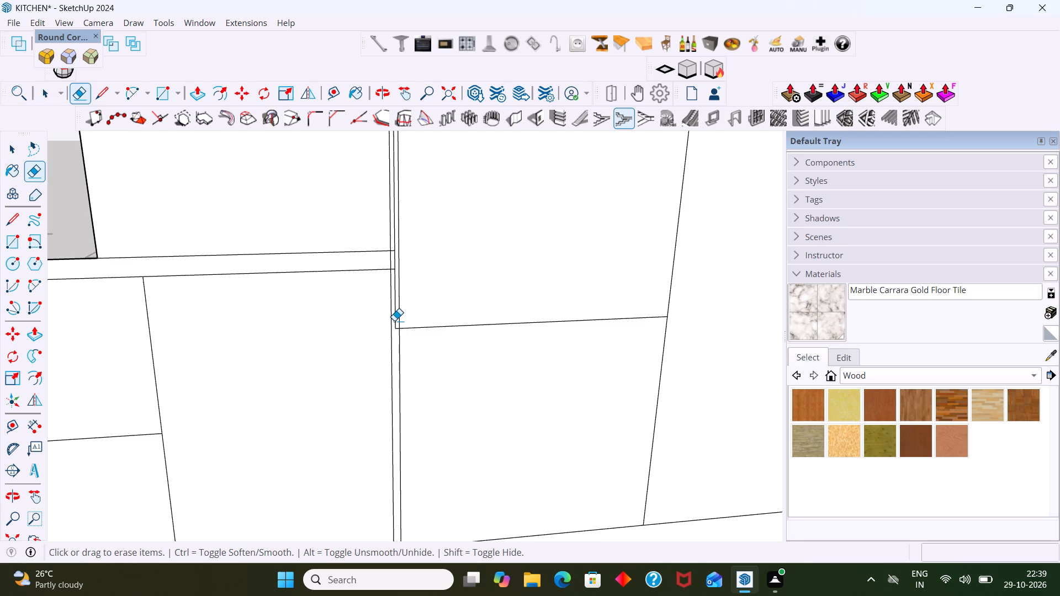
left_click(395, 321)
left_click(398, 328)
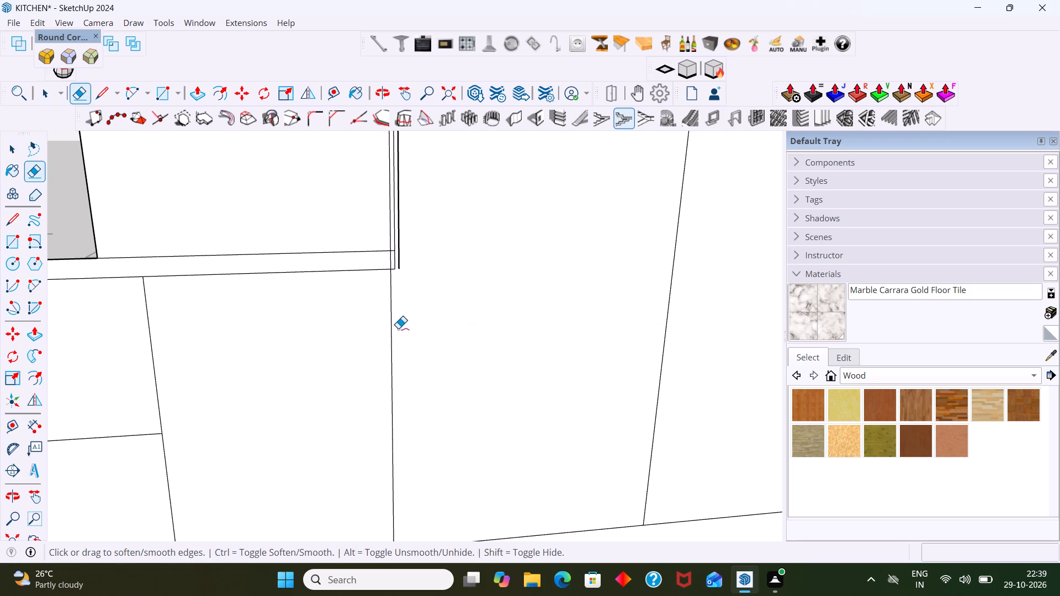
key("ctrl+z")
scroll(386, 337, "up", 5)
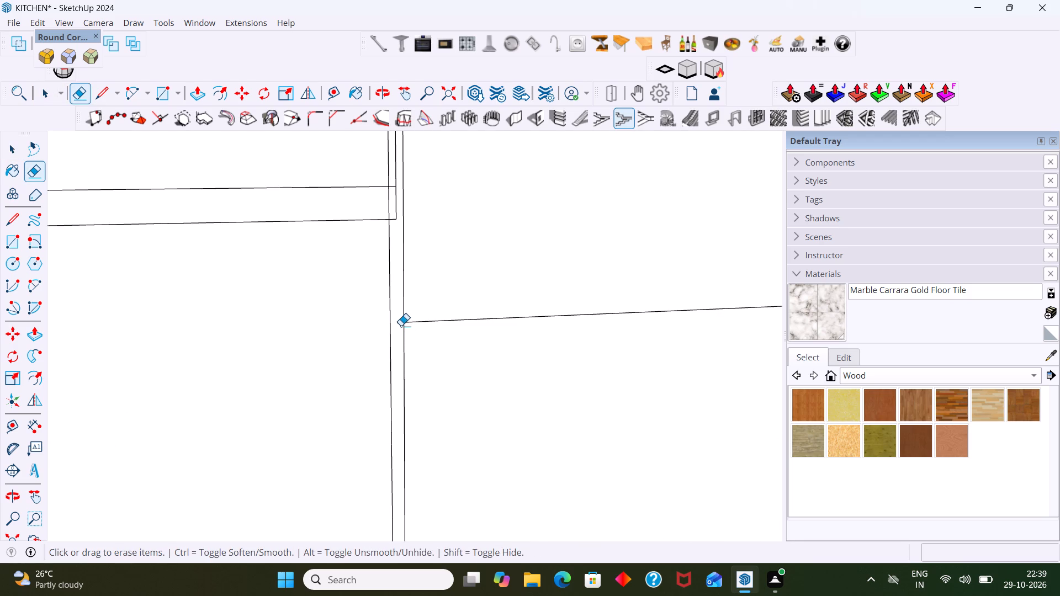
left_click(400, 324)
Erase the divider's original middle line beside and above the countertop, plus the countertop line stubs crossing the divider.
scroll(400, 323, "down", 3)
middle_click_drag(385, 332, 371, 473, "shift")
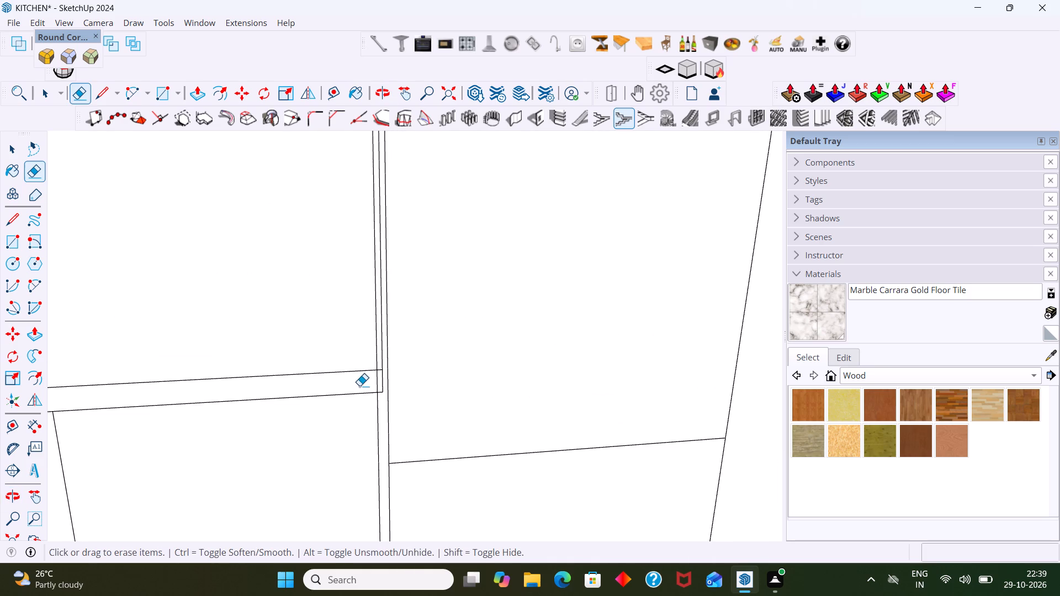
scroll(357, 384, "up", 5)
left_click(397, 361)
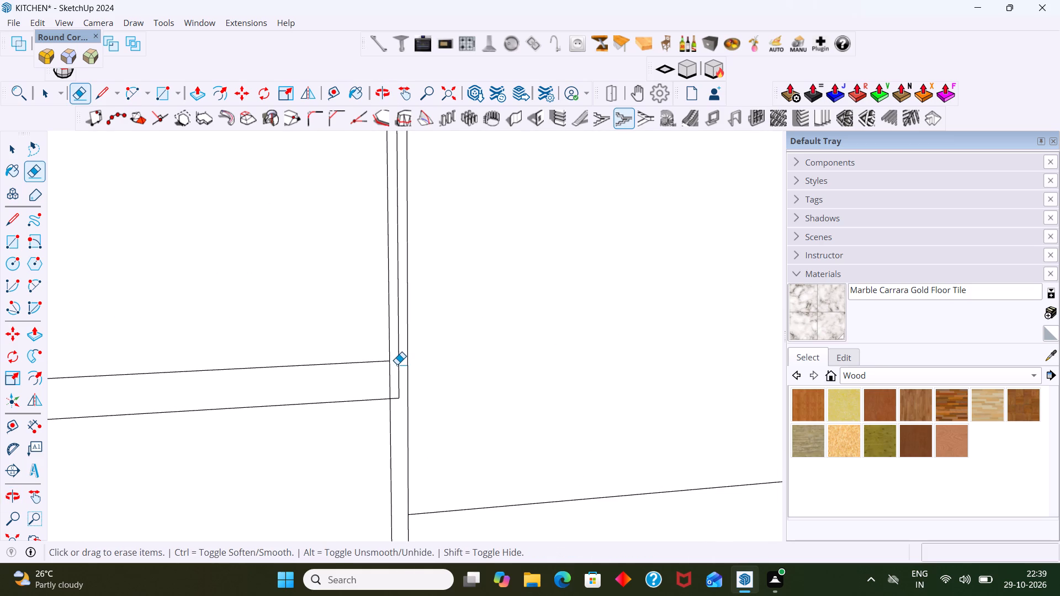
left_click(397, 364)
left_click(397, 364)
left_click(397, 364)
left_click(399, 368)
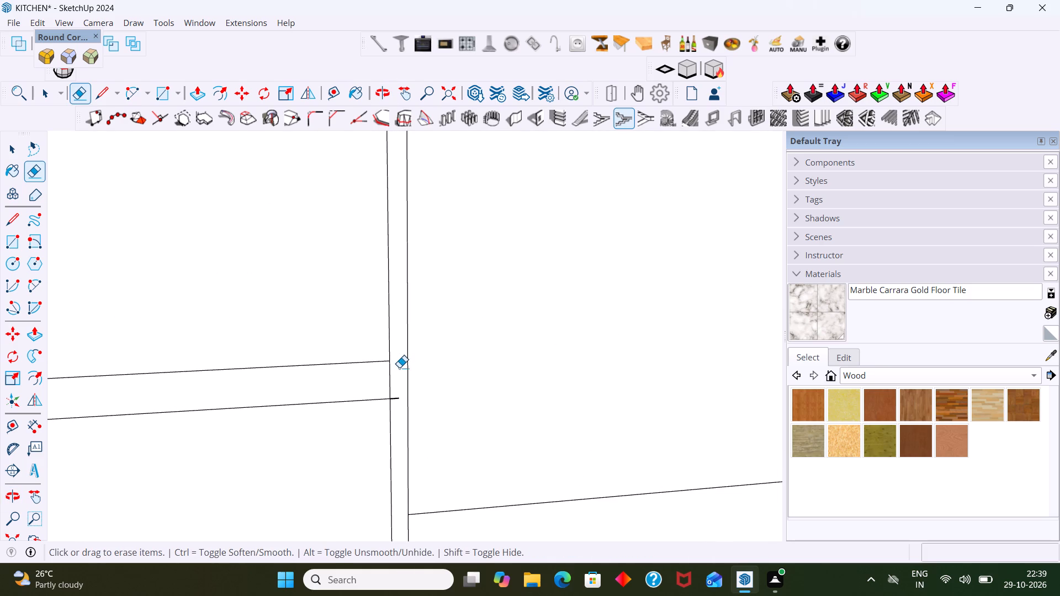
left_click(394, 400)
scroll(395, 398, "down", 5)
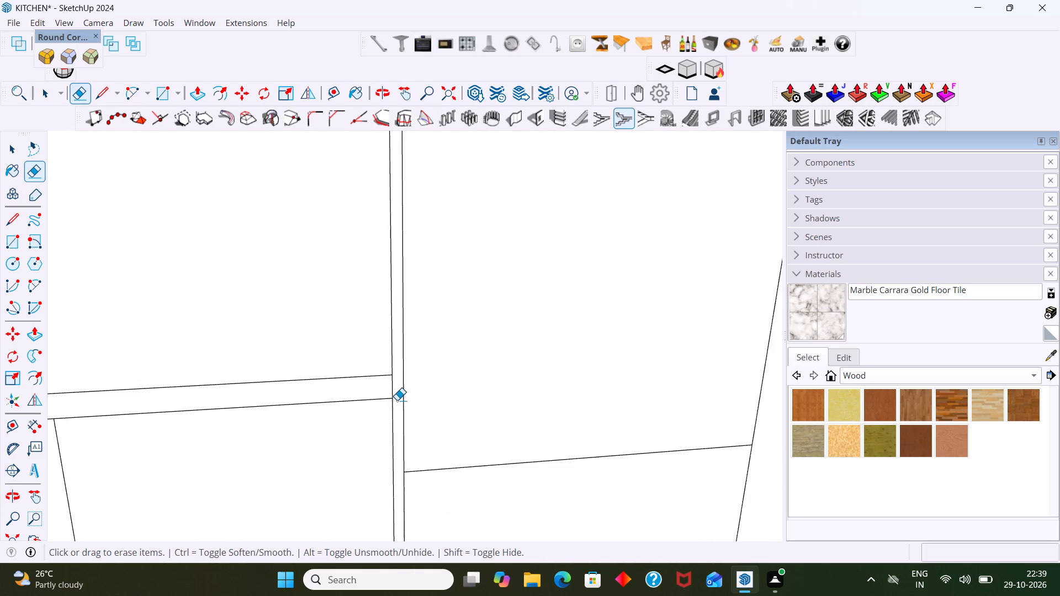
scroll(396, 406, "down", 13)
middle_click_drag(375, 404, 429, 459)
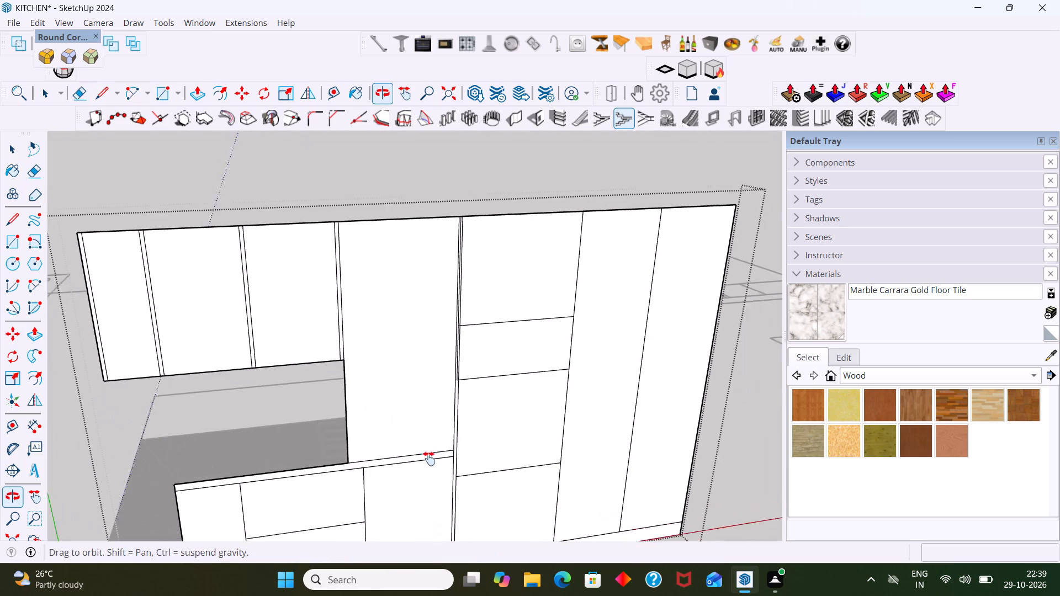
Erase the middle line inside the narrow vertical divider strip between the tall panel and the drawer column.
middle_click_drag(429, 459, 438, 462)
scroll(459, 436, "up", 6)
middle_click_drag(476, 386, 480, 492)
scroll(482, 425, "up", 8)
middle_click(482, 425)
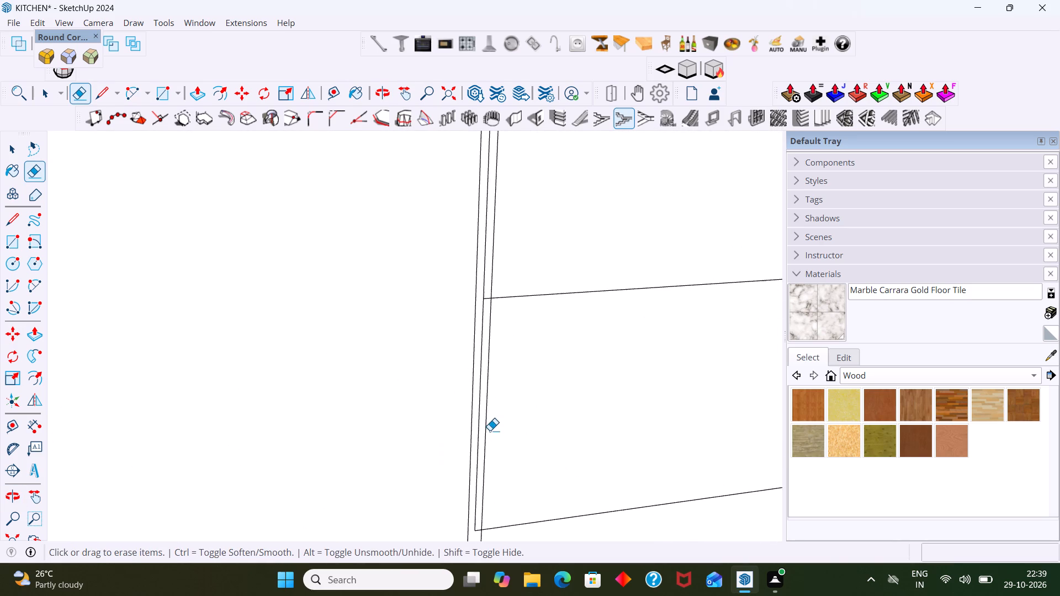
left_click(479, 444)
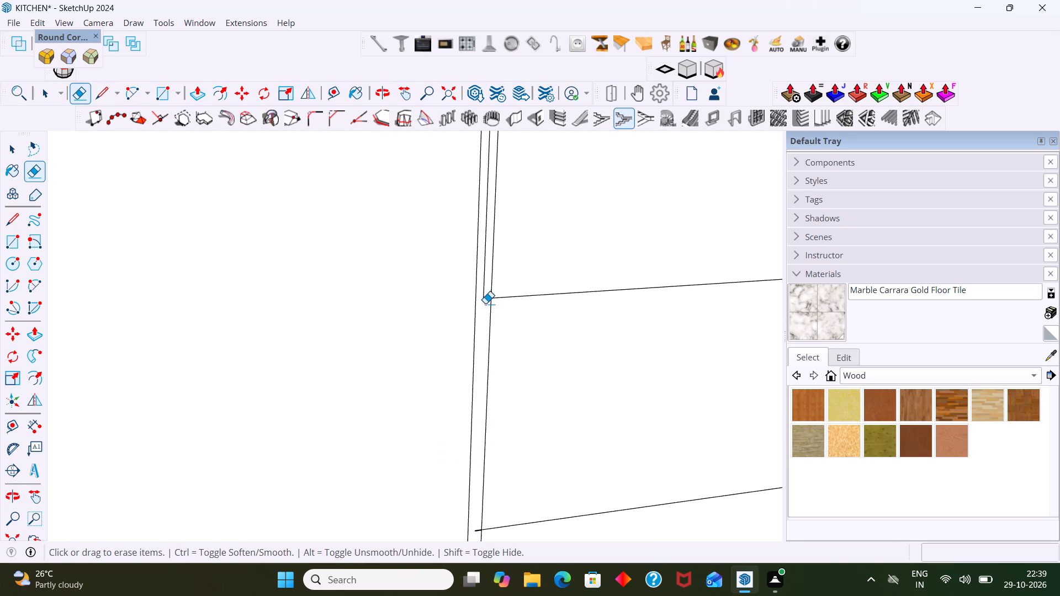
left_click(483, 291)
Erase the leftover horizontal line stubs crossing the divider strip beside the drawer column.
scroll(483, 291, "down", 8)
middle_click_drag(466, 382, 449, 473)
scroll(454, 401, "down", 5)
middle_click_drag(472, 439, 464, 380)
scroll(452, 410, "up", 7)
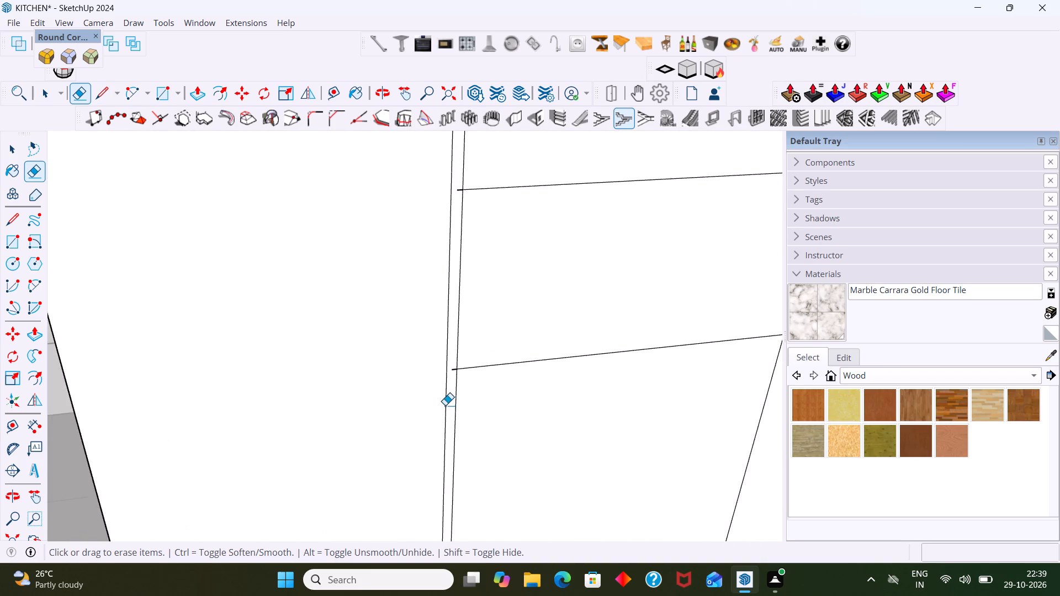
scroll(445, 405, "up", 8)
left_click(458, 350)
scroll(450, 350, "down", 3)
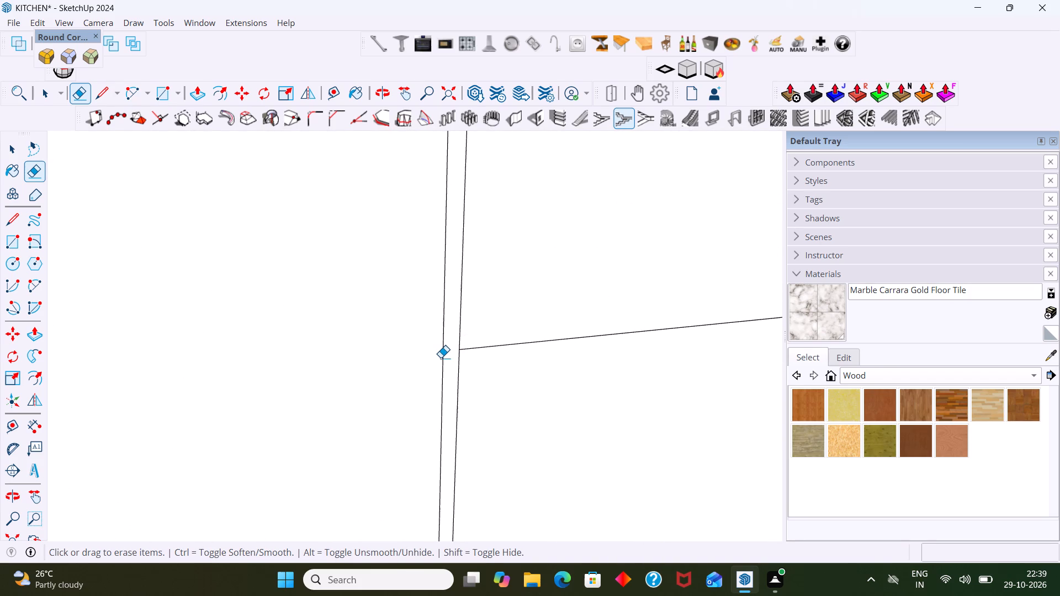
middle_click_drag(446, 413, 463, 547, "shift")
scroll(504, 307, "down", 2)
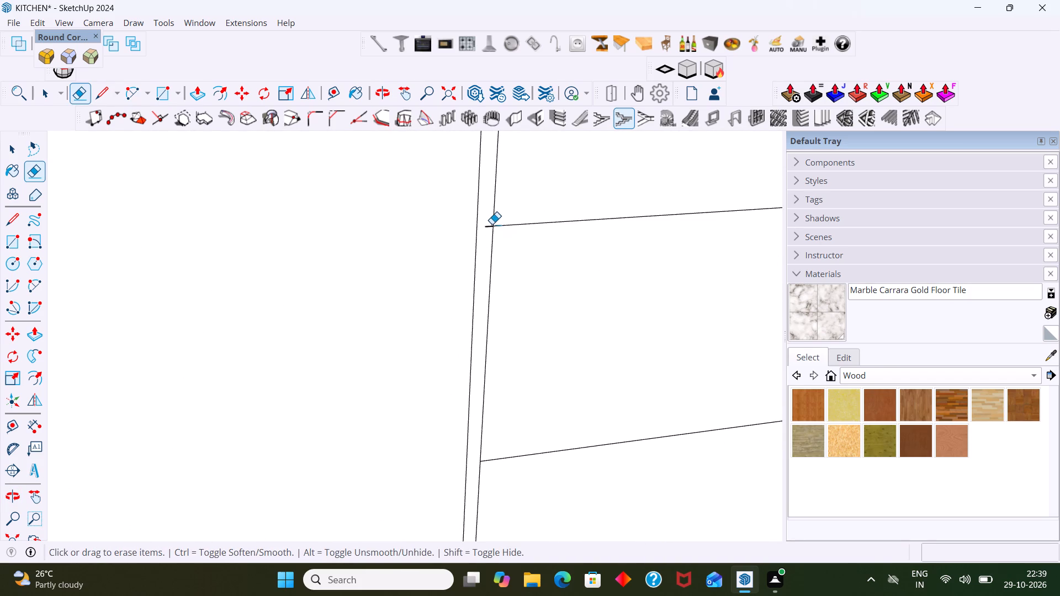
left_click(489, 227)
scroll(489, 227, "down", 11)
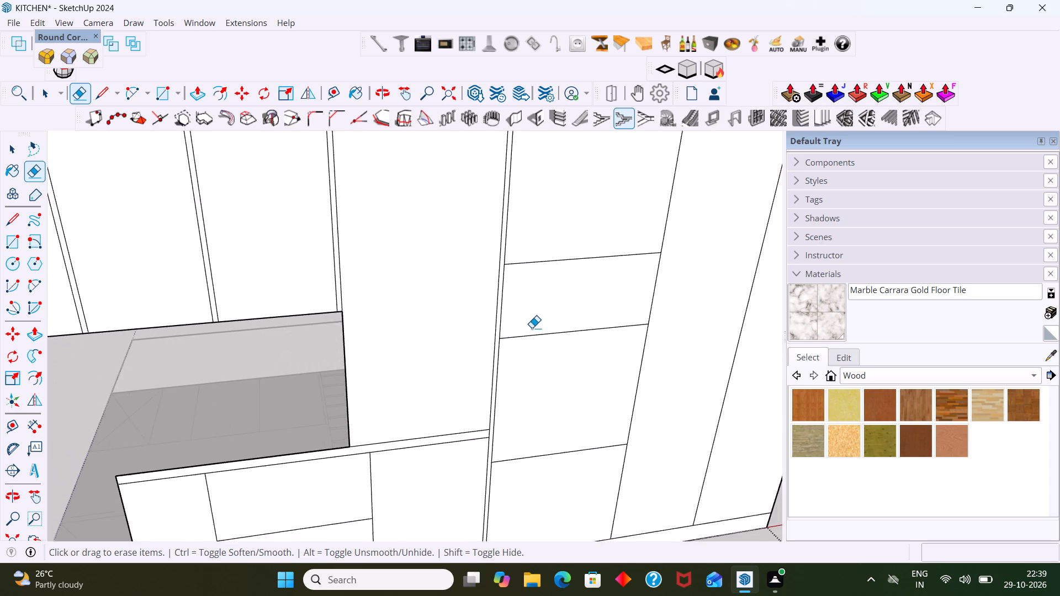
Examine where the countertop lines meet the vertical divider strip beside the drawer column.
scroll(532, 328, "down", 5)
middle_click_drag(493, 330, 420, 339)
scroll(404, 333, "down", 2)
scroll(367, 381, "up", 2)
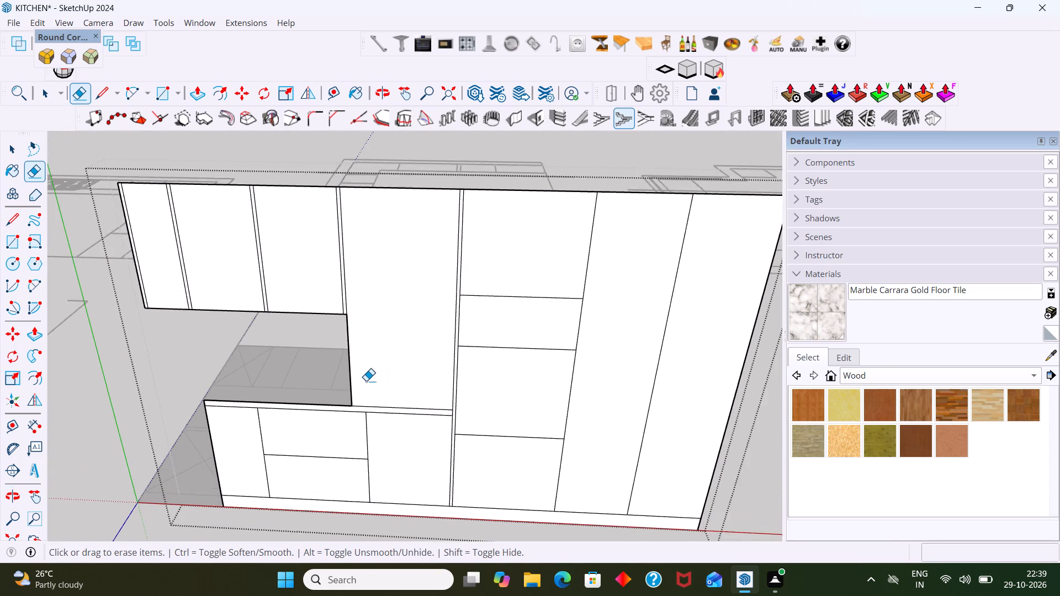
middle_click_drag(365, 381, 352, 334)
scroll(351, 363, "up", 7)
scroll(352, 390, "down", 4)
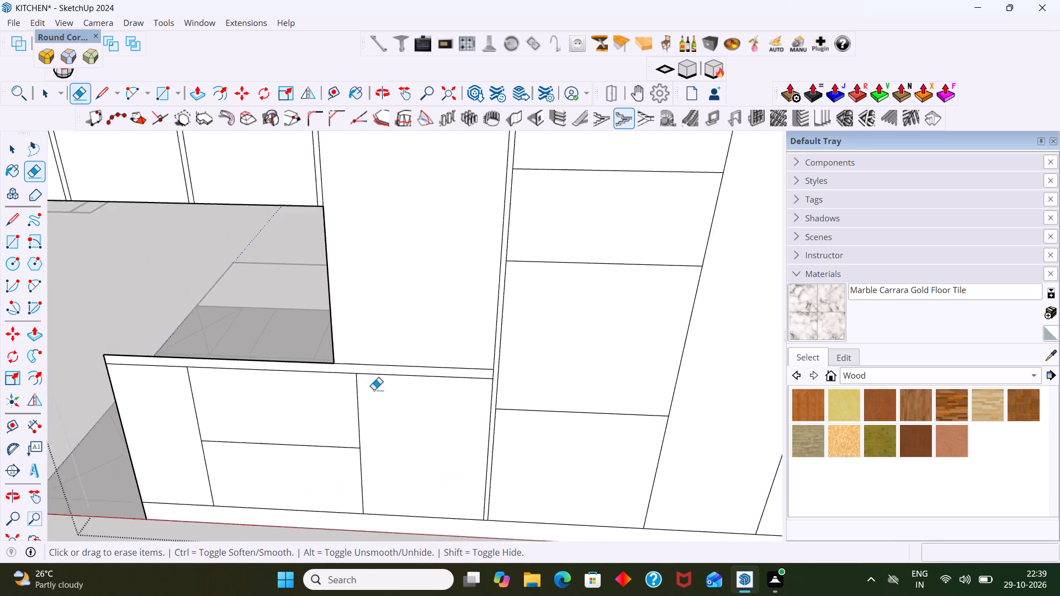
scroll(374, 390, "down", 2)
scroll(466, 393, "up", 13)
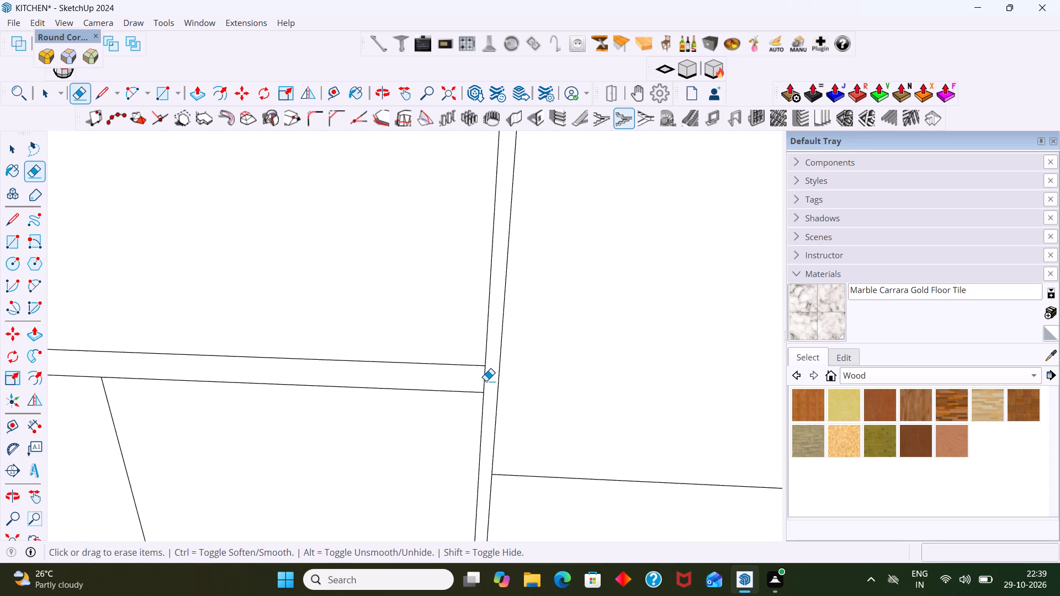
scroll(486, 381, "up", 2)
scroll(483, 381, "down", 14)
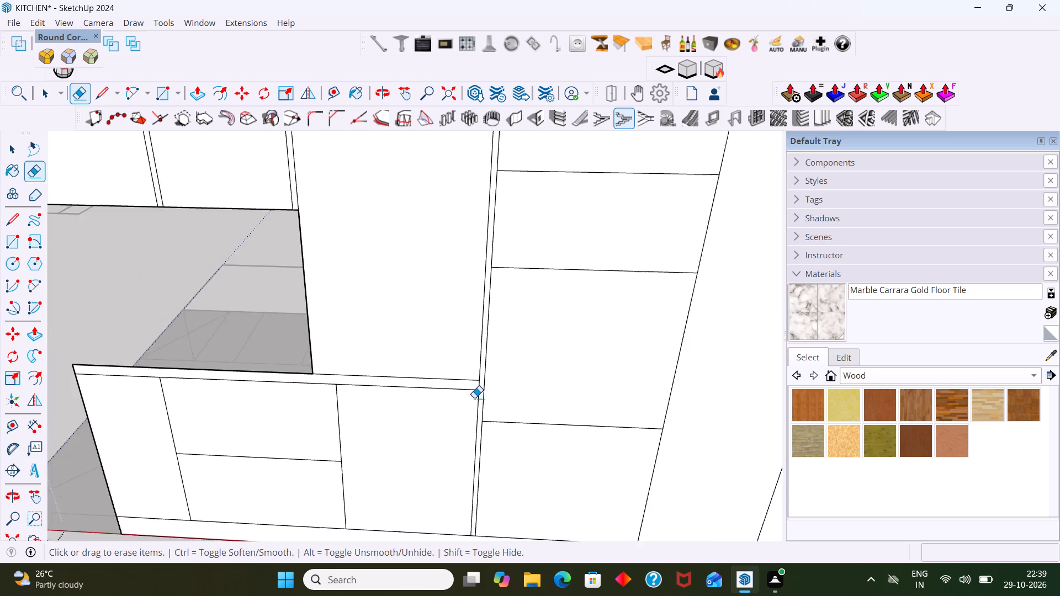
scroll(474, 398, "down", 10)
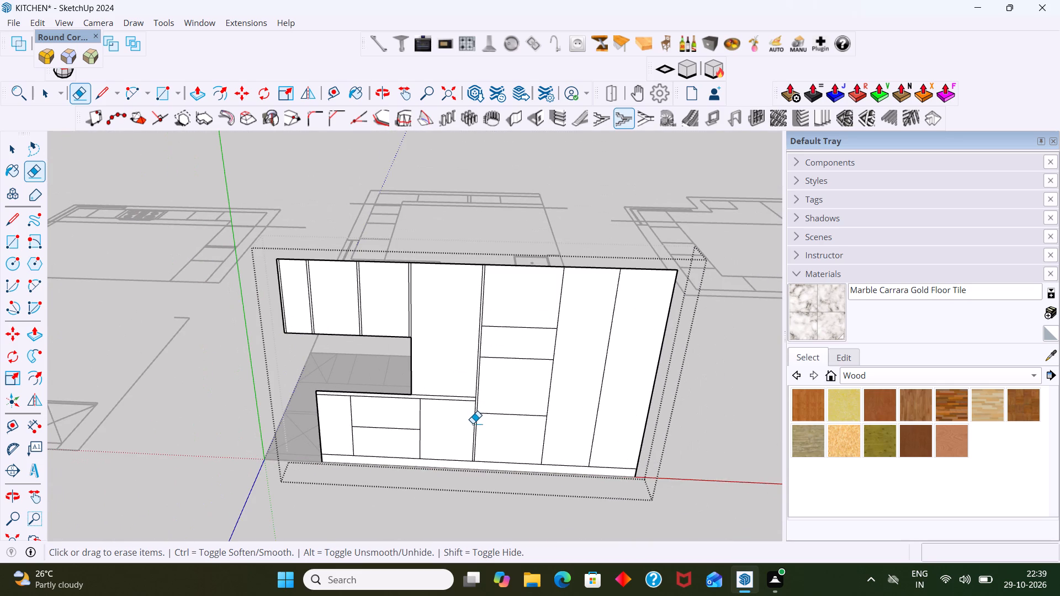
scroll(473, 419, "up", 13)
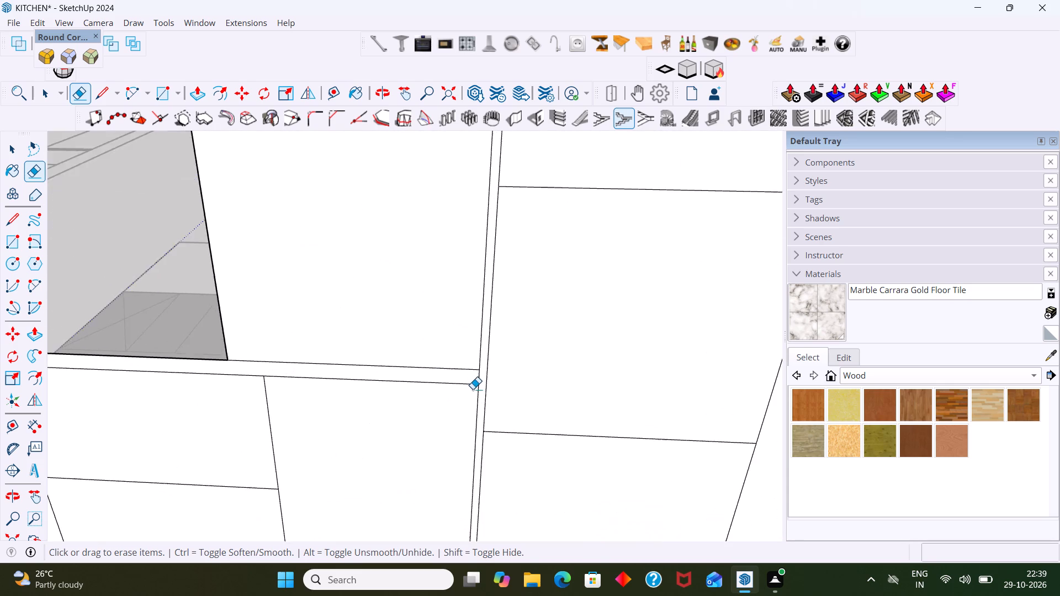
scroll(473, 389, "up", 8)
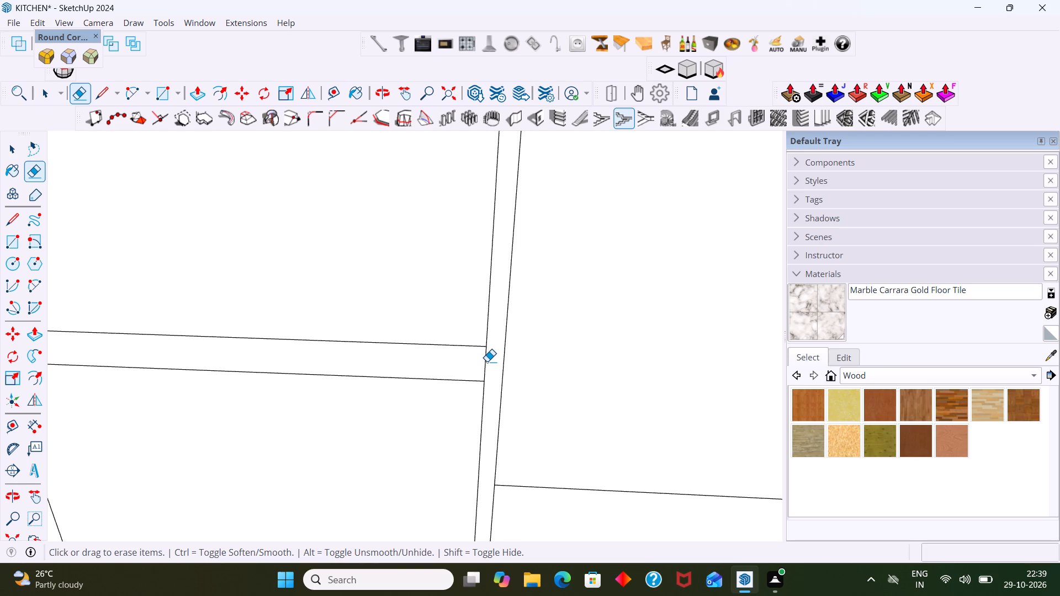
scroll(487, 361, "down", 20)
scroll(487, 361, "down", 1)
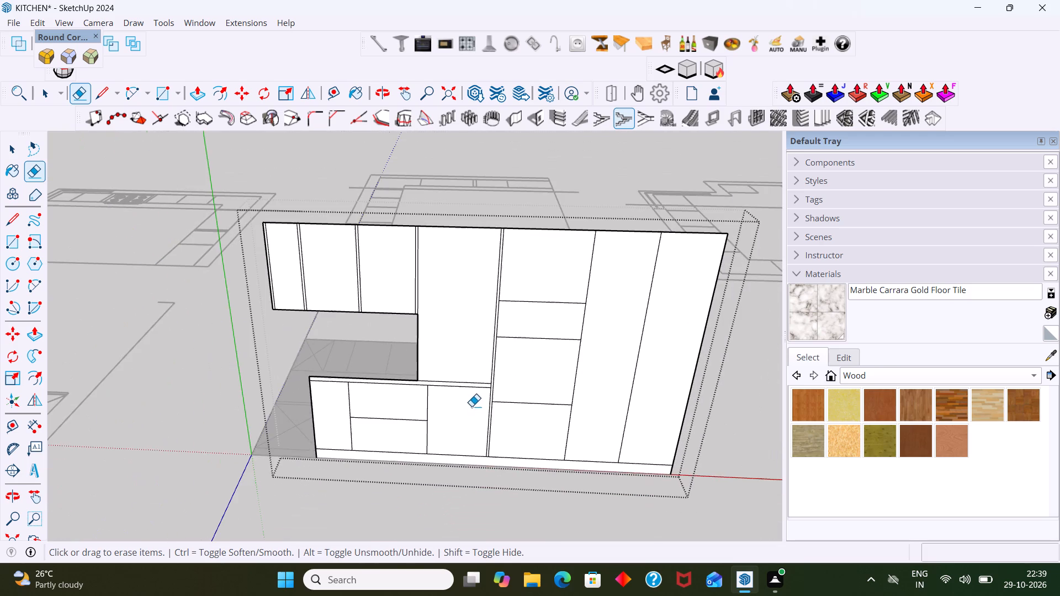
scroll(471, 406, "down", 1)
Copy all segments of the vertical line between the drawer column and the adjacent tall door 9 mm toward the tall door.
middle_click_drag(464, 340, 406, 433, "shift")
scroll(473, 390, "up", 6)
key("space")
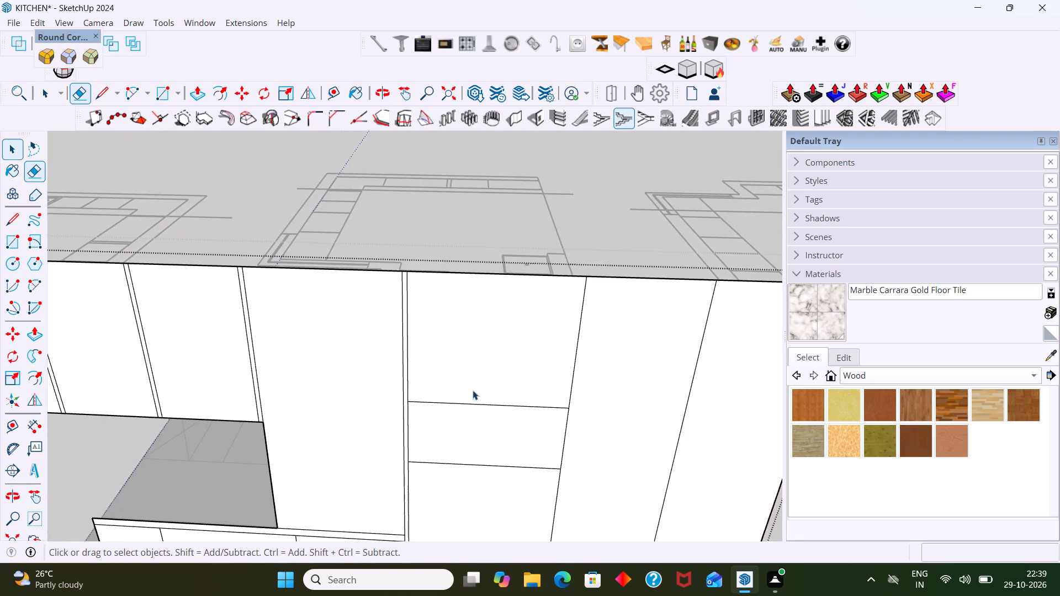
left_click(573, 369)
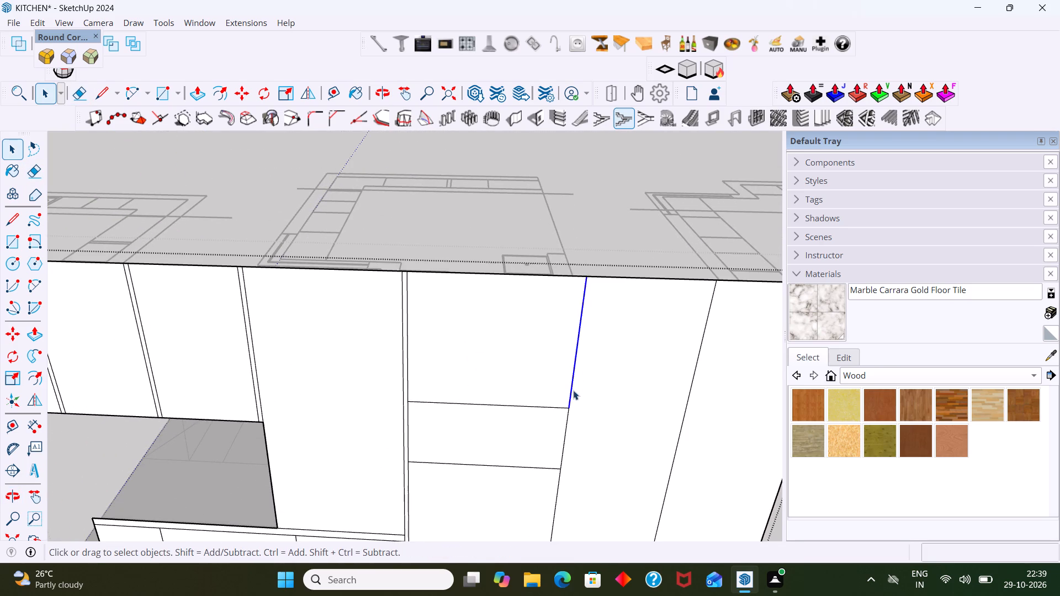
left_click(565, 425, "shift")
middle_click_drag(564, 429, 509, 347, "shift")
left_click(502, 457, "shift")
middle_click_drag(501, 449, 504, 368, "shift")
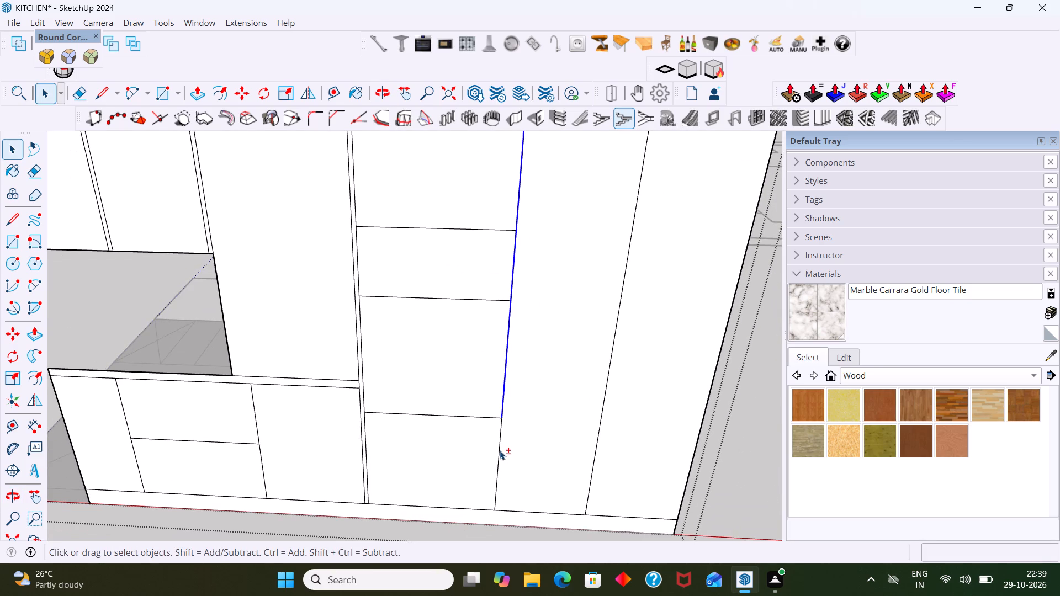
left_click(500, 452, "shift")
key("m")
left_click(500, 453)
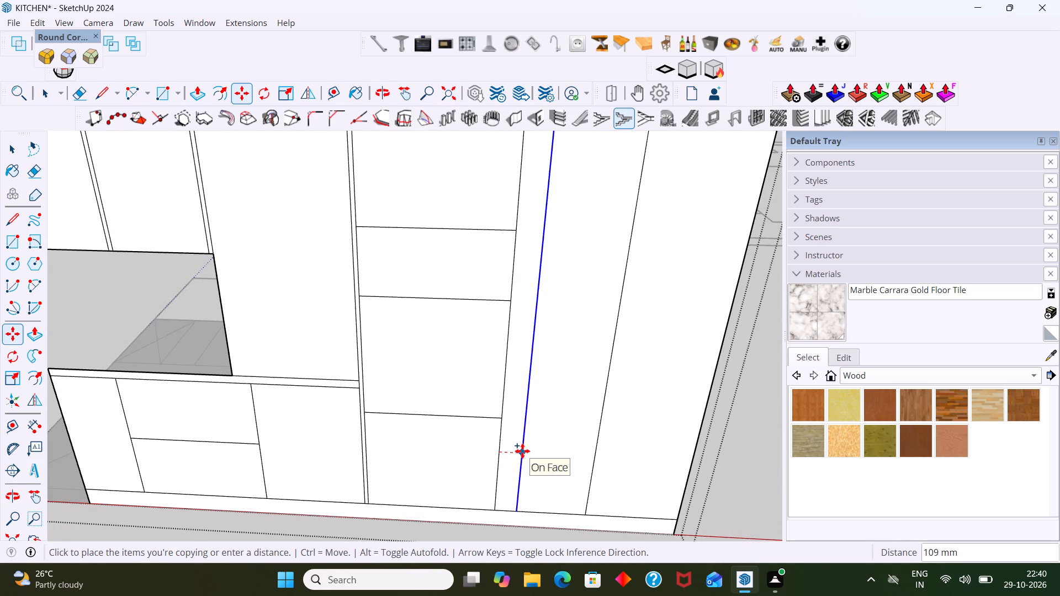
key("9")
key("Return")
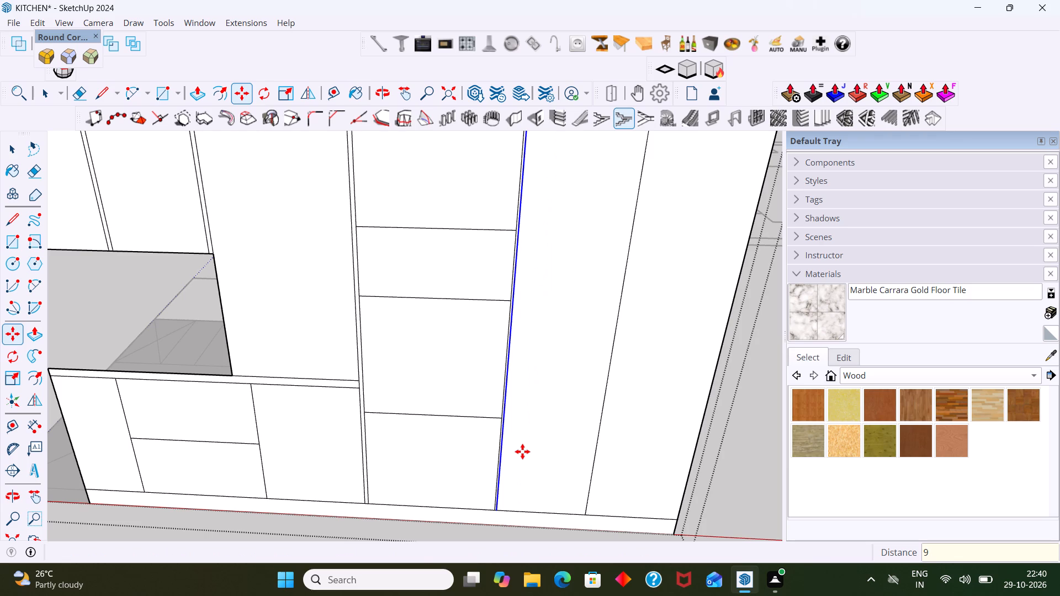
Copy the new vertical line 18 mm back toward the drawer column.
scroll(539, 460, "up", 10)
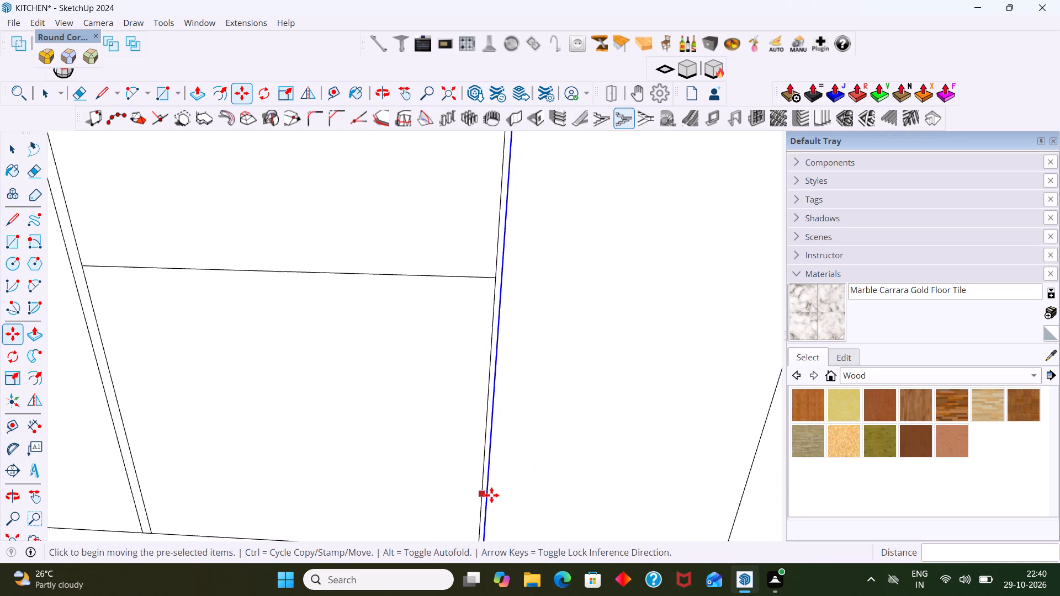
left_click(490, 495)
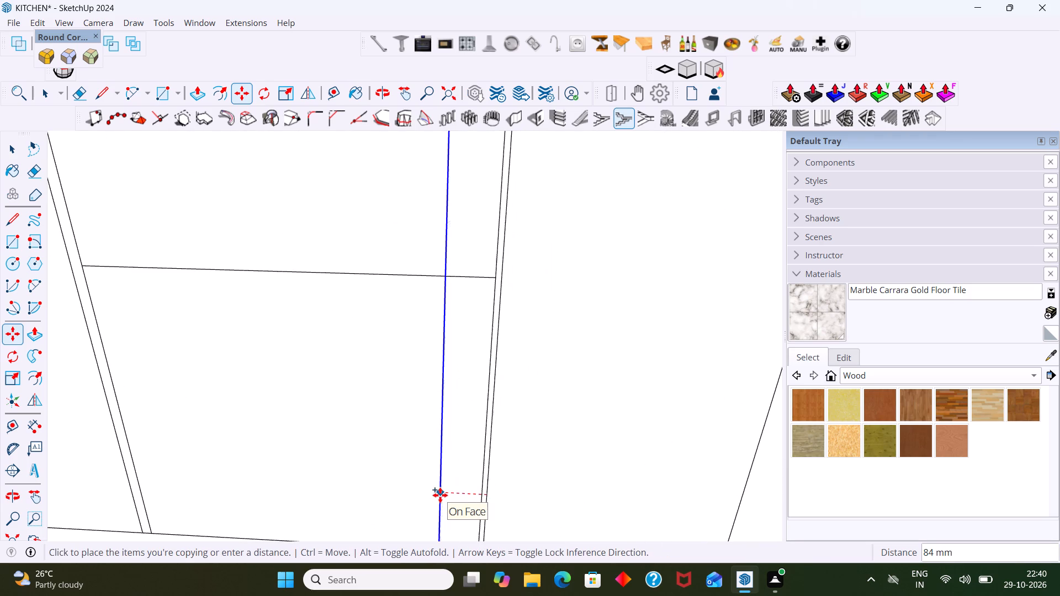
type("18")
key("Return")
Delete the two lowest segments of the original middle line in the new strip and the stub of the lowest horizontal divider.
key("space")
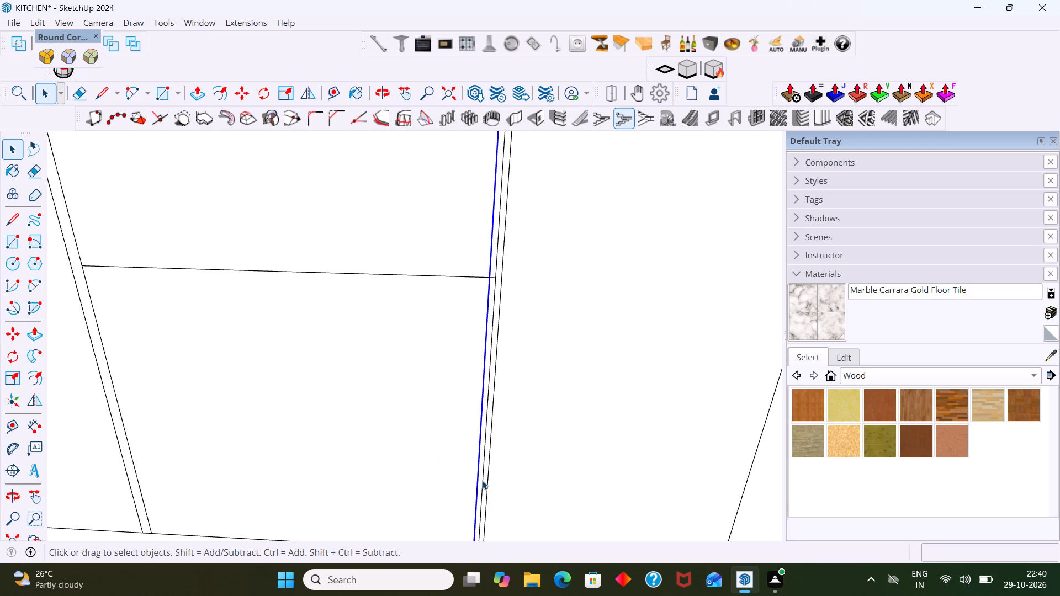
left_click(482, 480)
key("Delete")
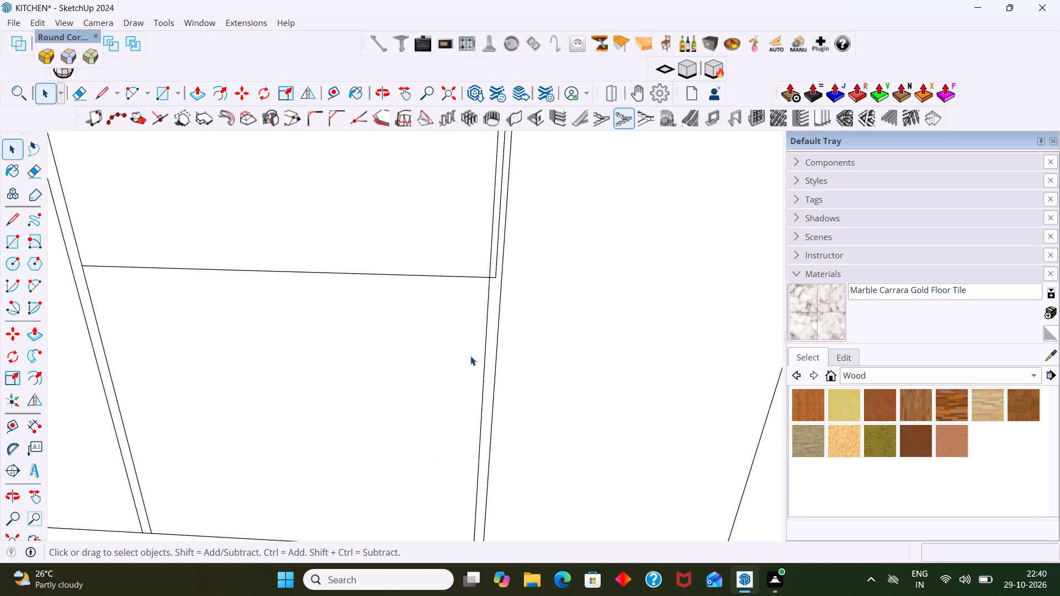
scroll(560, 348, "down", 1)
middle_click_drag(569, 363, 582, 568, "shift")
key("e")
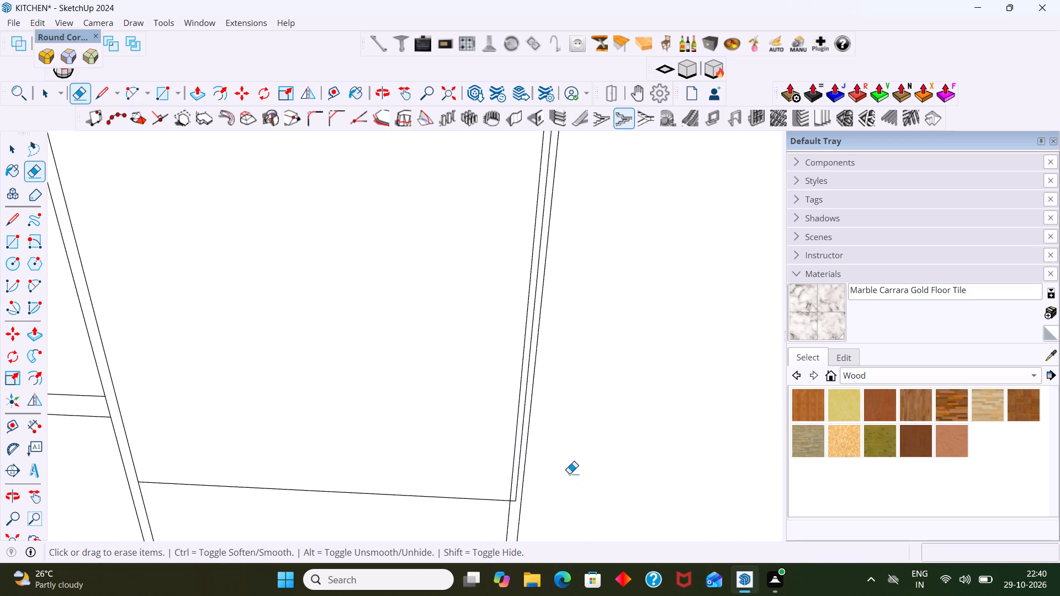
left_click(517, 488)
left_click(513, 502)
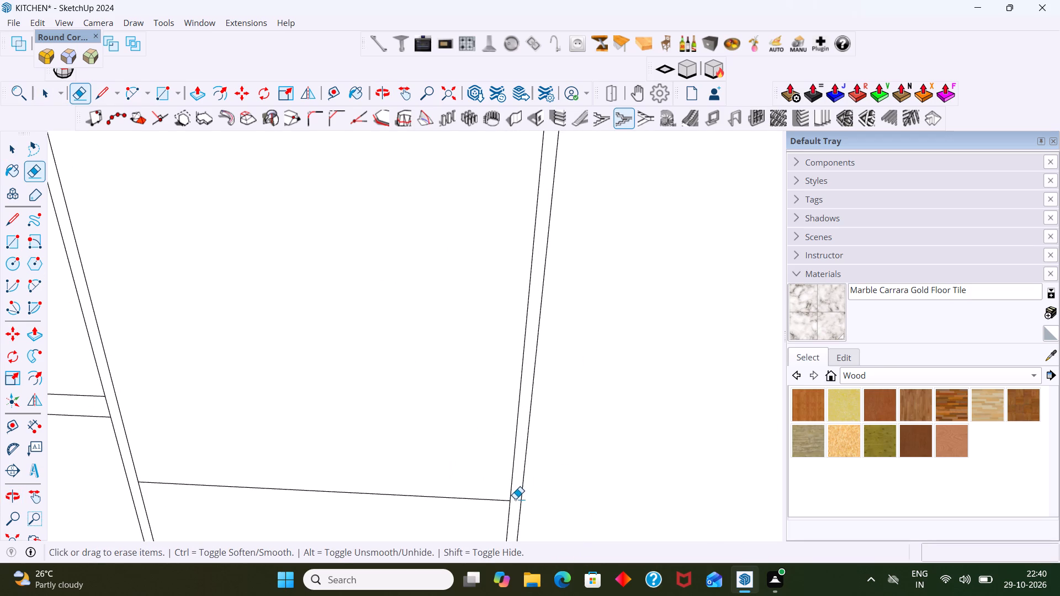
Erase the middle line segment between the upper two horizontal dividers and the stub of the second divider inside the new strip.
scroll(525, 484, "down", 4)
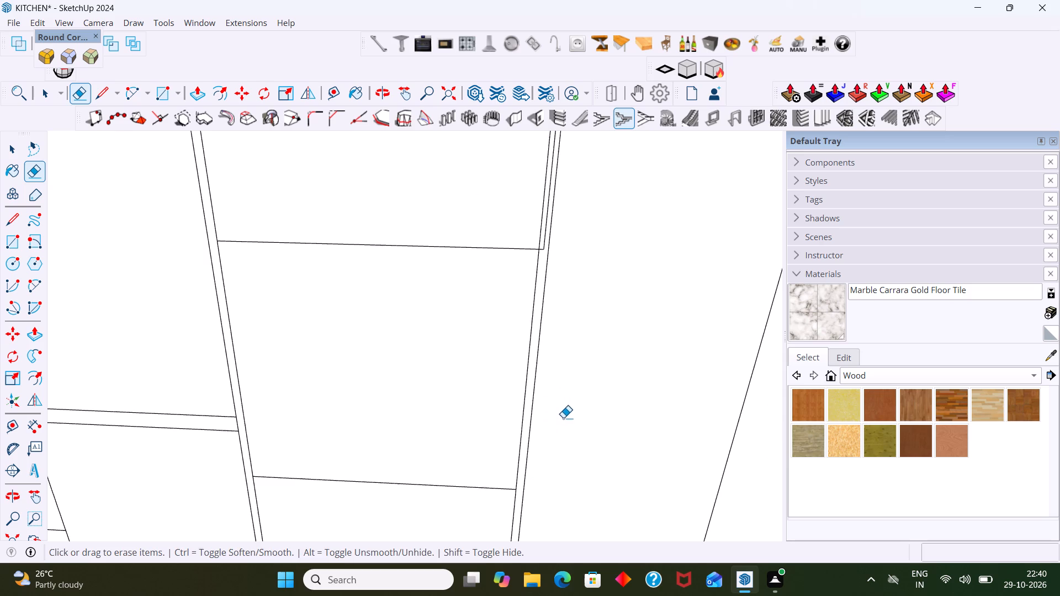
middle_click_drag(574, 451, 558, 583, "shift")
scroll(504, 298, "up", 3)
left_click(537, 383)
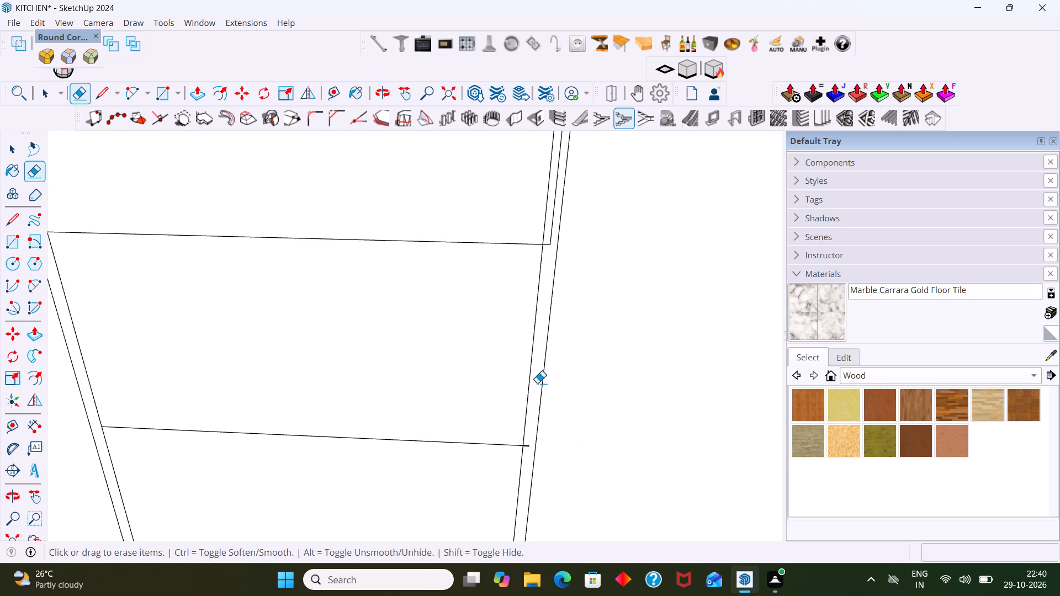
left_click(528, 443)
left_click(528, 444)
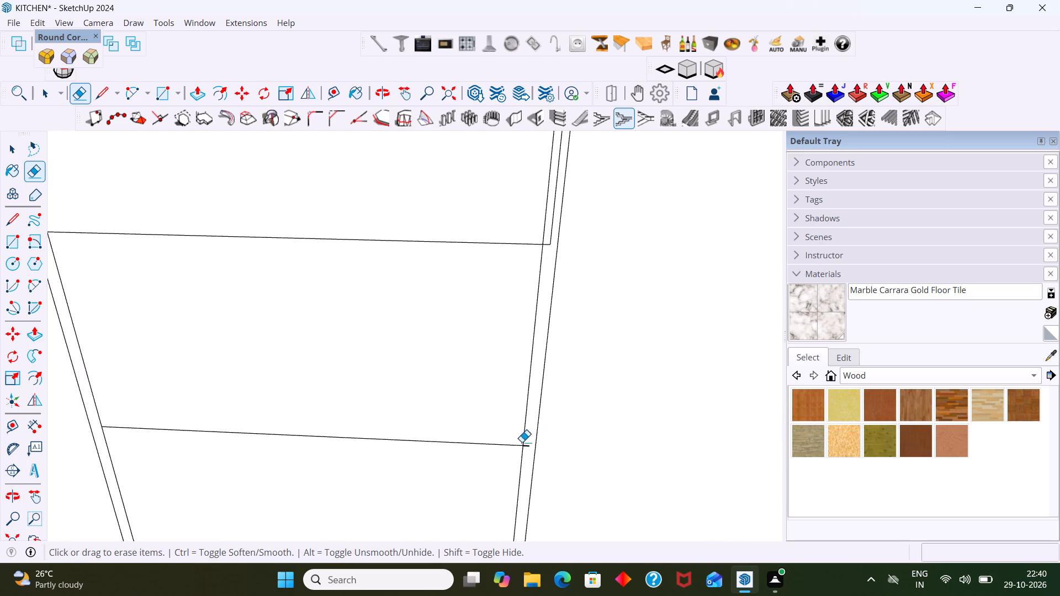
left_click(526, 445)
scroll(528, 437, "down", 3)
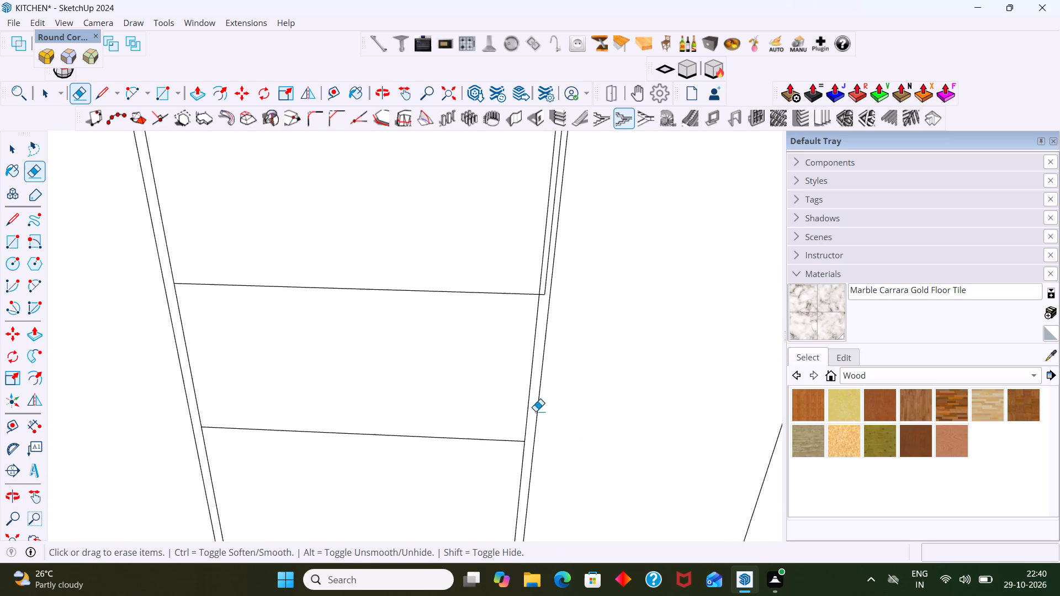
Erase the topmost middle line segment and the stub of the uppermost horizontal divider inside the new strip.
middle_click_drag(544, 371, 537, 489, "shift")
scroll(538, 391, "up", 3)
left_click(544, 389)
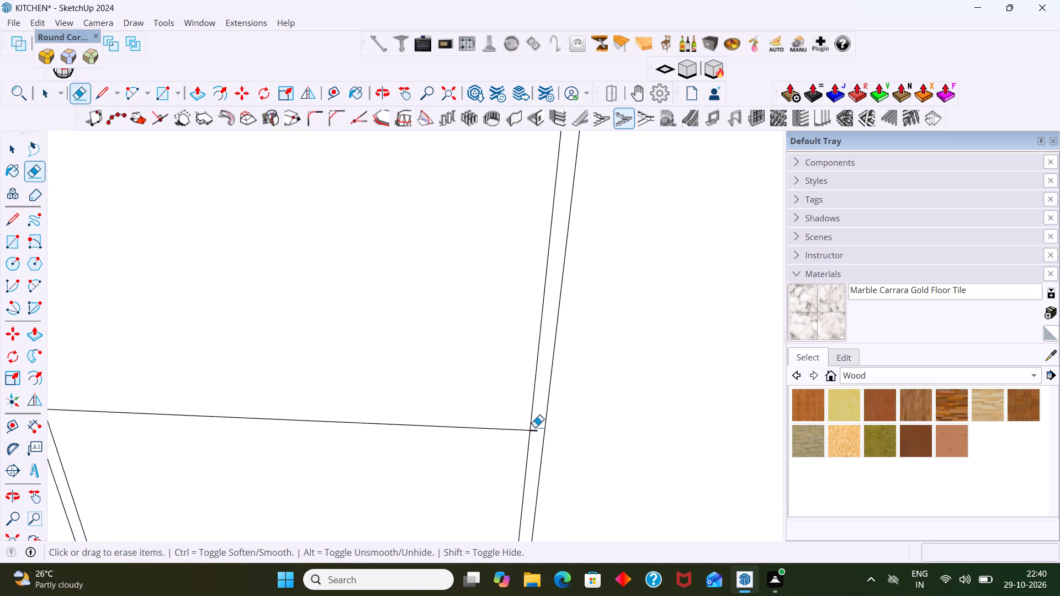
left_click(535, 433)
double_click(536, 432)
scroll(538, 424, "down", 3)
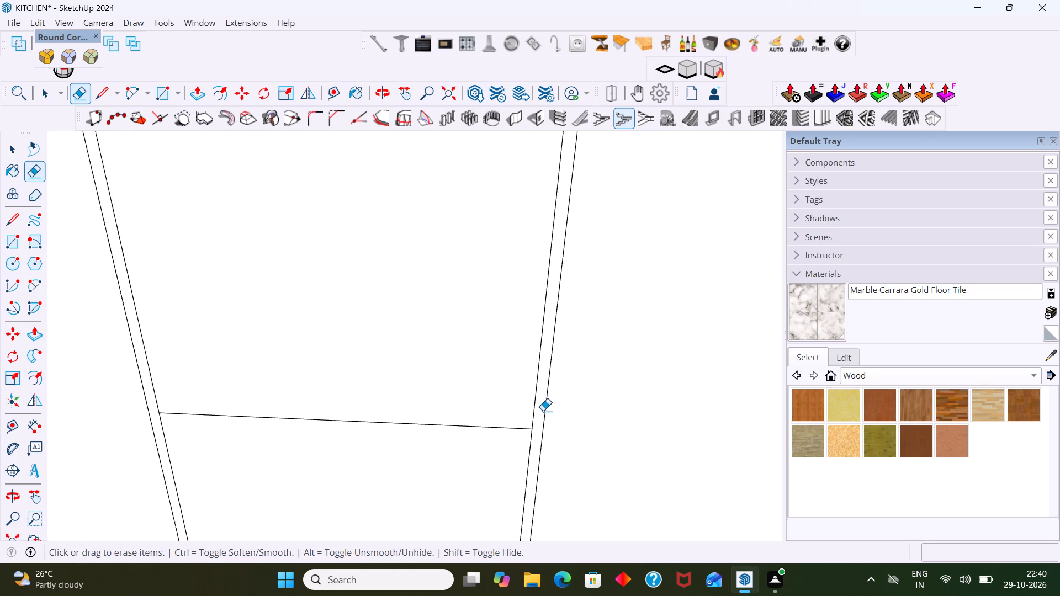
Review the drawer column with its divider strips and the adjoining base cabinet fronts.
scroll(543, 411, "down", 9)
middle_click_drag(565, 400, 539, 338, "shift")
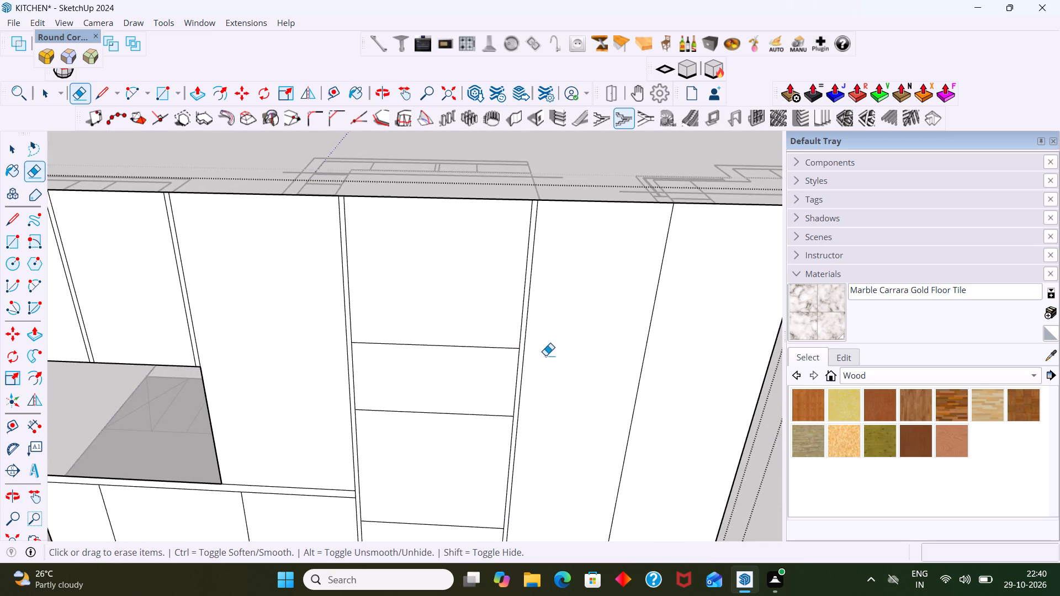
scroll(544, 355, "down", 3)
middle_click_drag(536, 381, 539, 313)
middle_click_drag(571, 444, 569, 383)
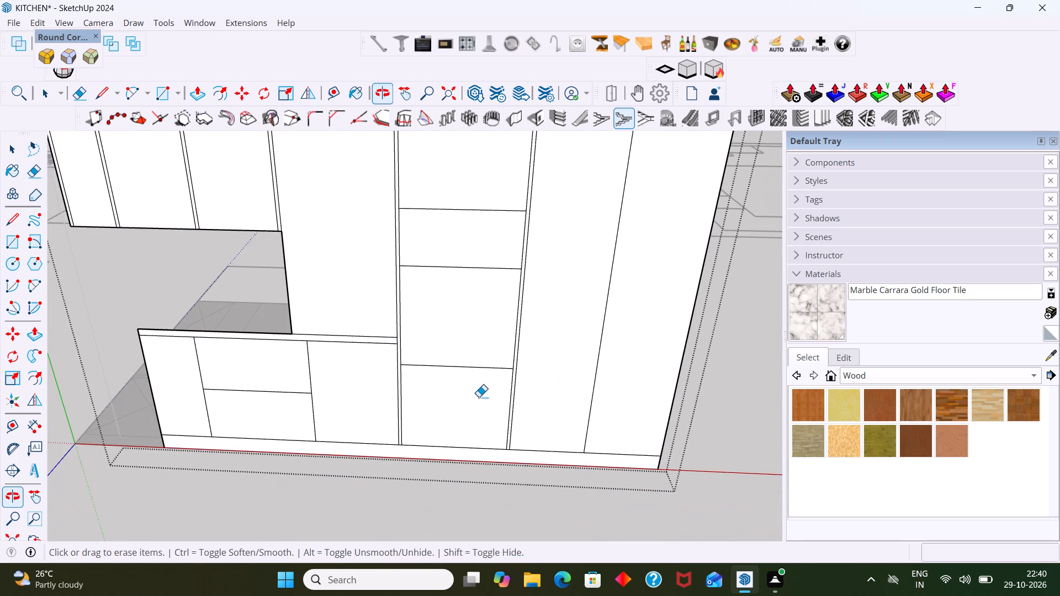
scroll(458, 384, "up", 1)
scroll(396, 366, "down", 2)
middle_click_drag(358, 376, 358, 393)
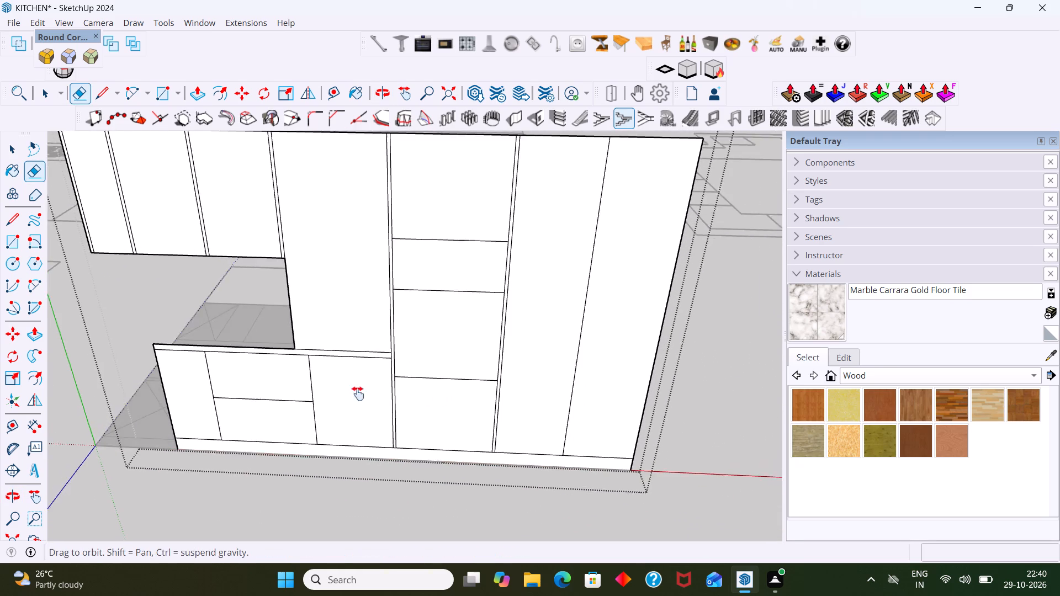
Copy the vertical line between the two tall end panels 9 mm toward the drawer column.
middle_click_drag(358, 393, 425, 446)
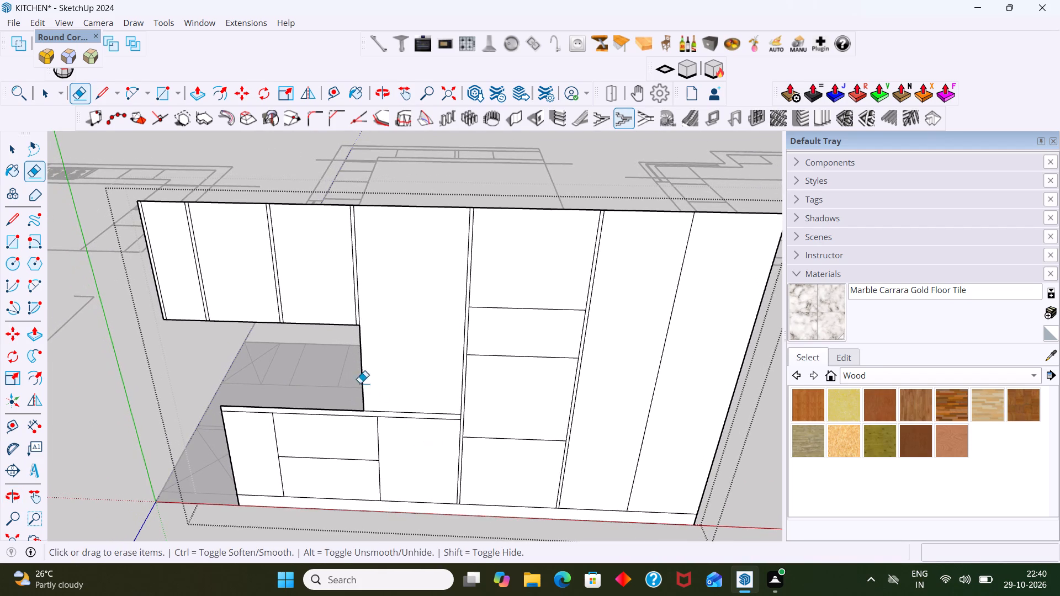
scroll(187, 253, "up", 8)
scroll(147, 214, "down", 4)
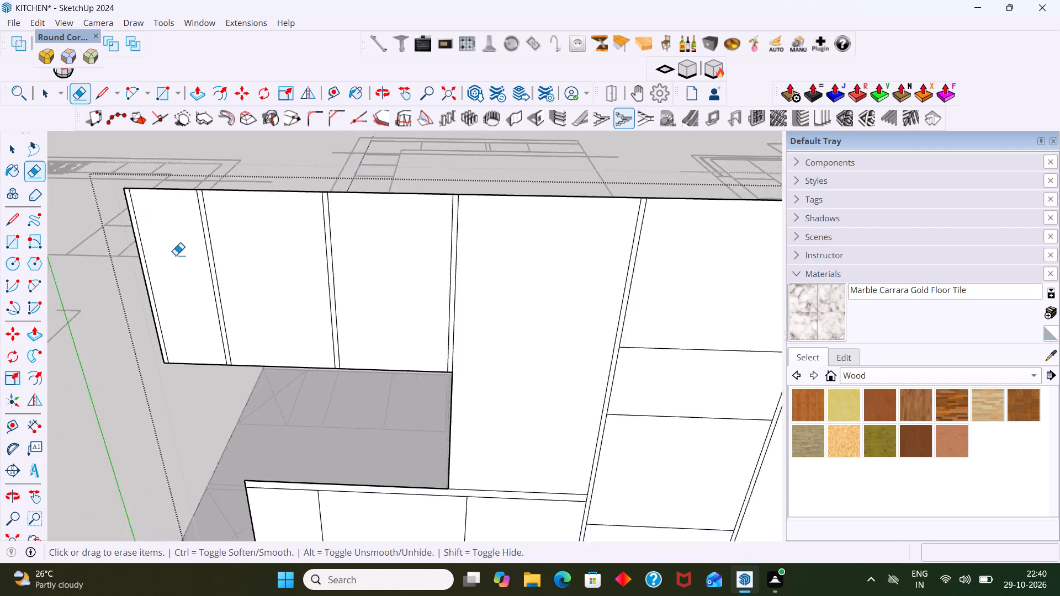
scroll(176, 255, "down", 6)
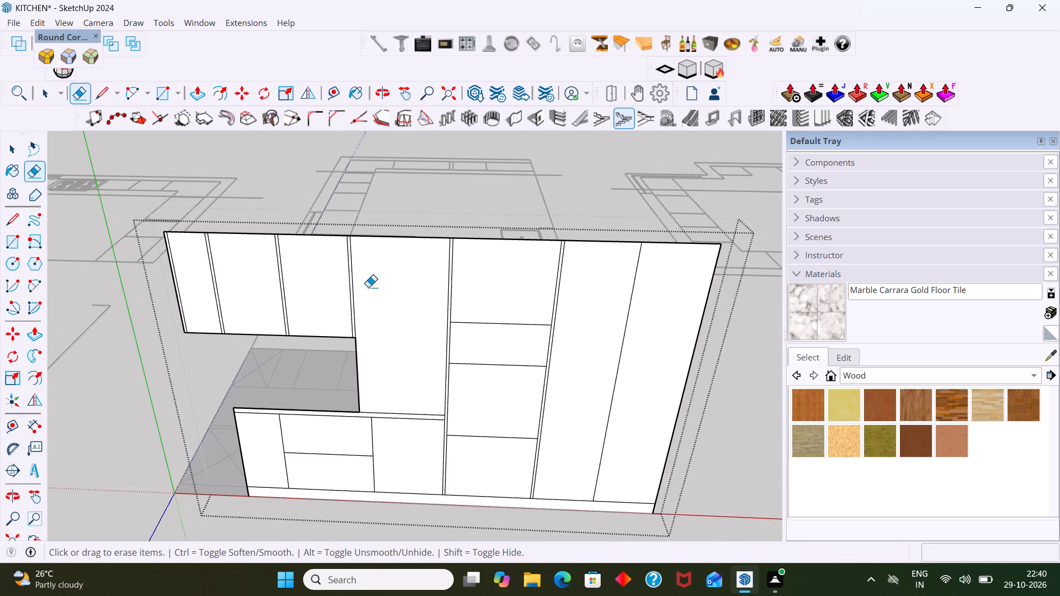
middle_click_drag(503, 301, 356, 259, "shift")
key("space")
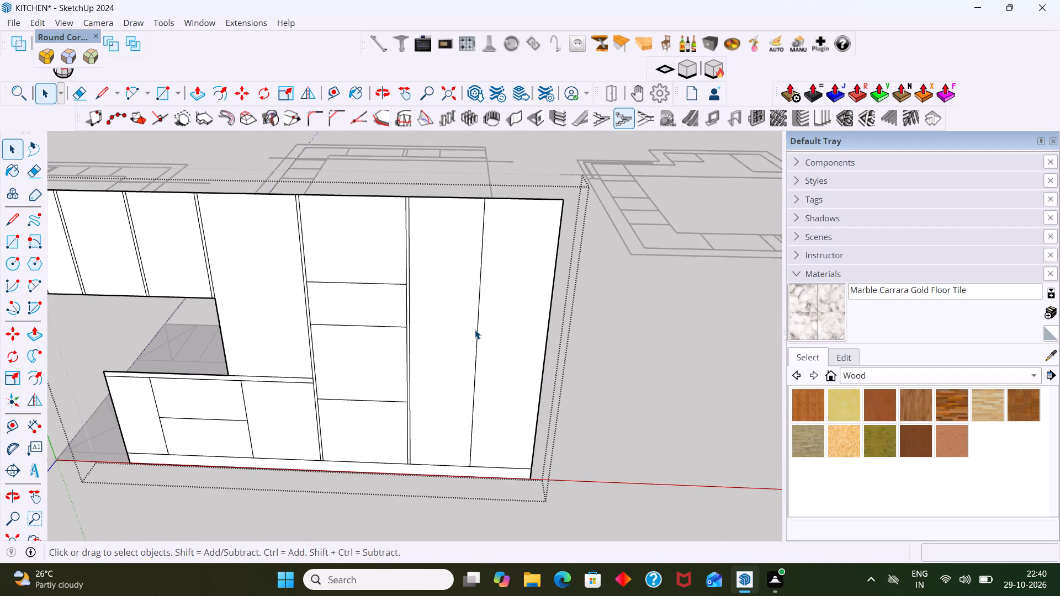
left_click(478, 327)
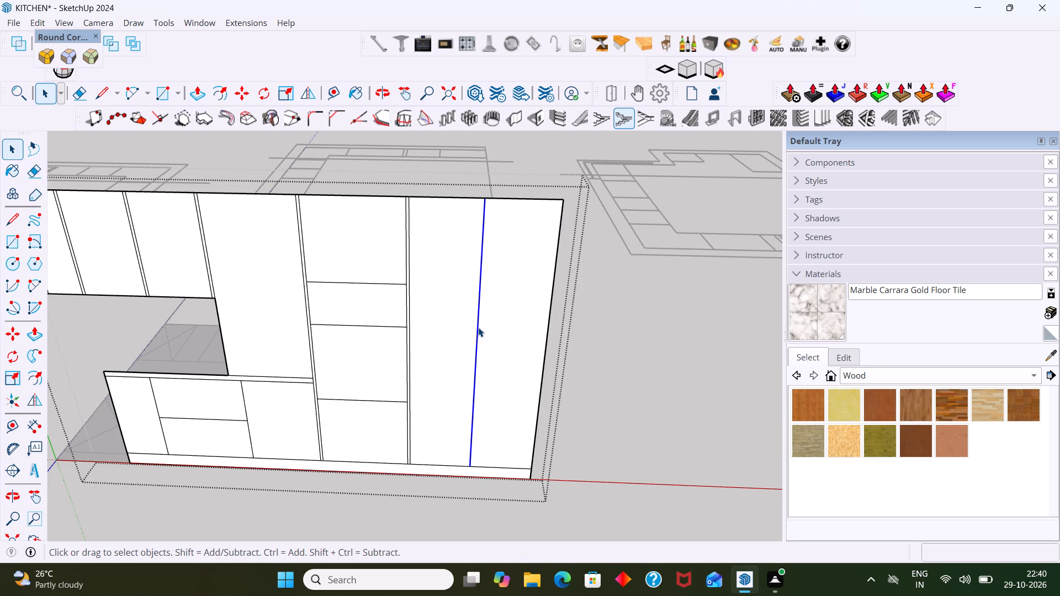
key("m")
left_click(477, 329)
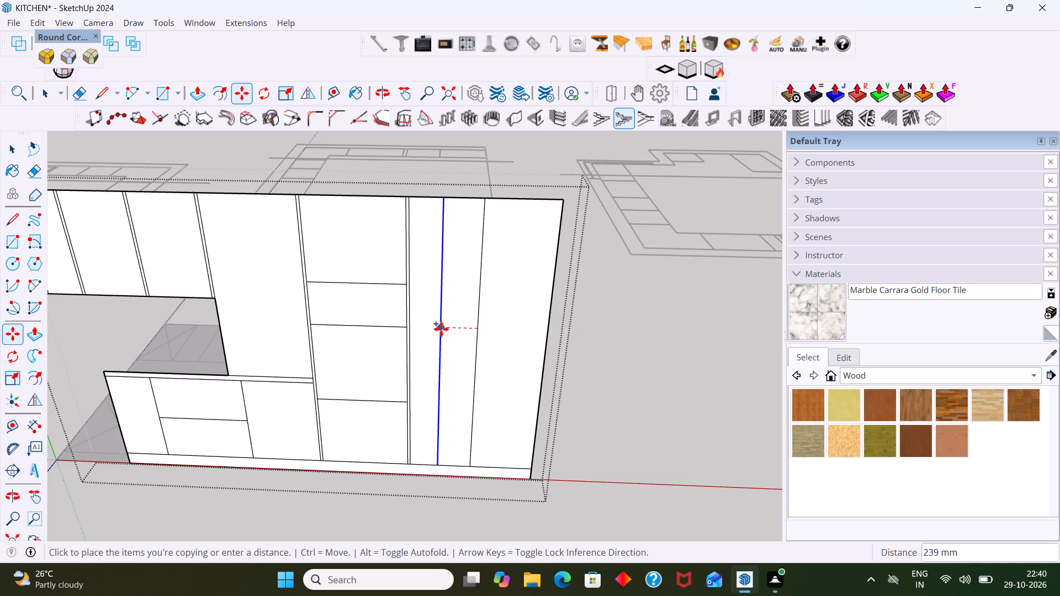
key("9")
key("Return")
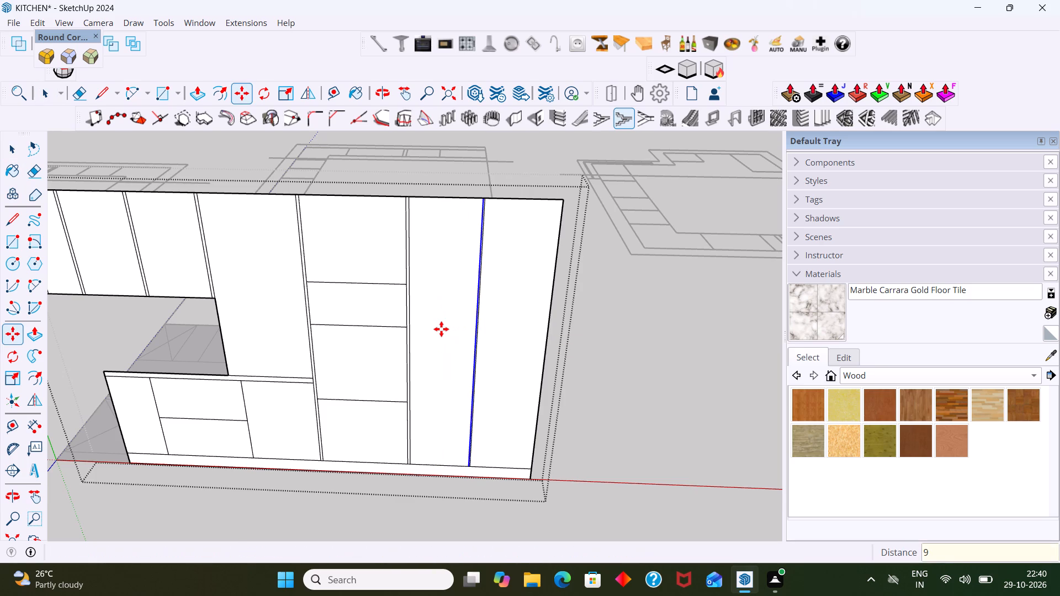
Copy the new vertical line 18 mm back toward the outer end of the tall cabinet, past the original line.
scroll(487, 404, "up", 11)
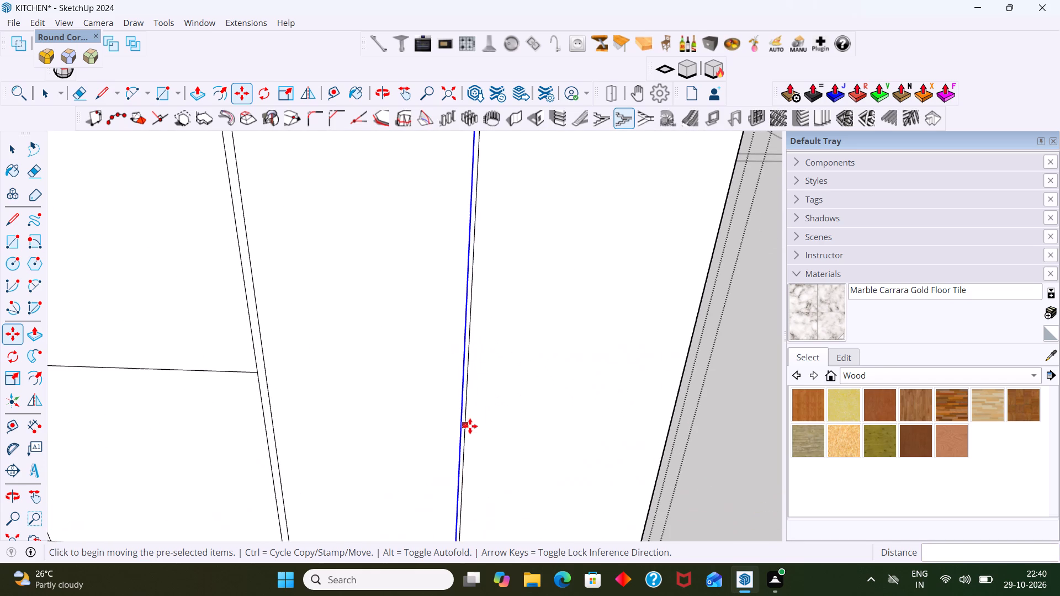
left_click(458, 440)
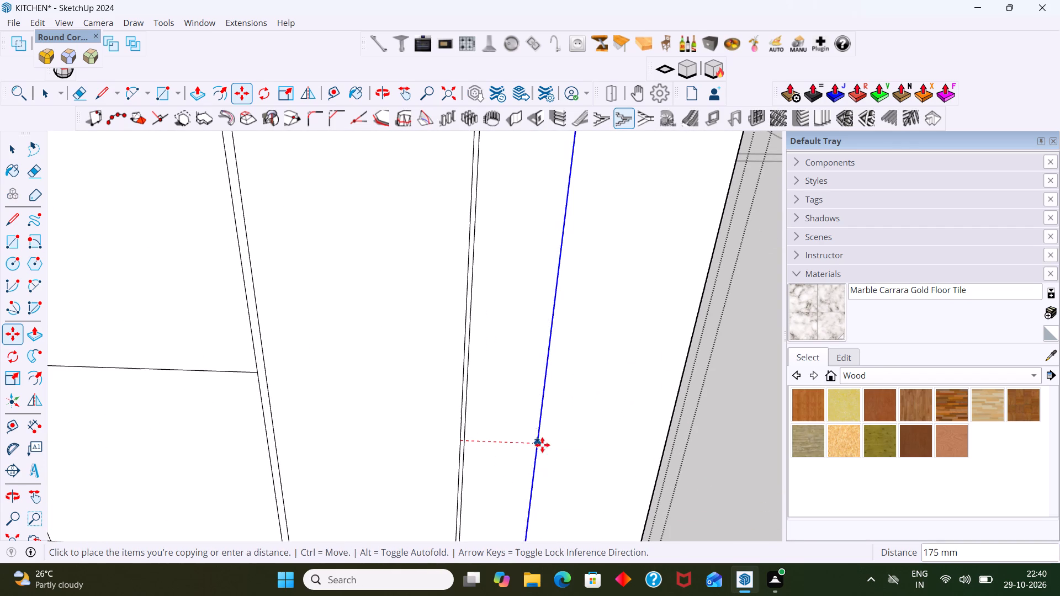
type("18")
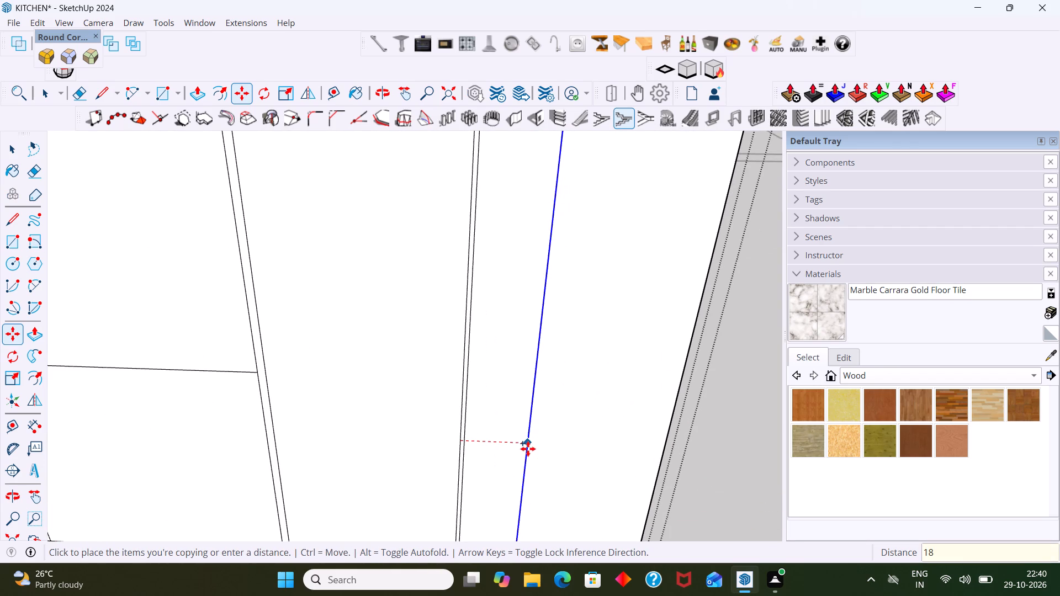
key("Return")
Delete the original middle line inside the new strip between the two tall end panels.
key("space")
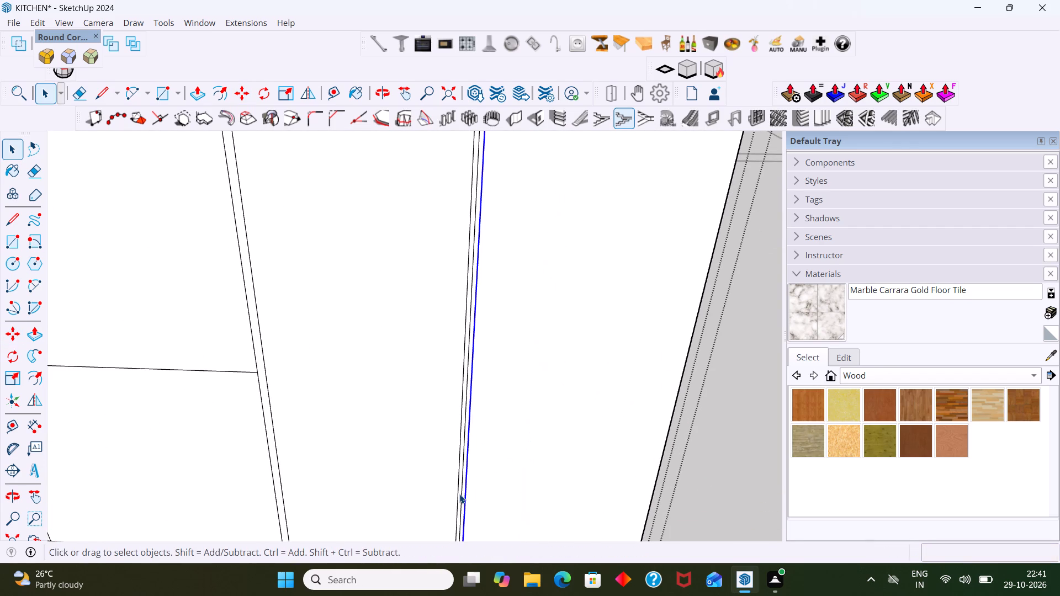
left_click(459, 494)
left_click(462, 498)
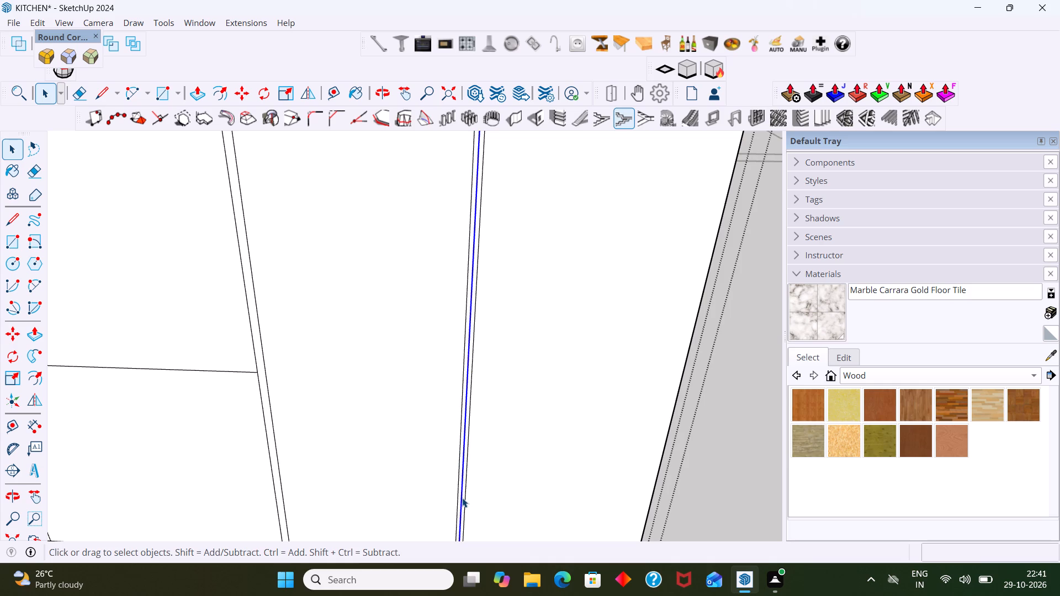
key("Delete")
Copy the horizontal line between the two base cabinet drawer fronts 9 mm upward.
scroll(462, 498, "down", 7)
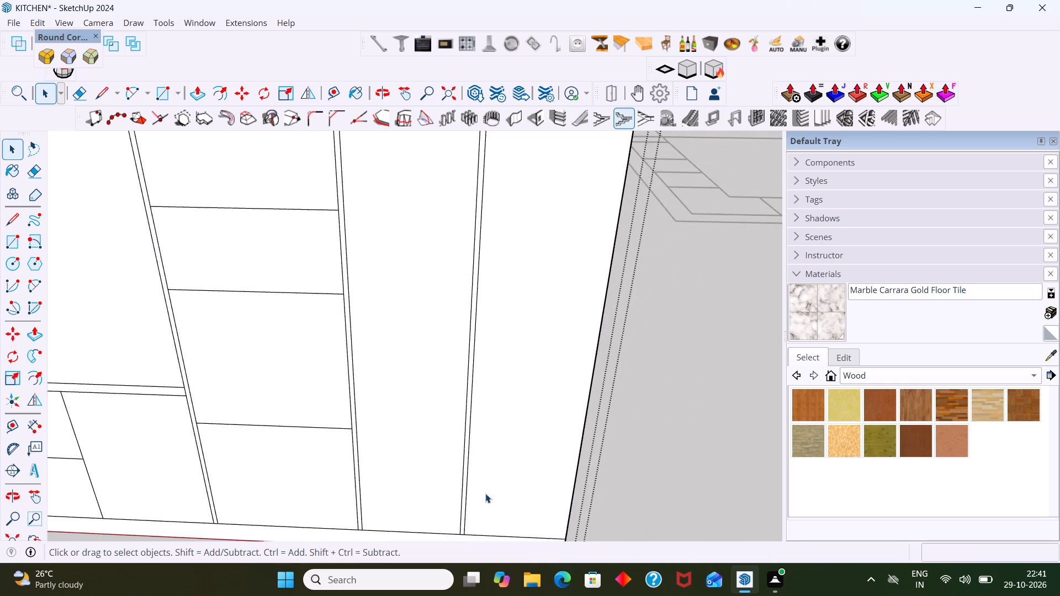
scroll(485, 493, "down", 4)
middle_click_drag(457, 438, 466, 375, "shift")
scroll(433, 405, "up", 3)
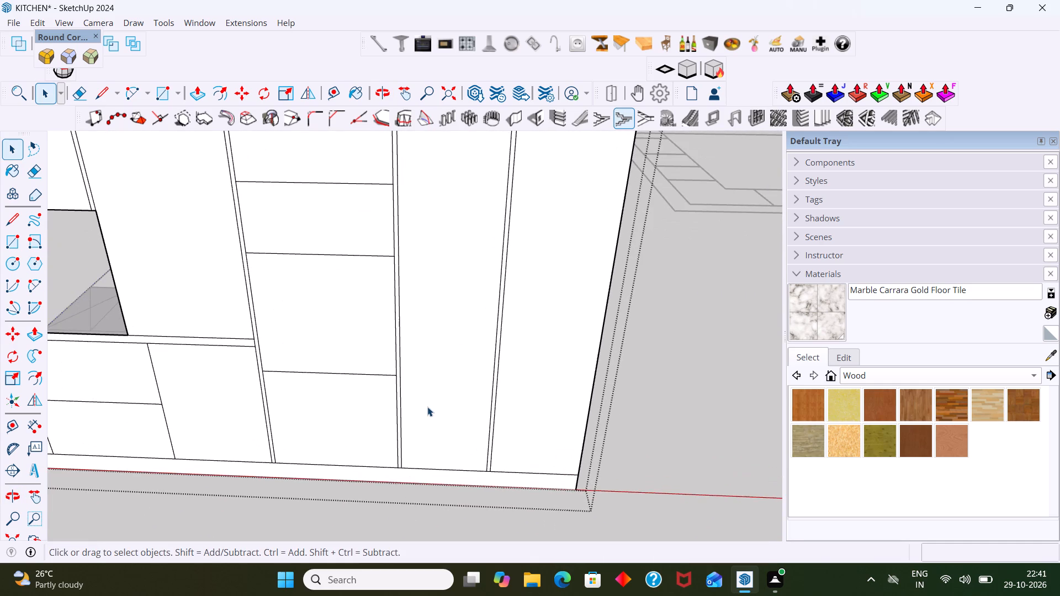
middle_click_drag(425, 402, 661, 385)
scroll(376, 418, "up", 4)
middle_click_drag(328, 416, 540, 407)
scroll(473, 370, "up", 1)
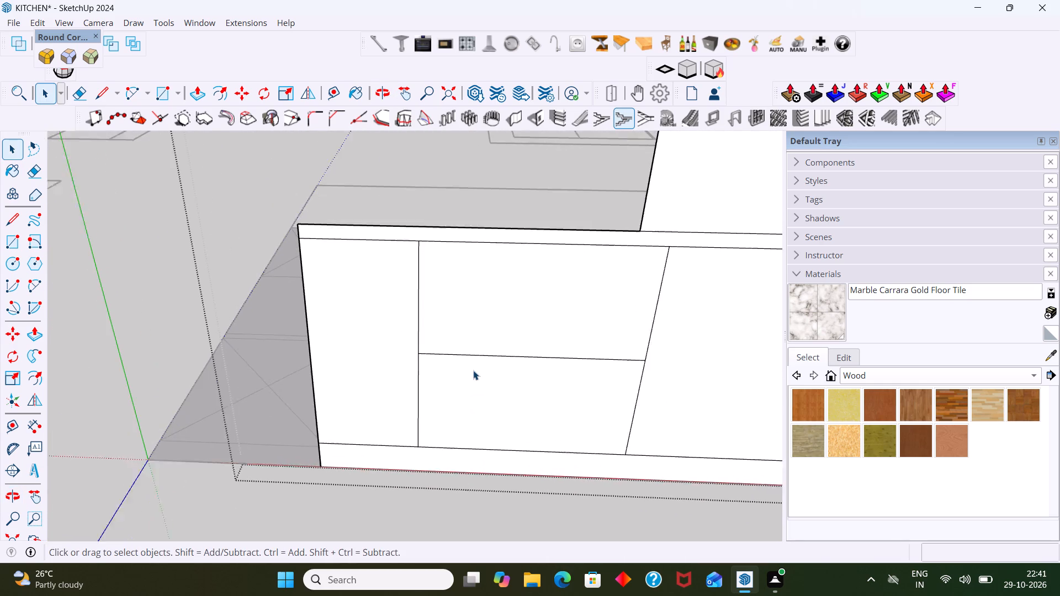
scroll(473, 370, "up", 1)
left_click(478, 357)
left_click(478, 354)
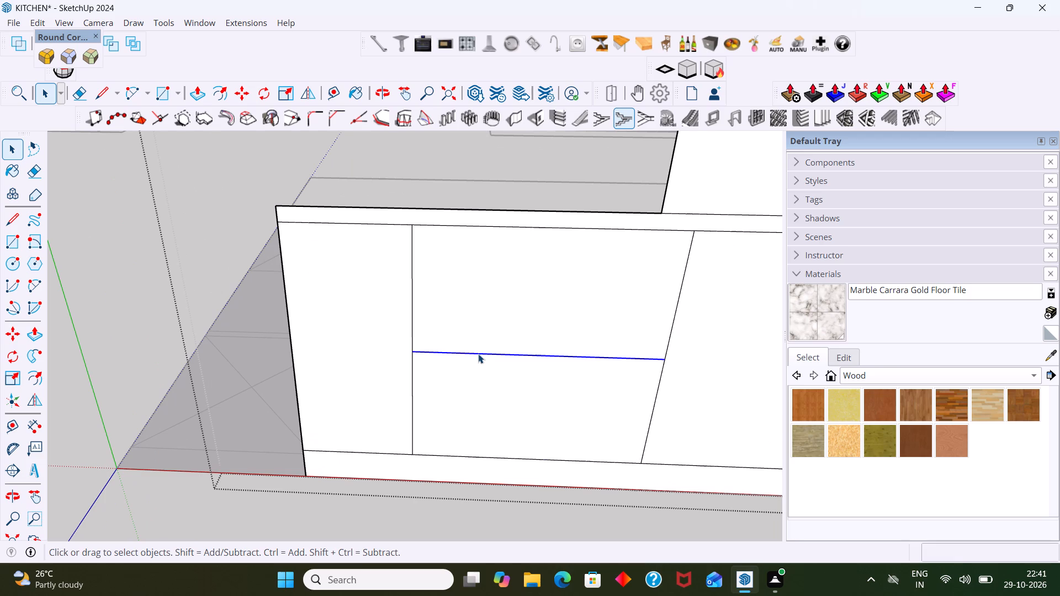
key("m")
left_click(478, 354)
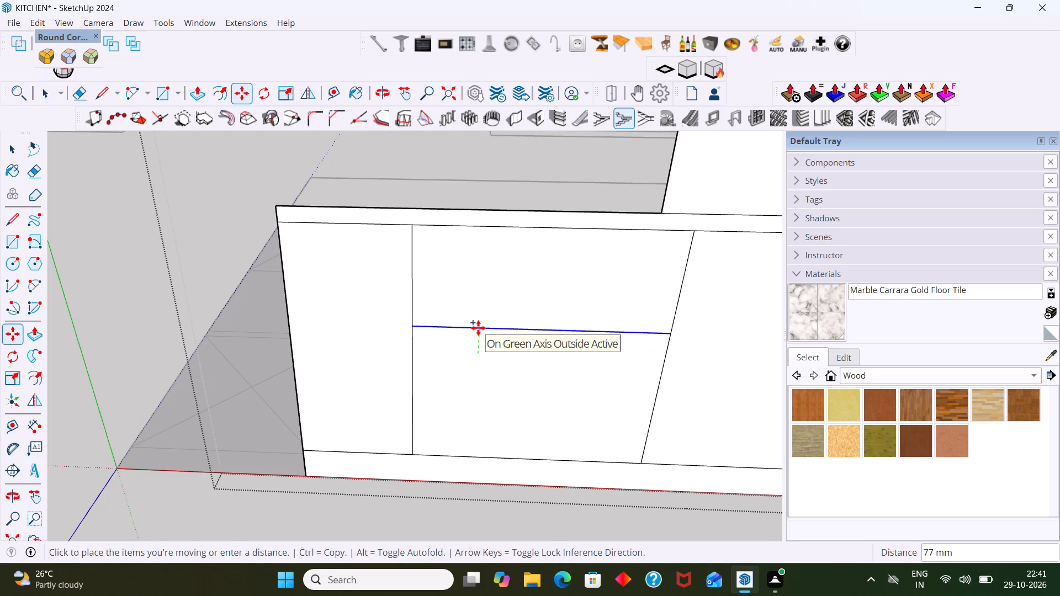
key("9")
key("Return")
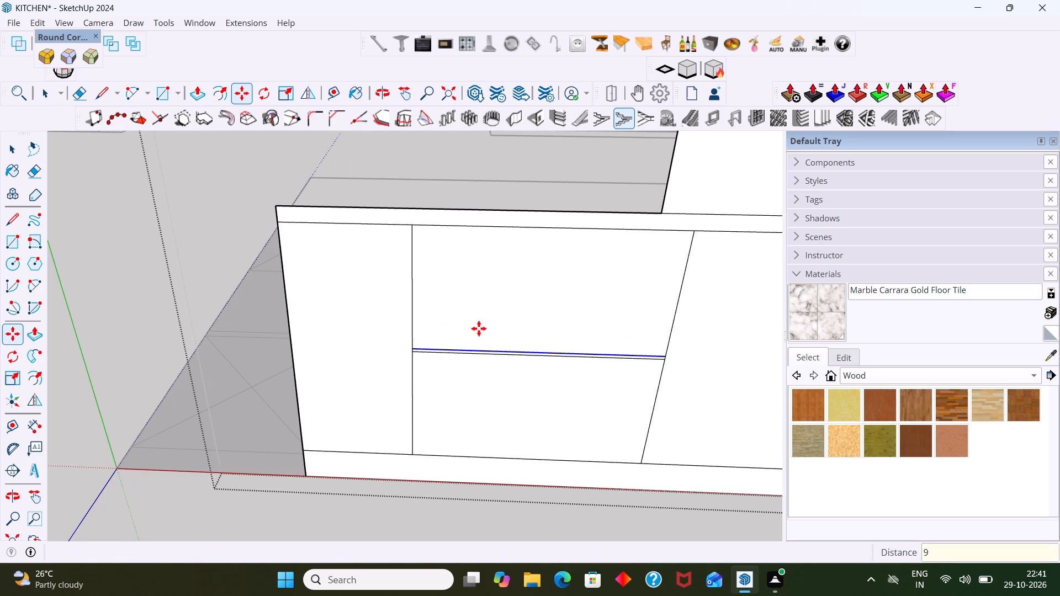
Copy the new horizontal line 18 mm downward to form the strip's lower edge between the two base drawer fronts.
scroll(465, 313, "up", 6)
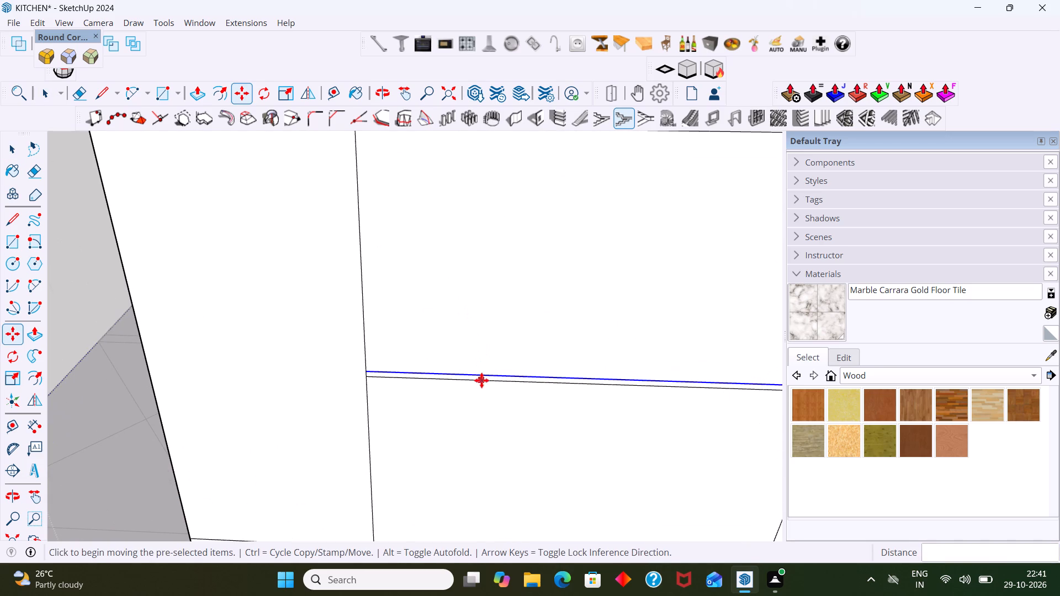
left_click(483, 374)
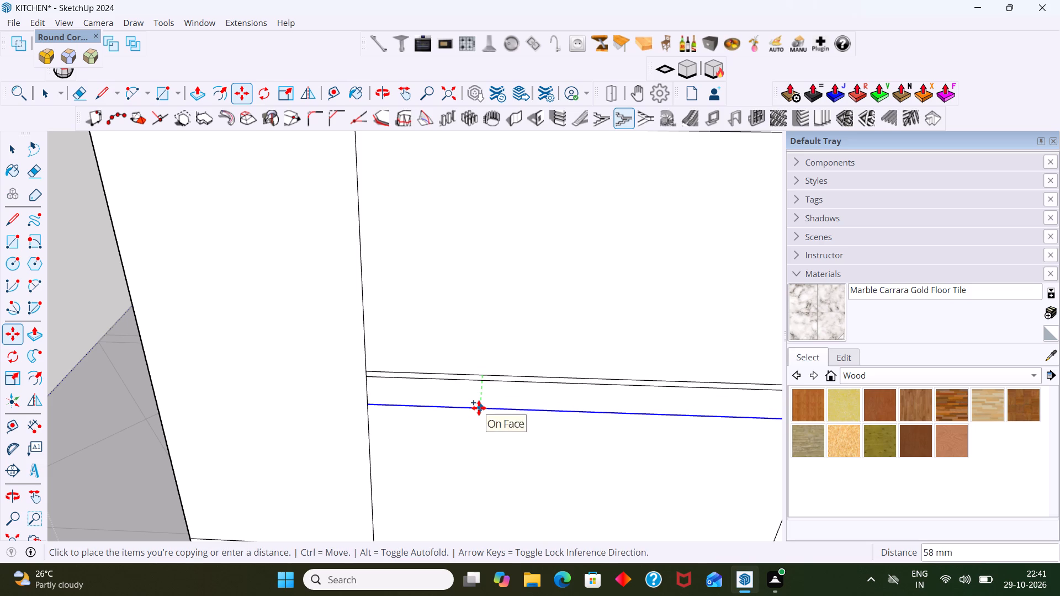
key("1")
key("8")
key("Return")
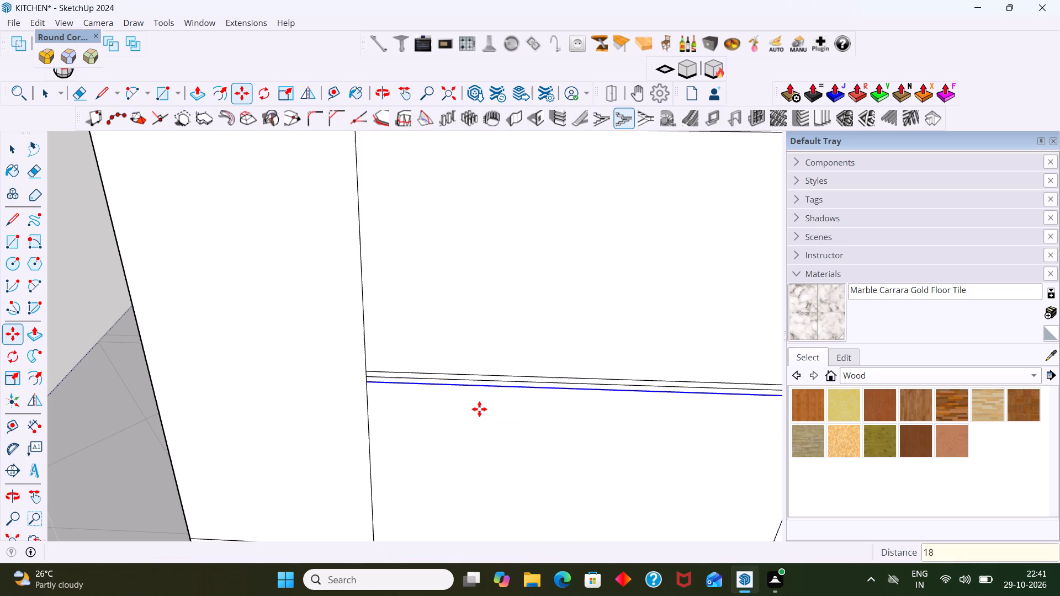
Delete the original middle line inside the horizontal strip between the two base drawer fronts.
key("space")
left_click(479, 381)
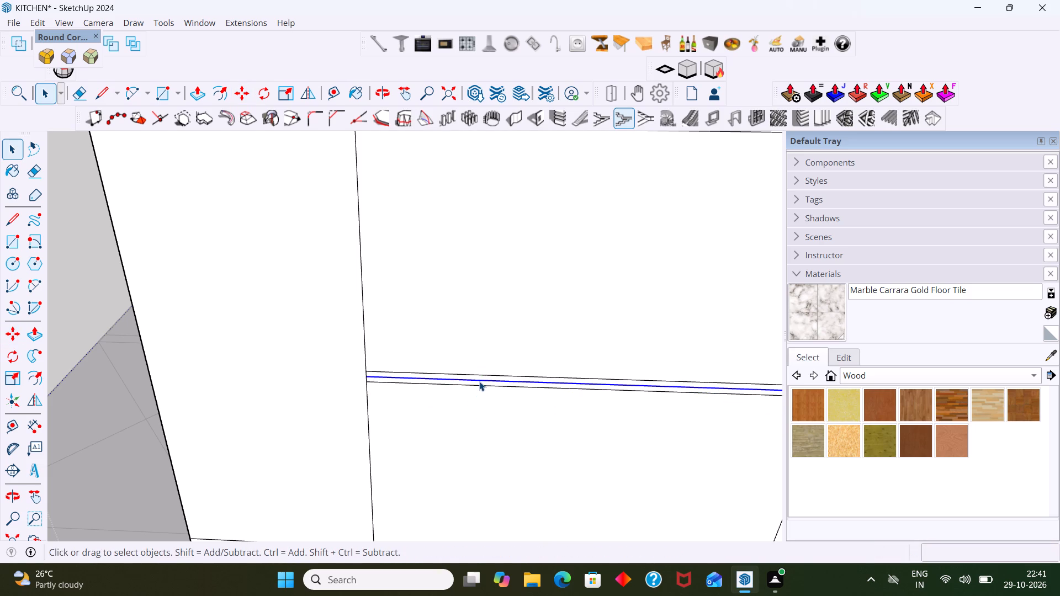
key("Delete")
Copy all segments of the vertical line between the end base panel and the two drawer fronts 9 mm toward the end panel.
scroll(478, 381, "down", 9)
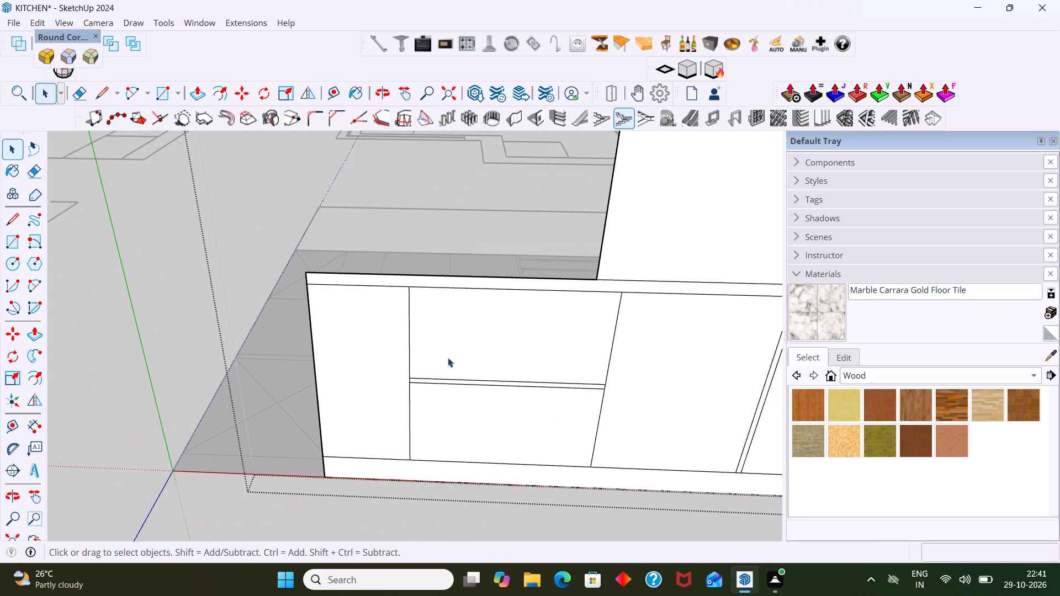
left_click(409, 358)
scroll(407, 404, "up", 5)
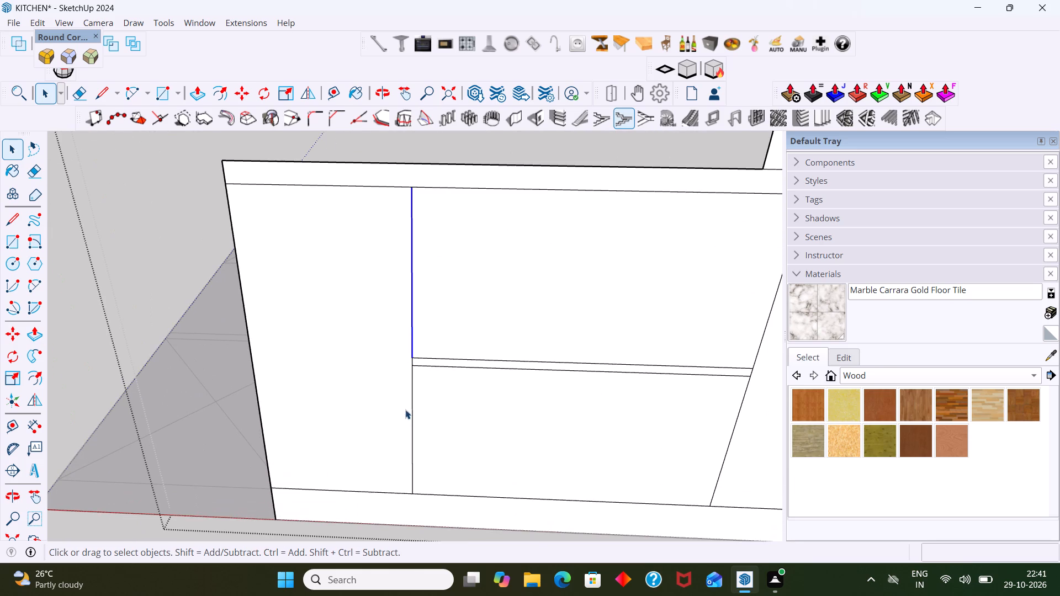
left_click(412, 436, "shift")
scroll(407, 378, "up", 4, "shift")
left_click(414, 354, "shift")
scroll(408, 361, "down", 1, "shift")
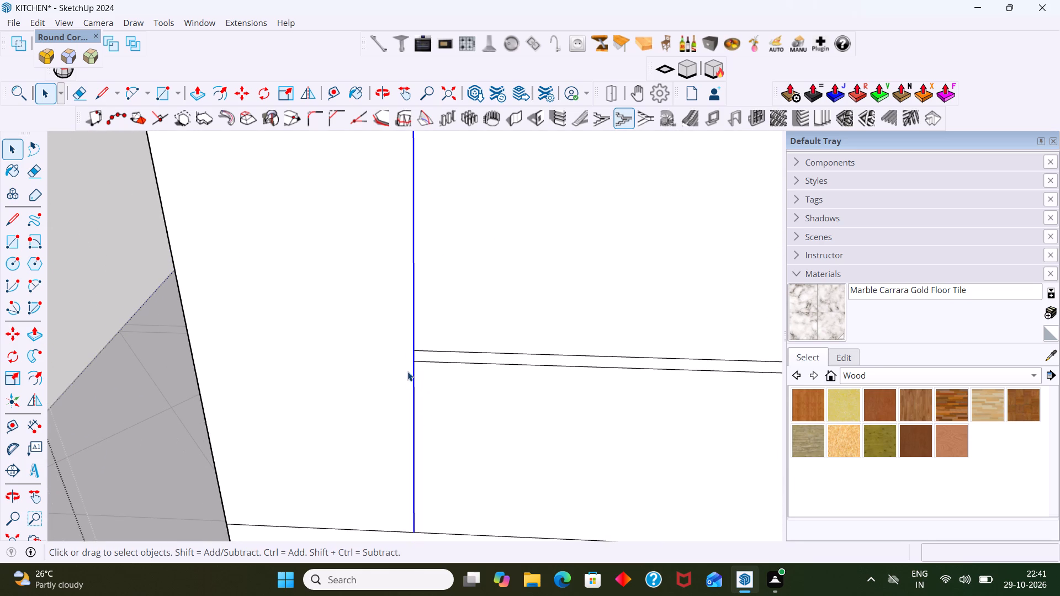
key("m")
left_click(414, 387)
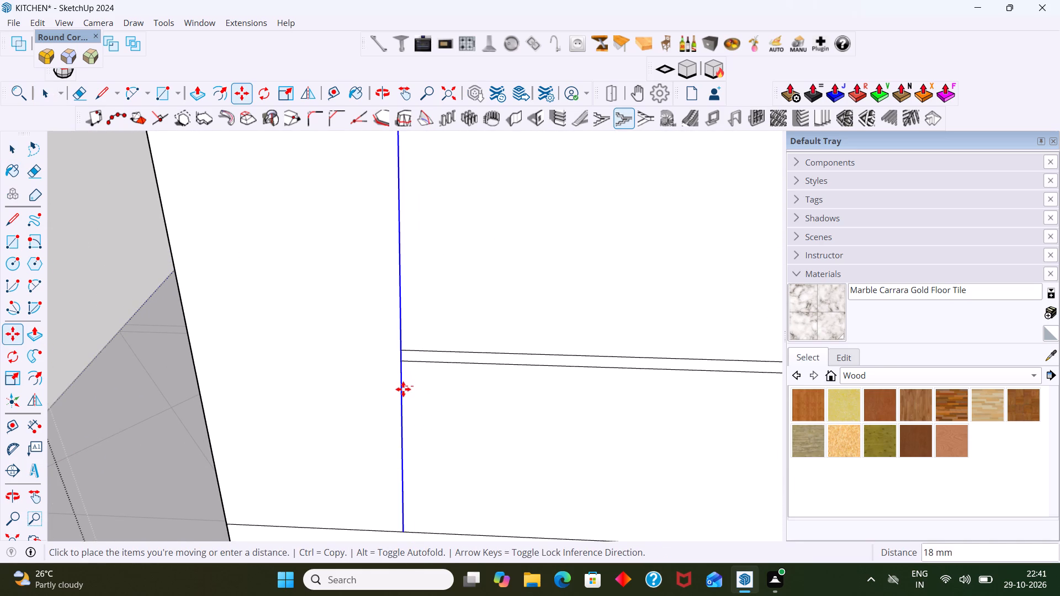
key("9")
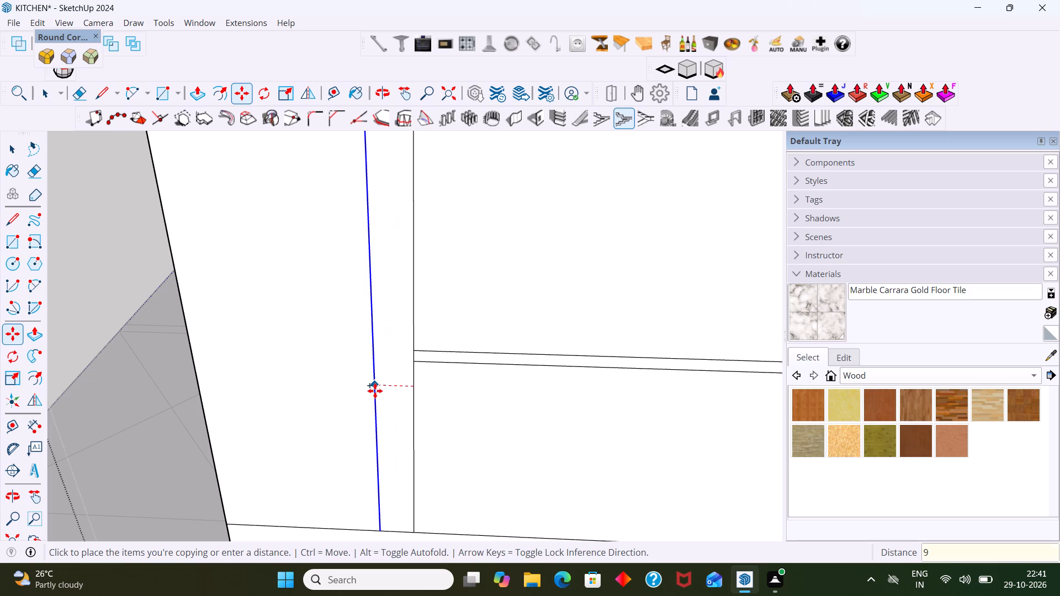
key("Return")
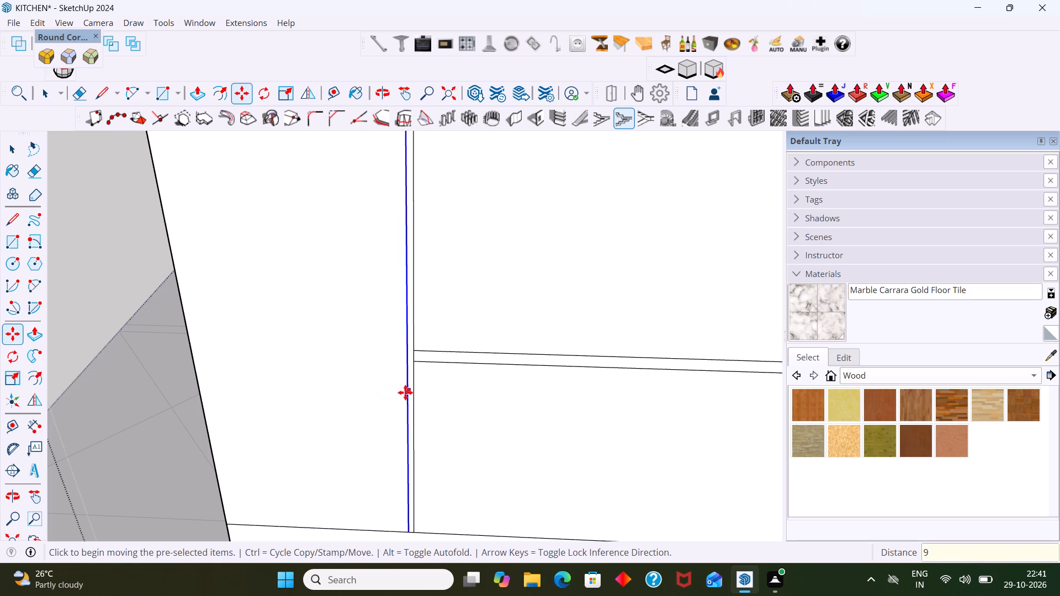
Copy the new vertical line 18 mm toward the base drawer fronts to form the strip's other edge.
left_click(408, 392)
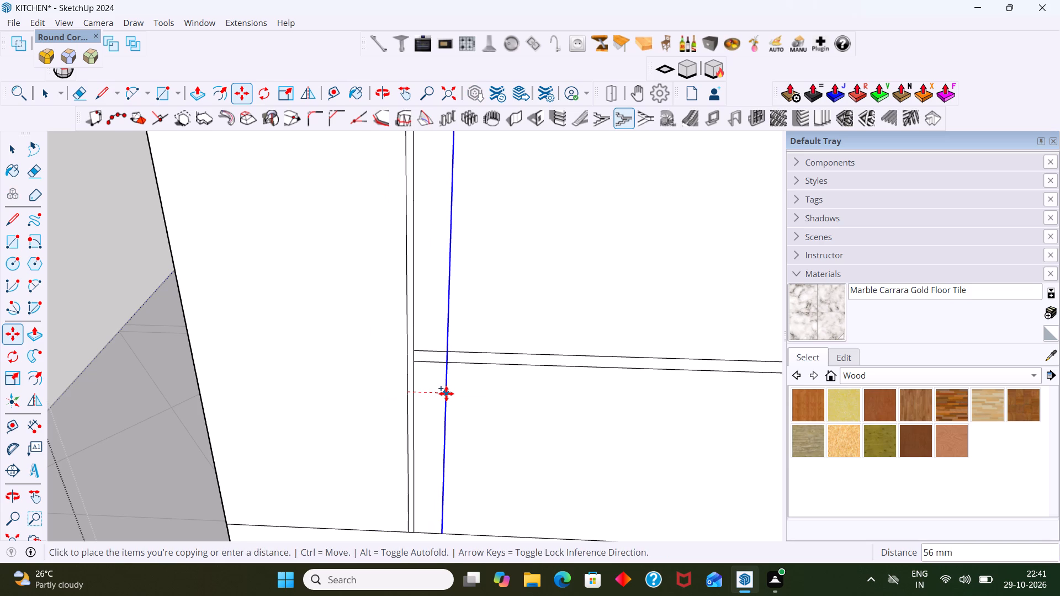
type("18")
key("Return")
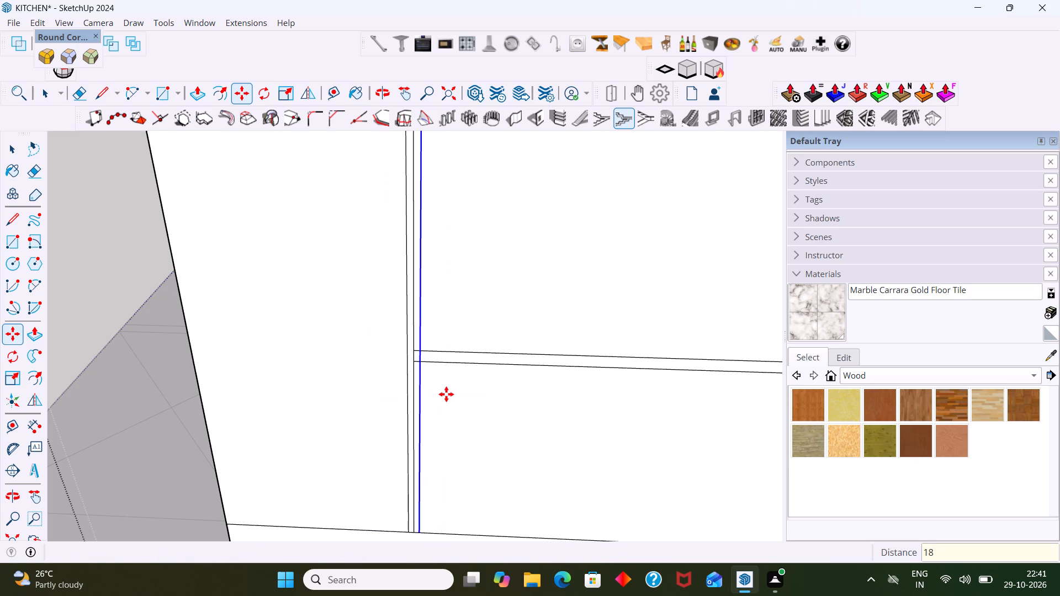
Erase the original middle line segments and both horizontal divider stubs inside the new vertical strip beside the base drawer fronts.
key("space")
key("e")
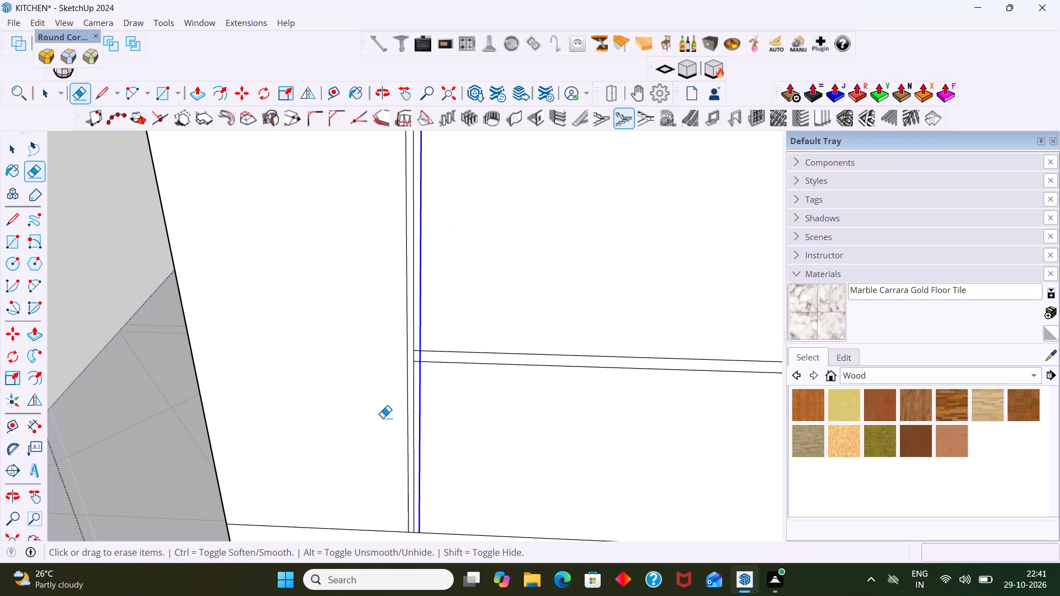
left_click(414, 416)
left_click(416, 360)
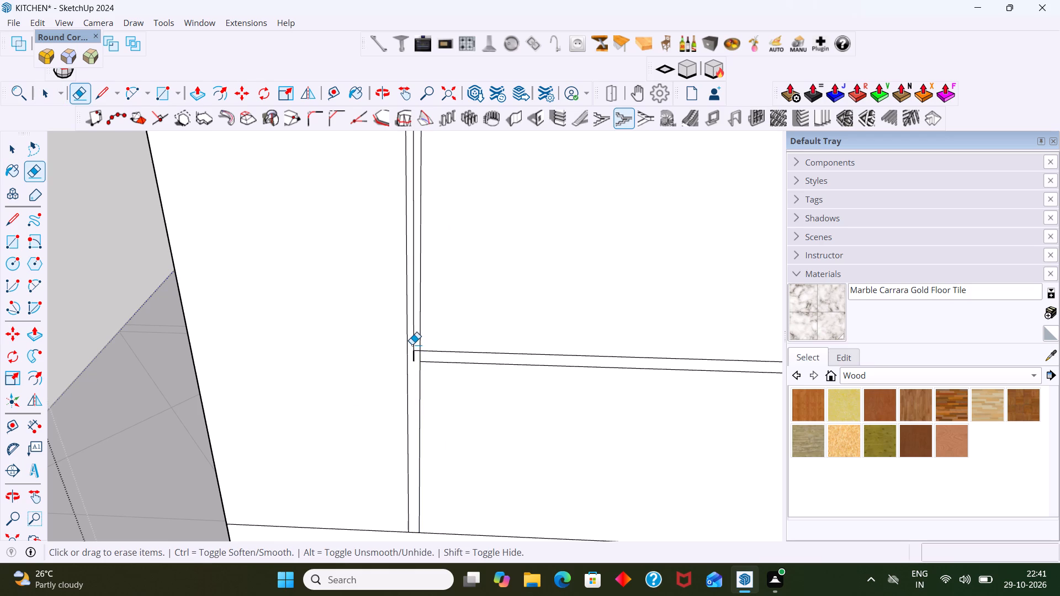
left_click(411, 342)
left_click(412, 339)
left_click(413, 355)
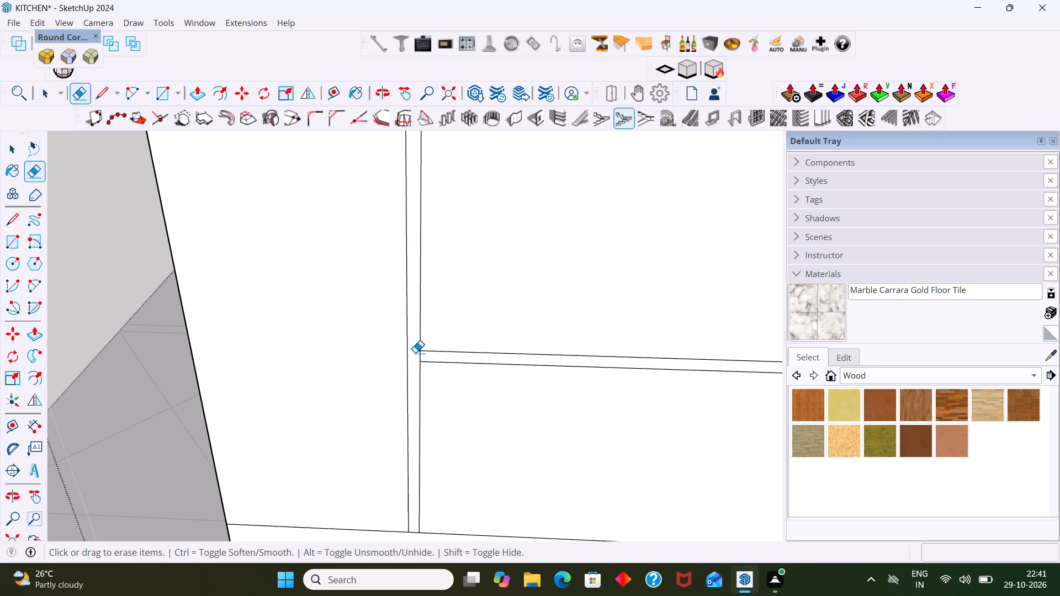
scroll(419, 353, "up", 4)
left_click(418, 349)
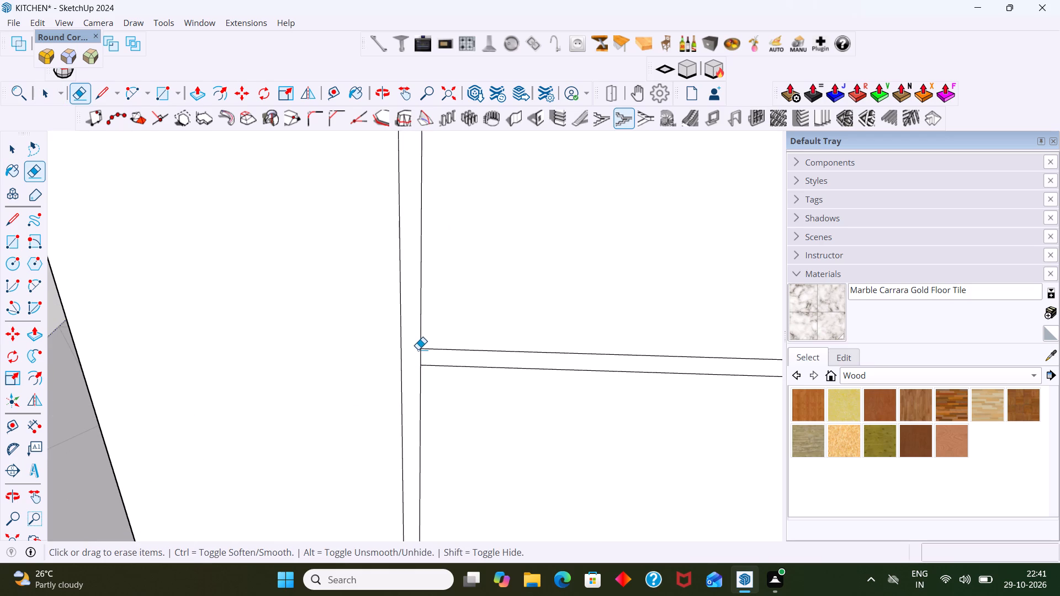
Erase the short edge segment where the horizontal drawer strip meets the vertical strip beside the end panel.
left_click(421, 356)
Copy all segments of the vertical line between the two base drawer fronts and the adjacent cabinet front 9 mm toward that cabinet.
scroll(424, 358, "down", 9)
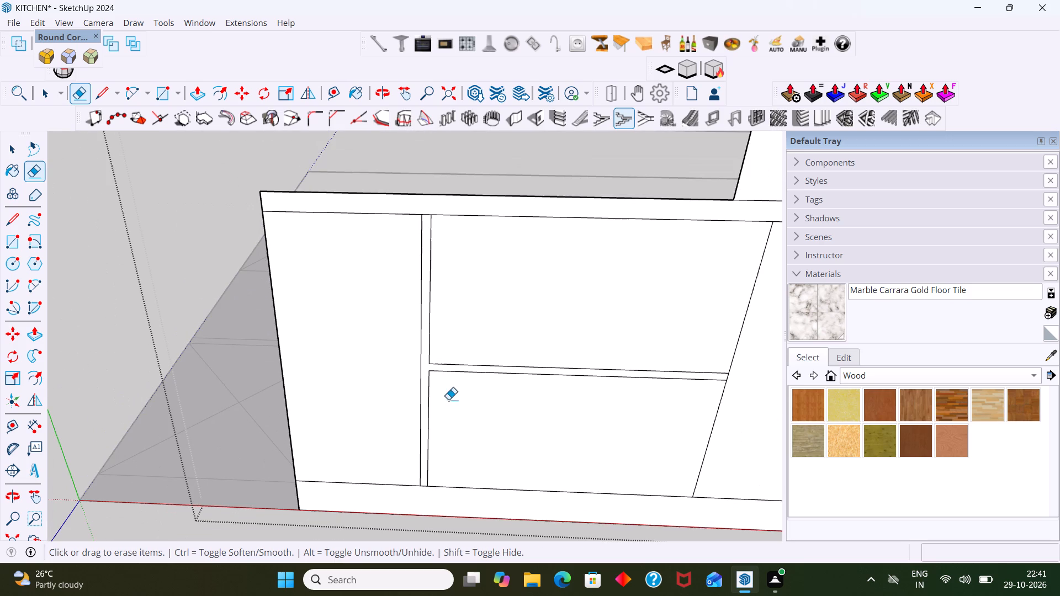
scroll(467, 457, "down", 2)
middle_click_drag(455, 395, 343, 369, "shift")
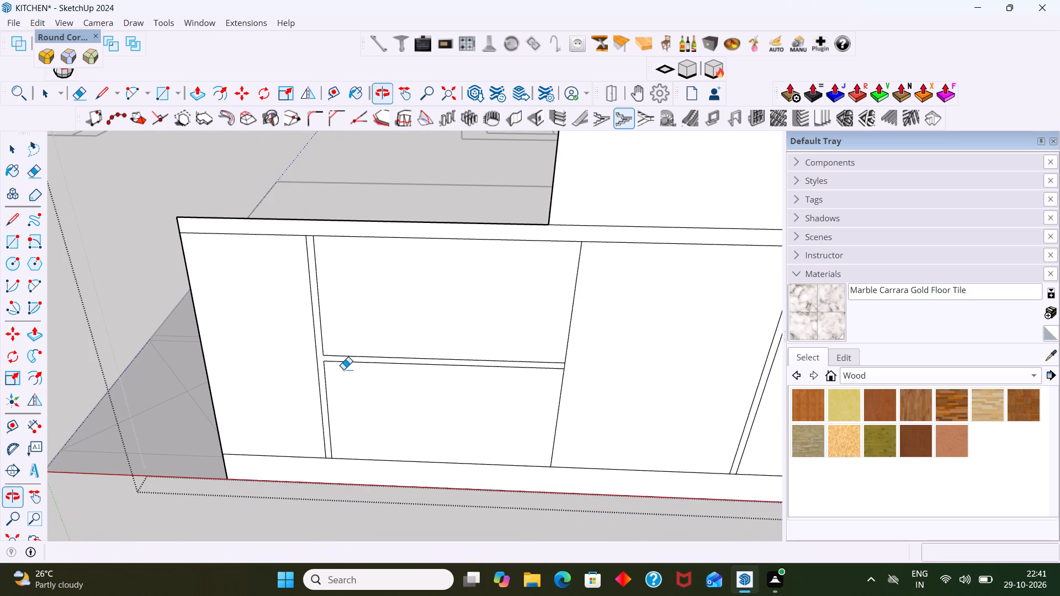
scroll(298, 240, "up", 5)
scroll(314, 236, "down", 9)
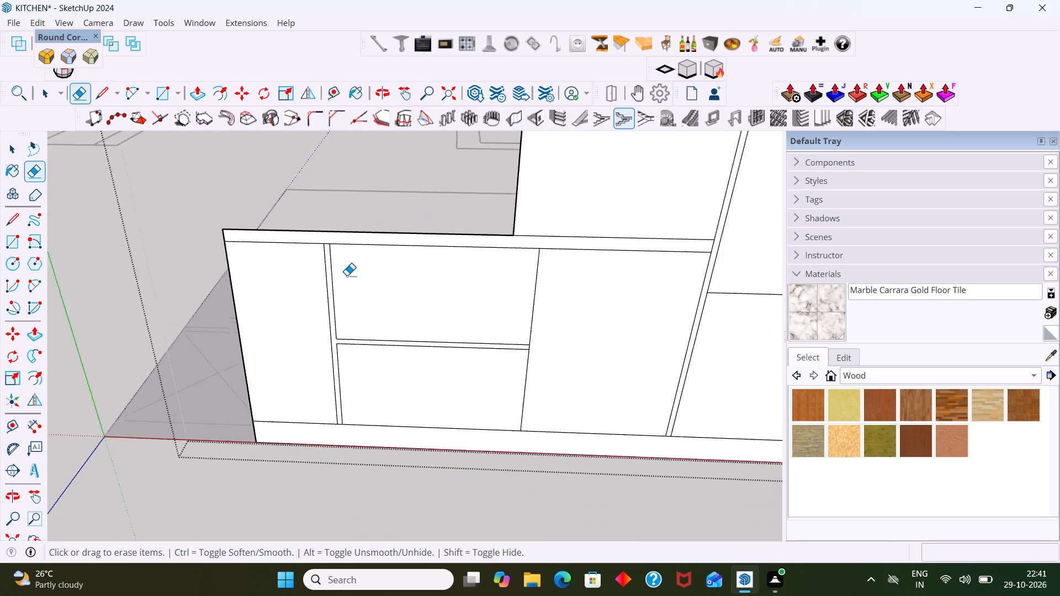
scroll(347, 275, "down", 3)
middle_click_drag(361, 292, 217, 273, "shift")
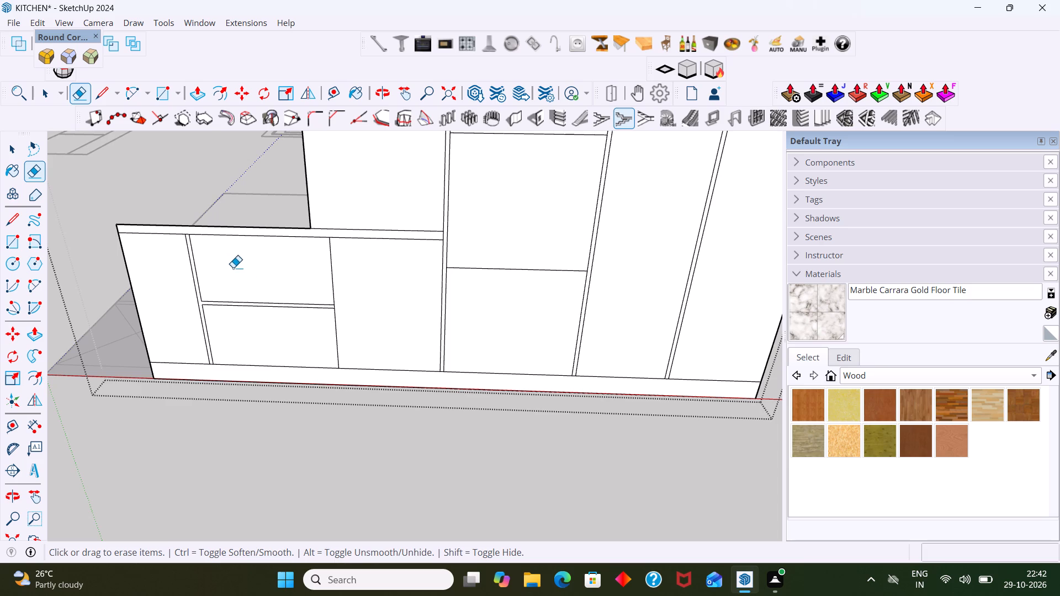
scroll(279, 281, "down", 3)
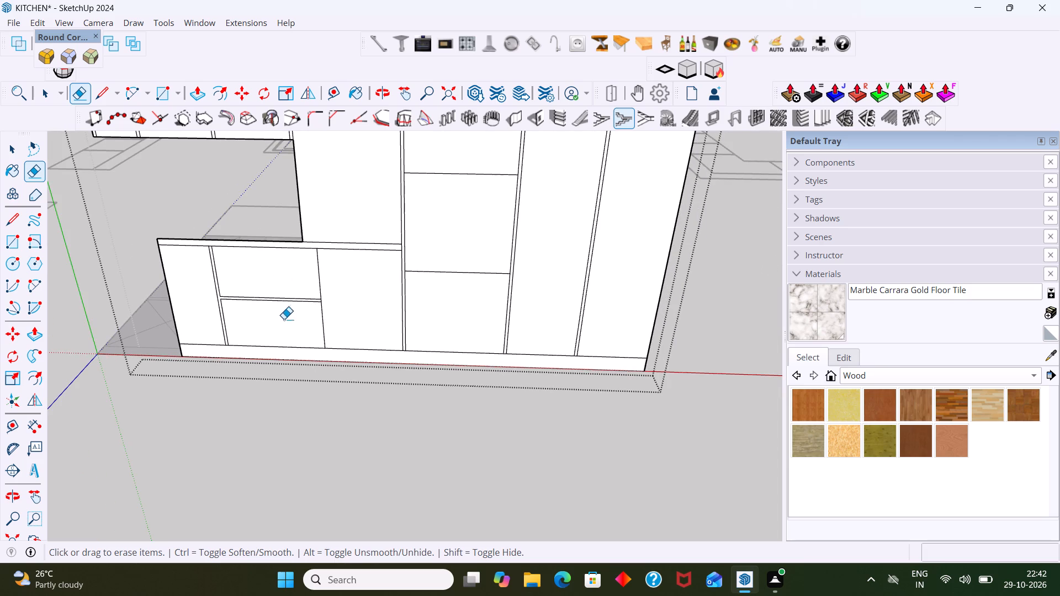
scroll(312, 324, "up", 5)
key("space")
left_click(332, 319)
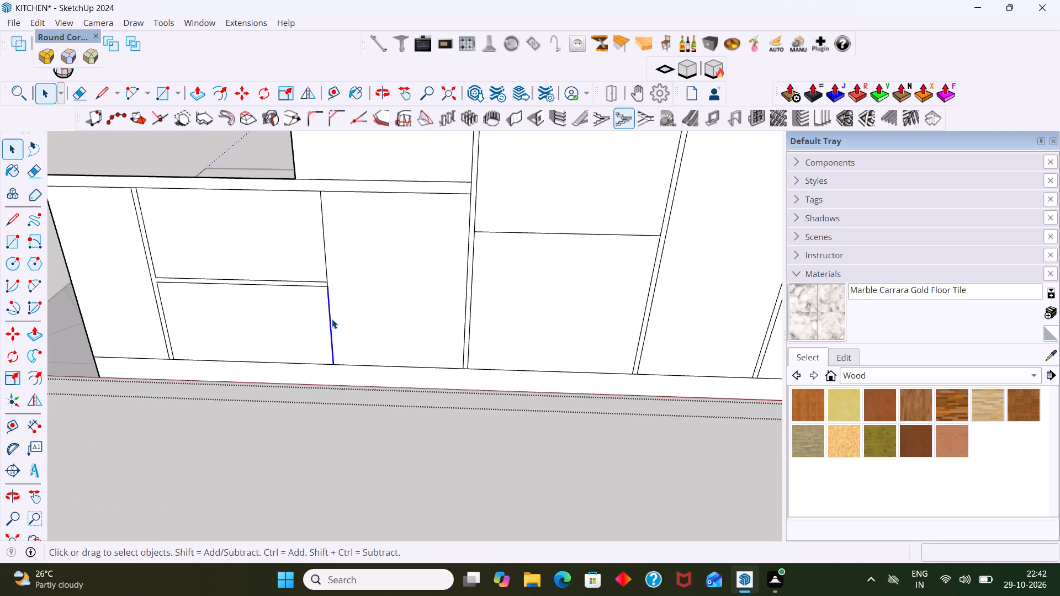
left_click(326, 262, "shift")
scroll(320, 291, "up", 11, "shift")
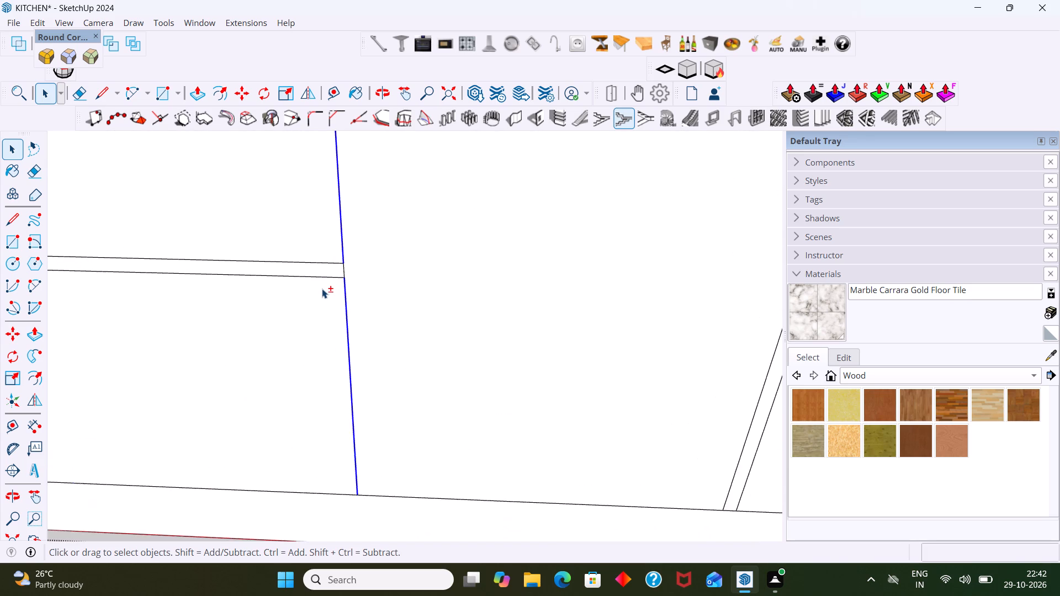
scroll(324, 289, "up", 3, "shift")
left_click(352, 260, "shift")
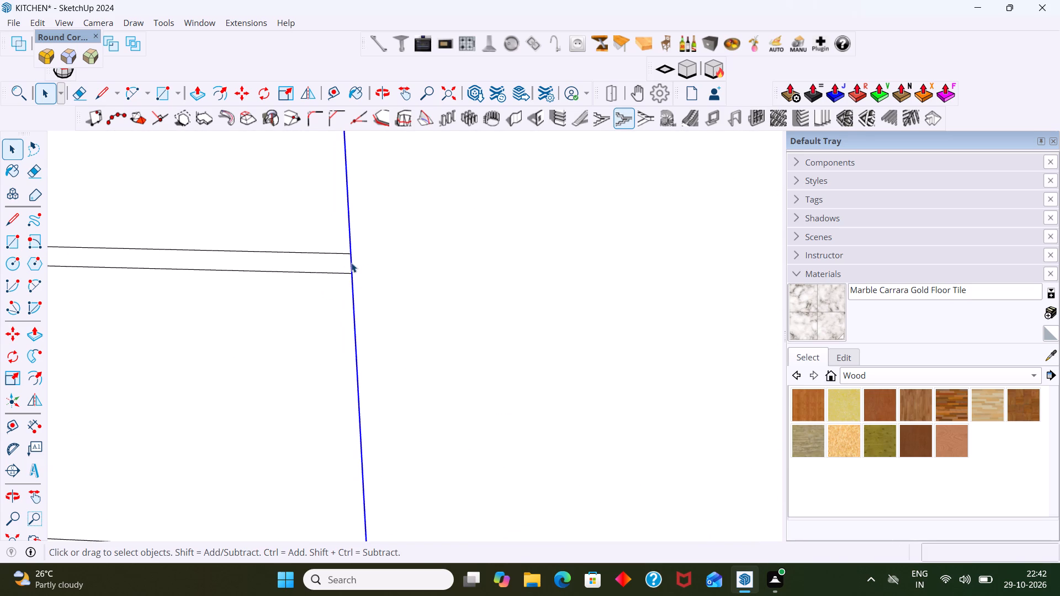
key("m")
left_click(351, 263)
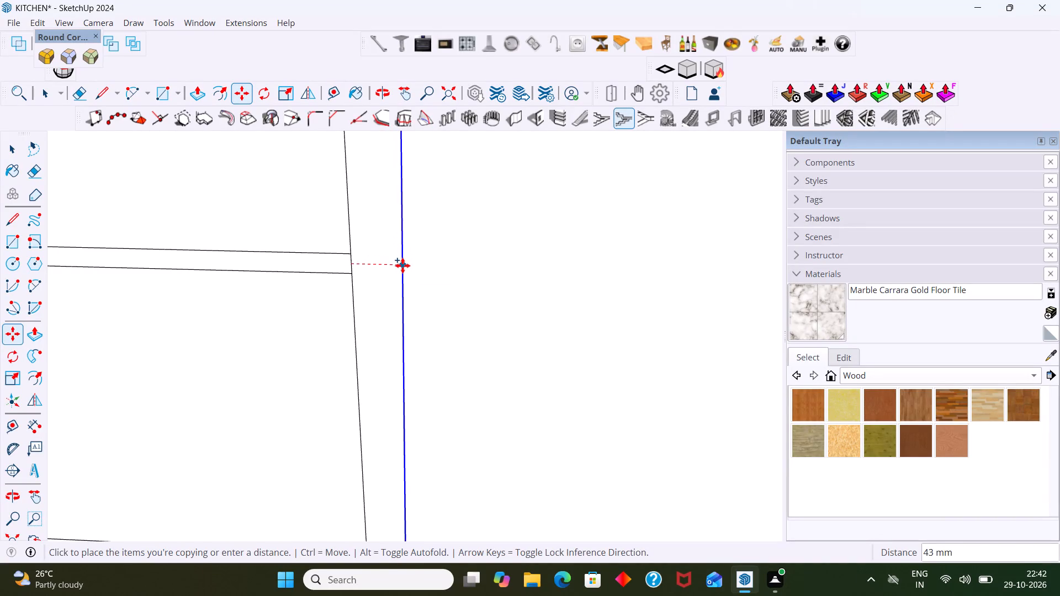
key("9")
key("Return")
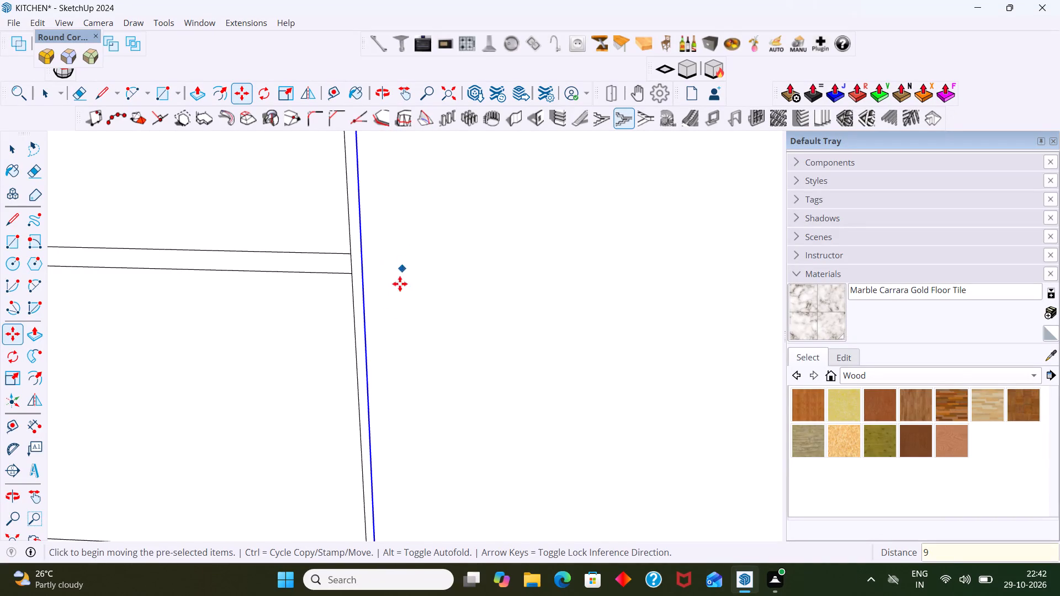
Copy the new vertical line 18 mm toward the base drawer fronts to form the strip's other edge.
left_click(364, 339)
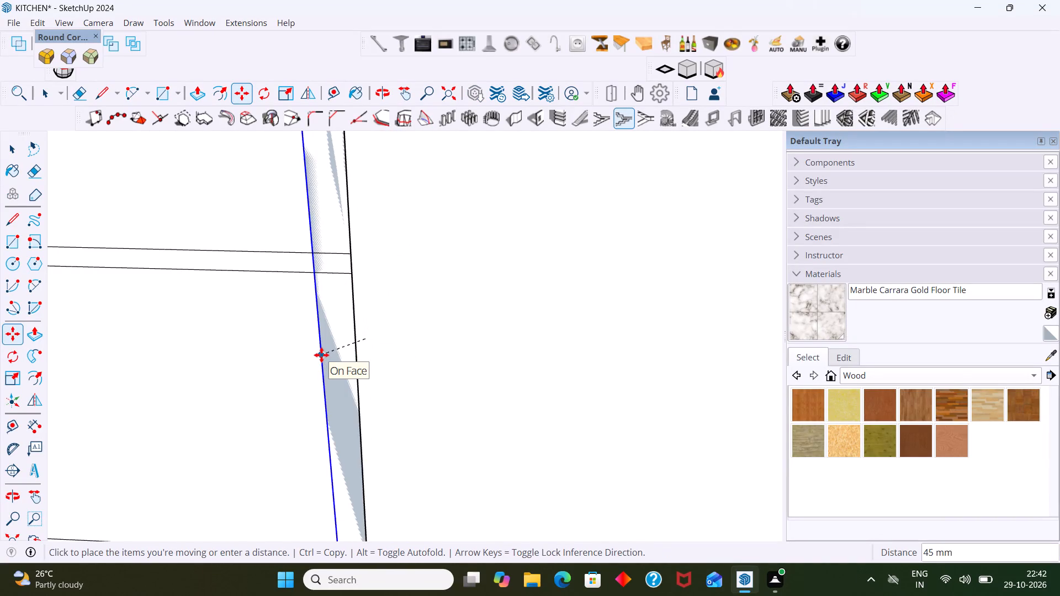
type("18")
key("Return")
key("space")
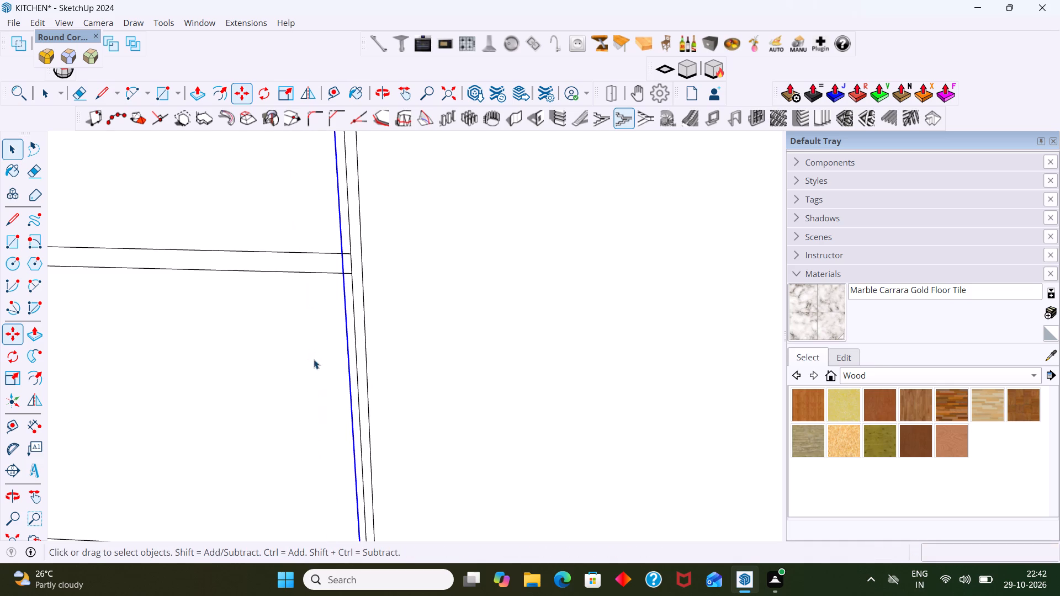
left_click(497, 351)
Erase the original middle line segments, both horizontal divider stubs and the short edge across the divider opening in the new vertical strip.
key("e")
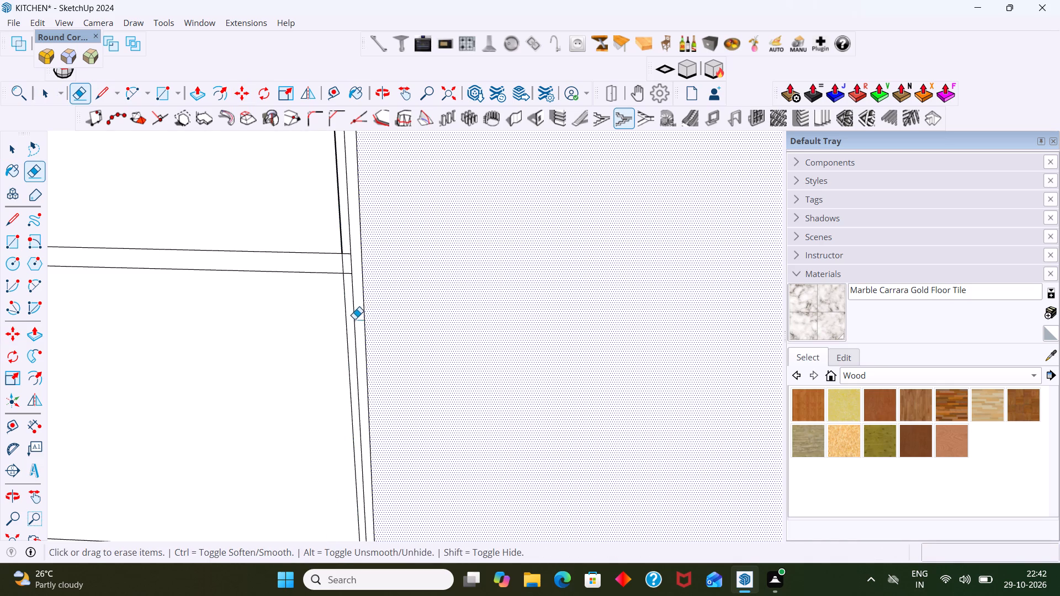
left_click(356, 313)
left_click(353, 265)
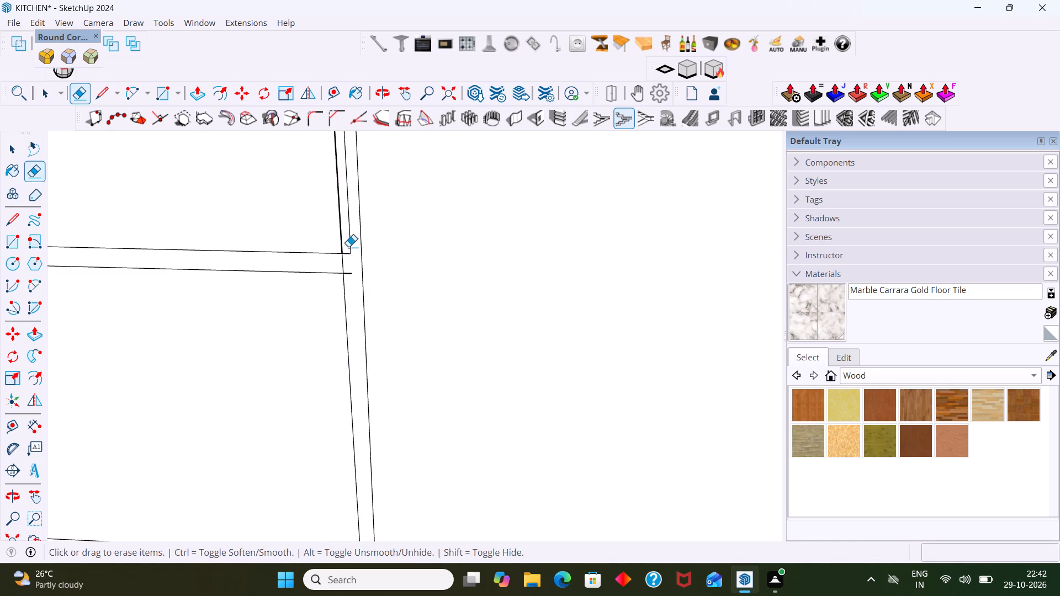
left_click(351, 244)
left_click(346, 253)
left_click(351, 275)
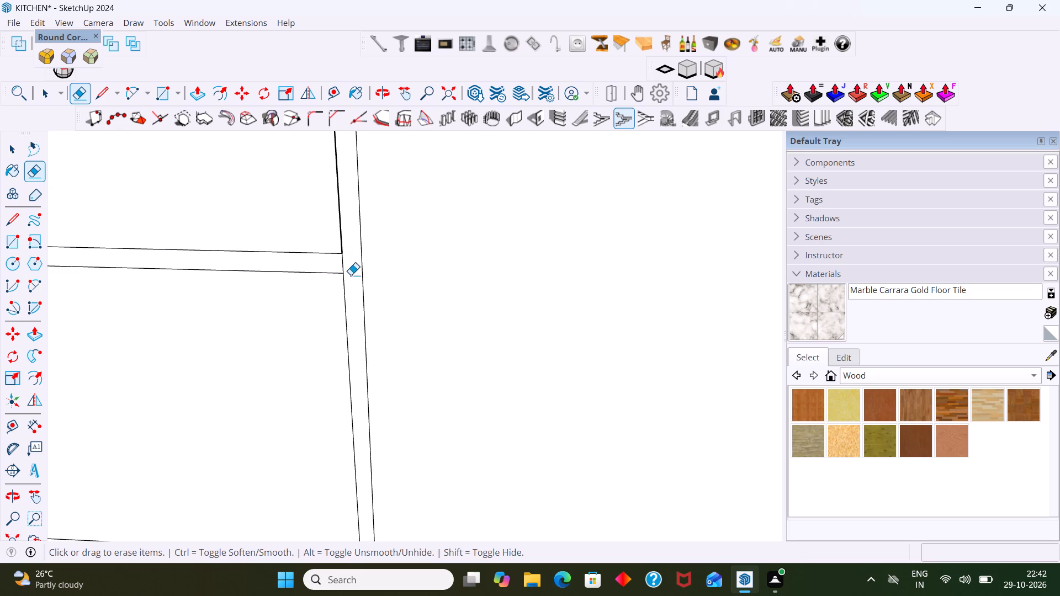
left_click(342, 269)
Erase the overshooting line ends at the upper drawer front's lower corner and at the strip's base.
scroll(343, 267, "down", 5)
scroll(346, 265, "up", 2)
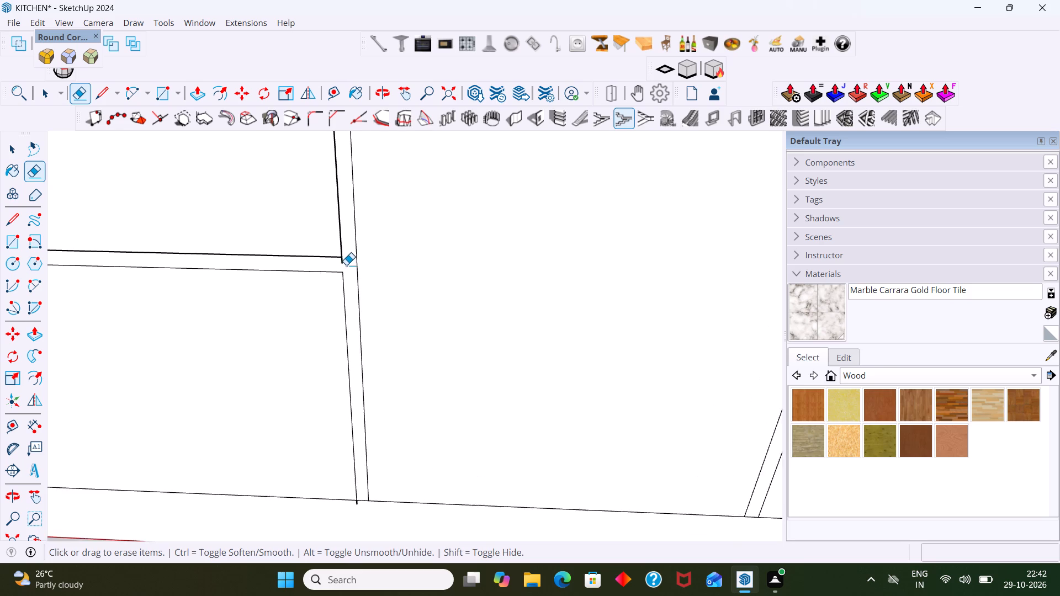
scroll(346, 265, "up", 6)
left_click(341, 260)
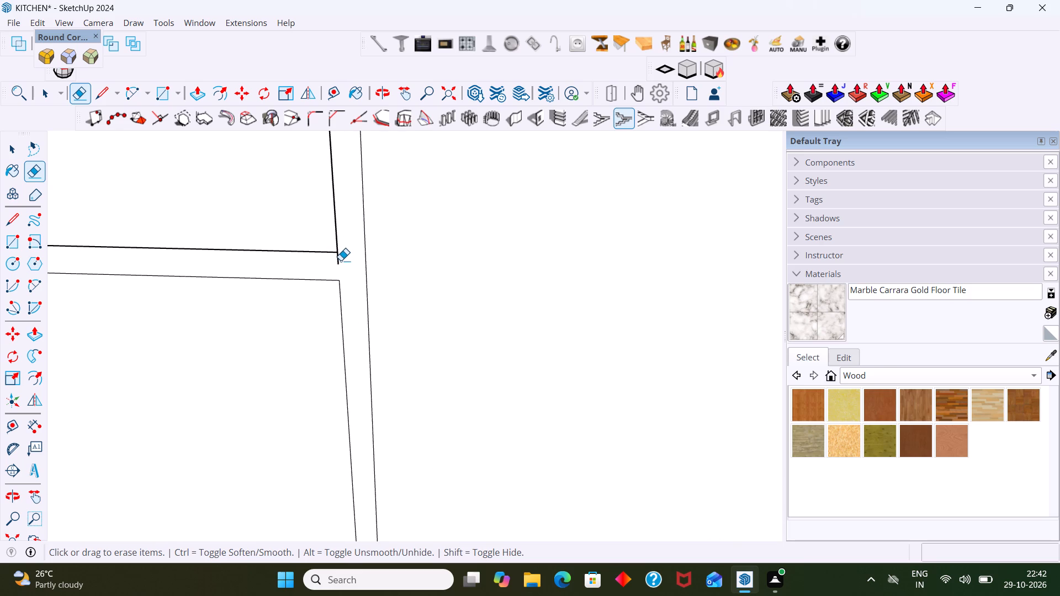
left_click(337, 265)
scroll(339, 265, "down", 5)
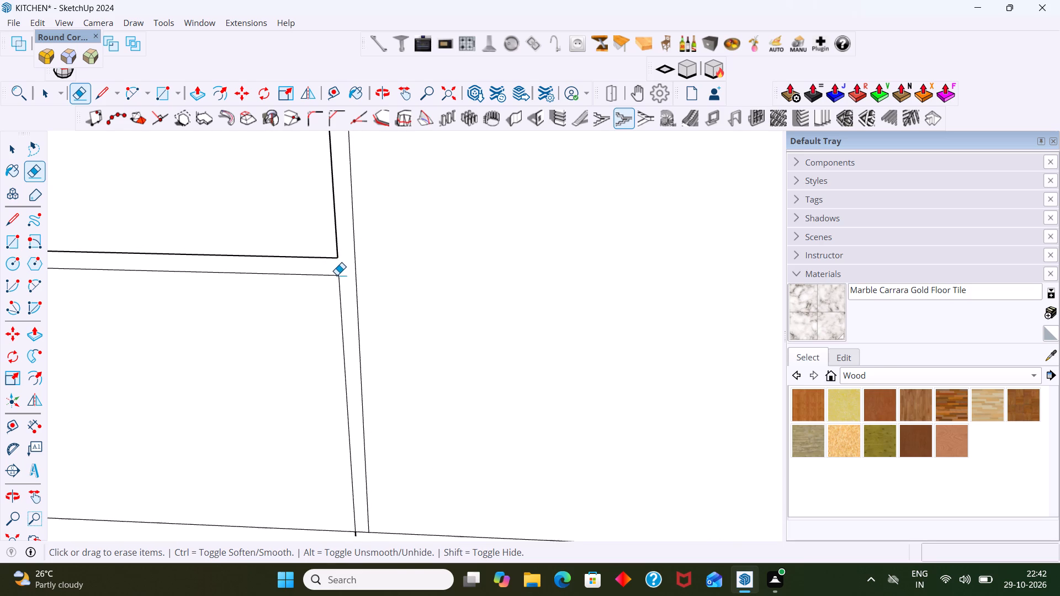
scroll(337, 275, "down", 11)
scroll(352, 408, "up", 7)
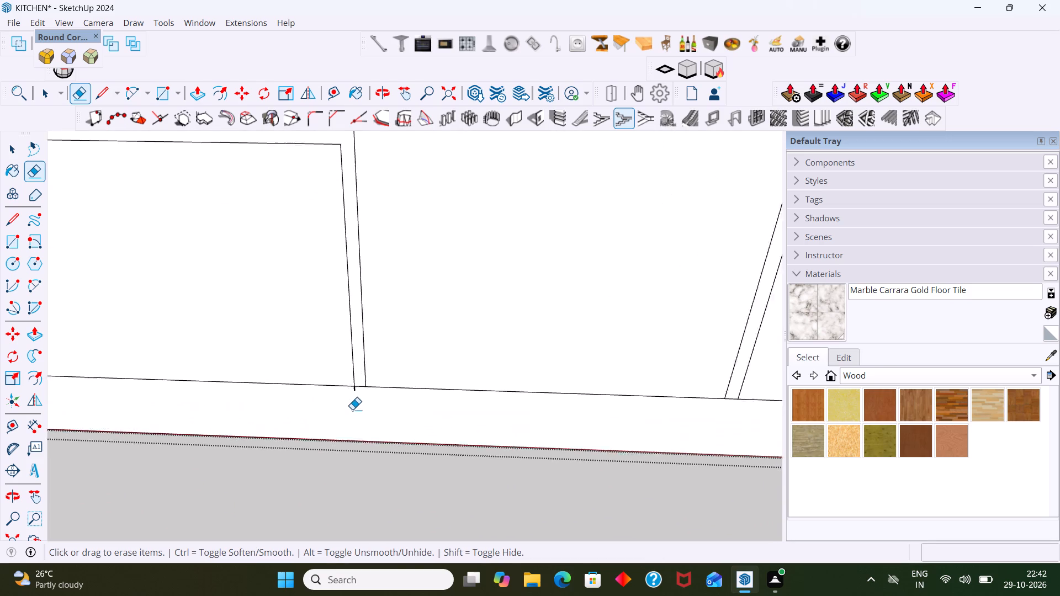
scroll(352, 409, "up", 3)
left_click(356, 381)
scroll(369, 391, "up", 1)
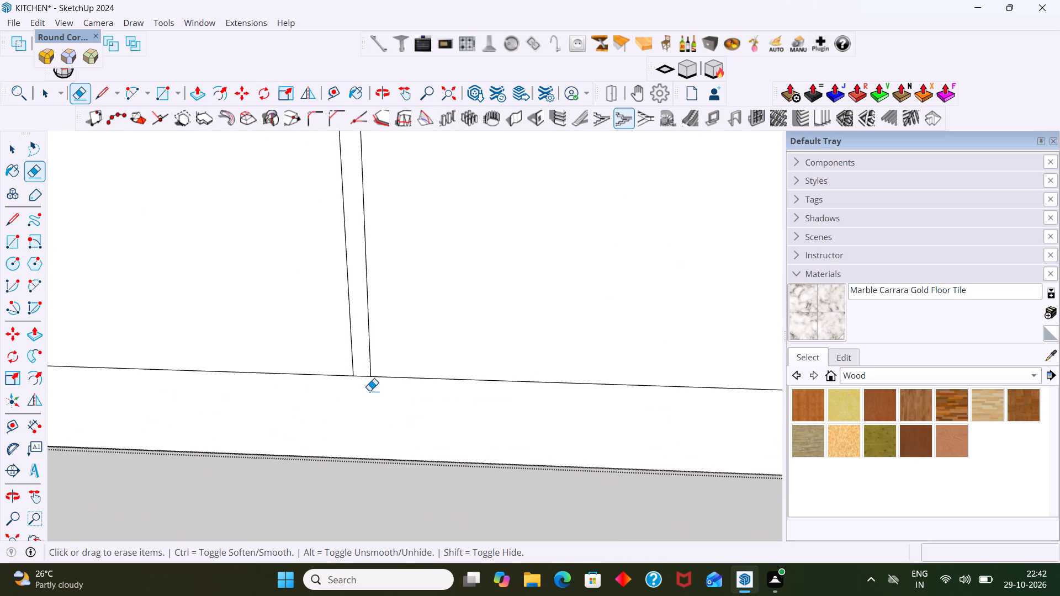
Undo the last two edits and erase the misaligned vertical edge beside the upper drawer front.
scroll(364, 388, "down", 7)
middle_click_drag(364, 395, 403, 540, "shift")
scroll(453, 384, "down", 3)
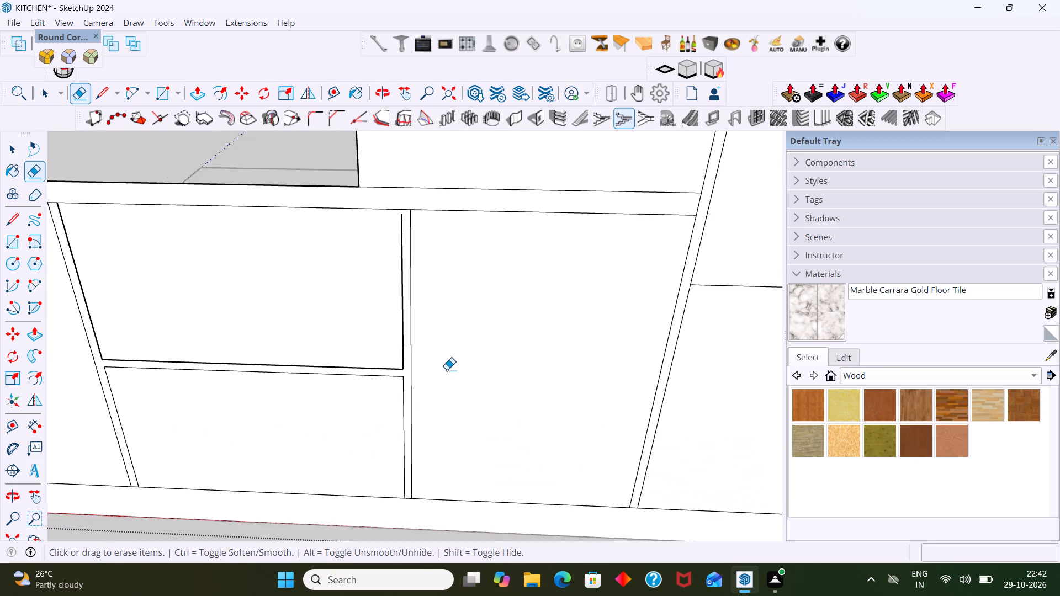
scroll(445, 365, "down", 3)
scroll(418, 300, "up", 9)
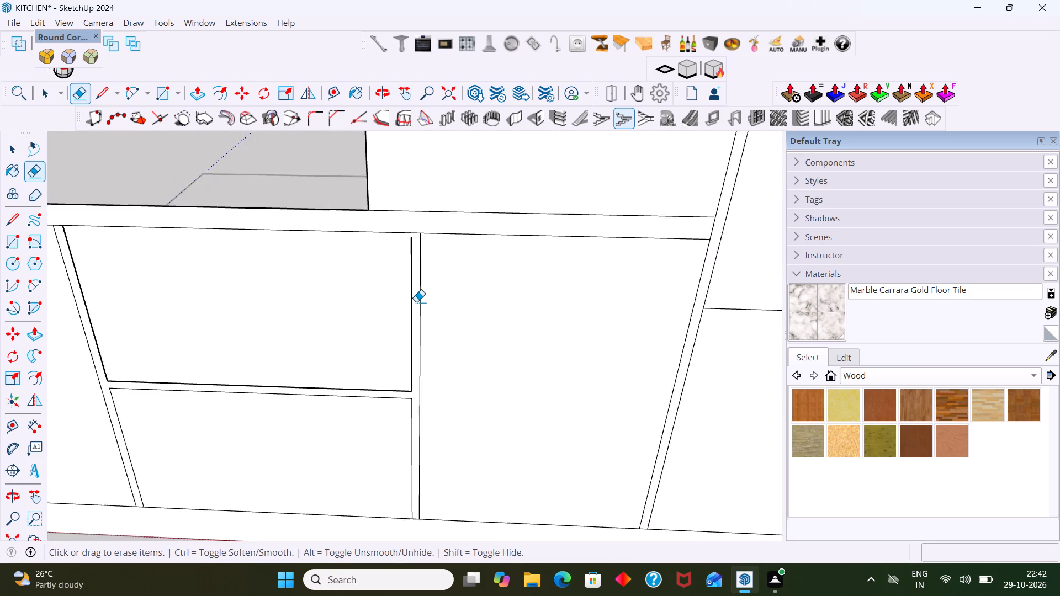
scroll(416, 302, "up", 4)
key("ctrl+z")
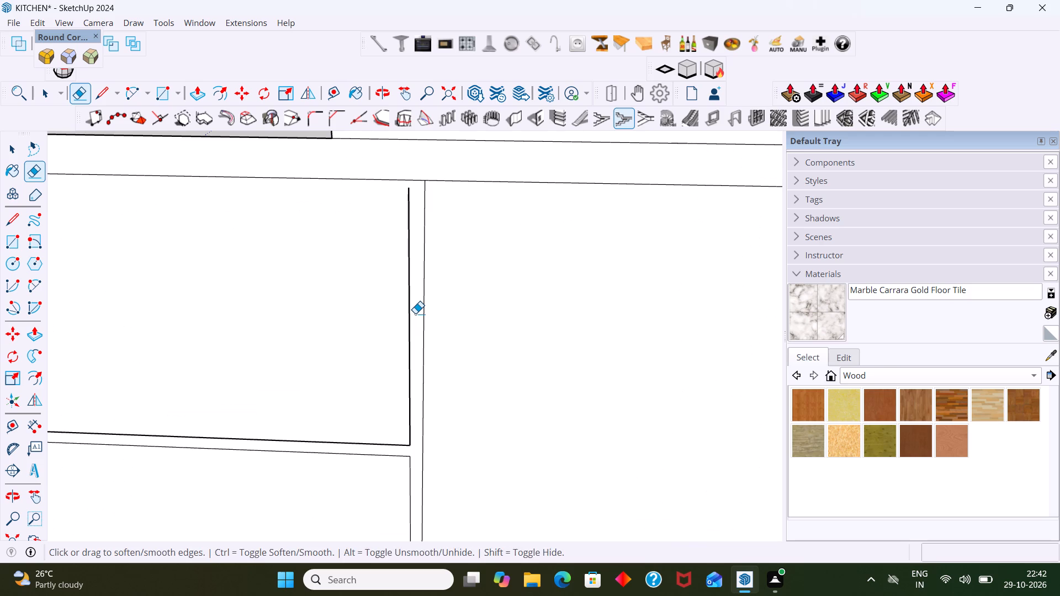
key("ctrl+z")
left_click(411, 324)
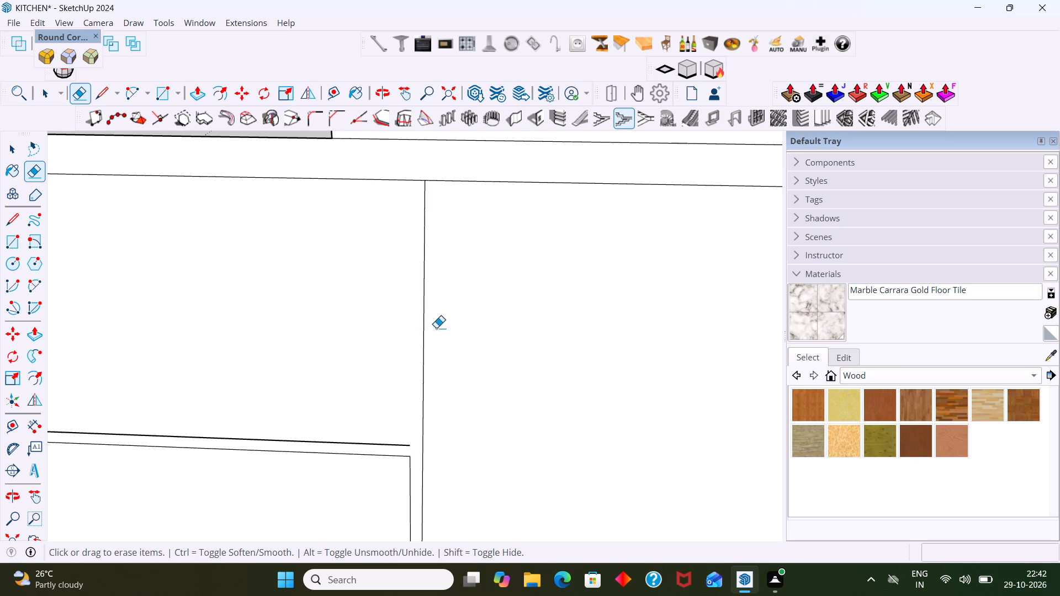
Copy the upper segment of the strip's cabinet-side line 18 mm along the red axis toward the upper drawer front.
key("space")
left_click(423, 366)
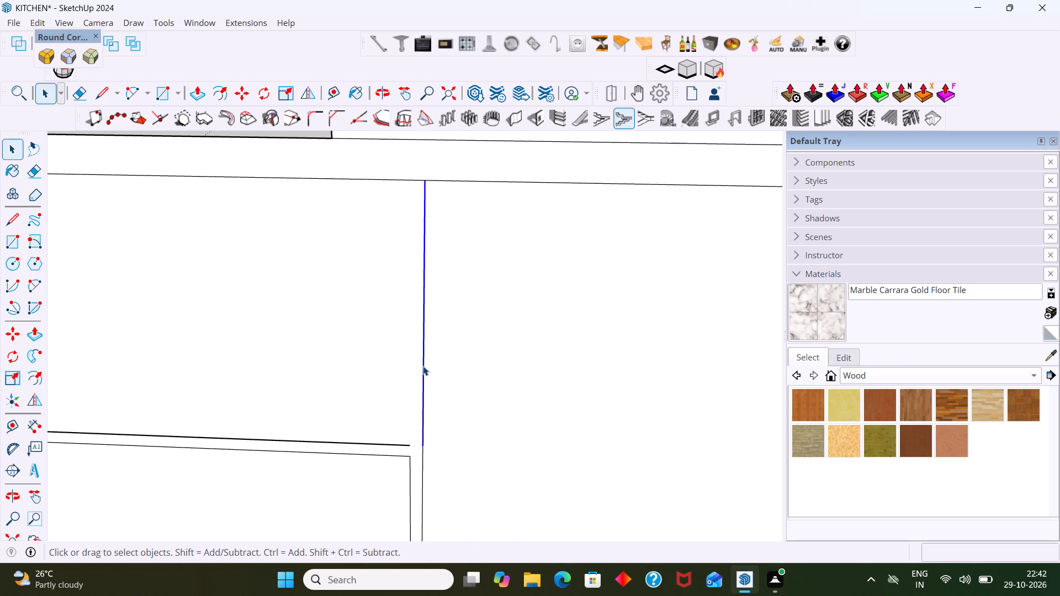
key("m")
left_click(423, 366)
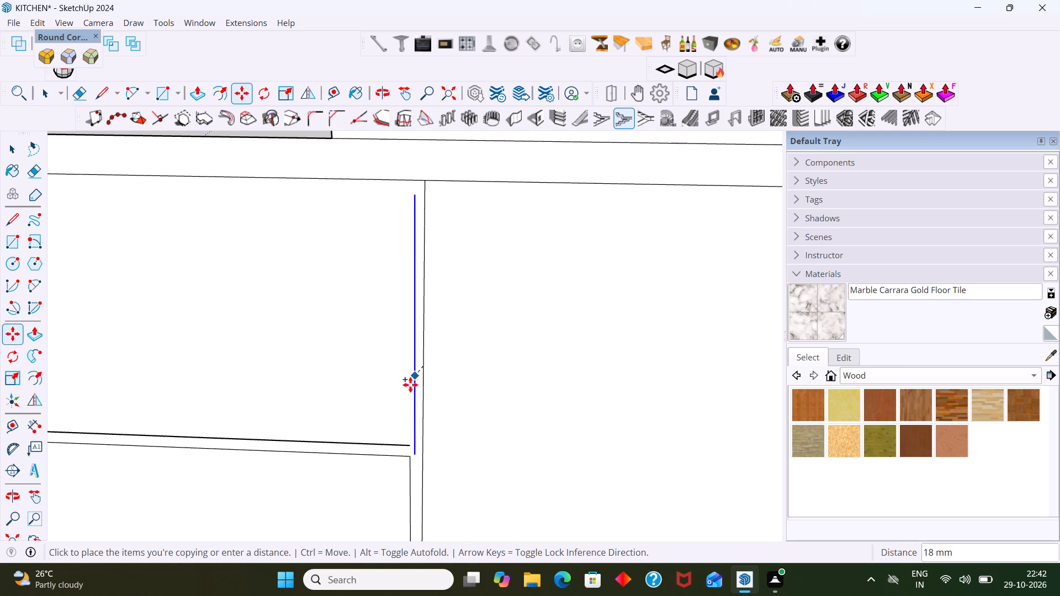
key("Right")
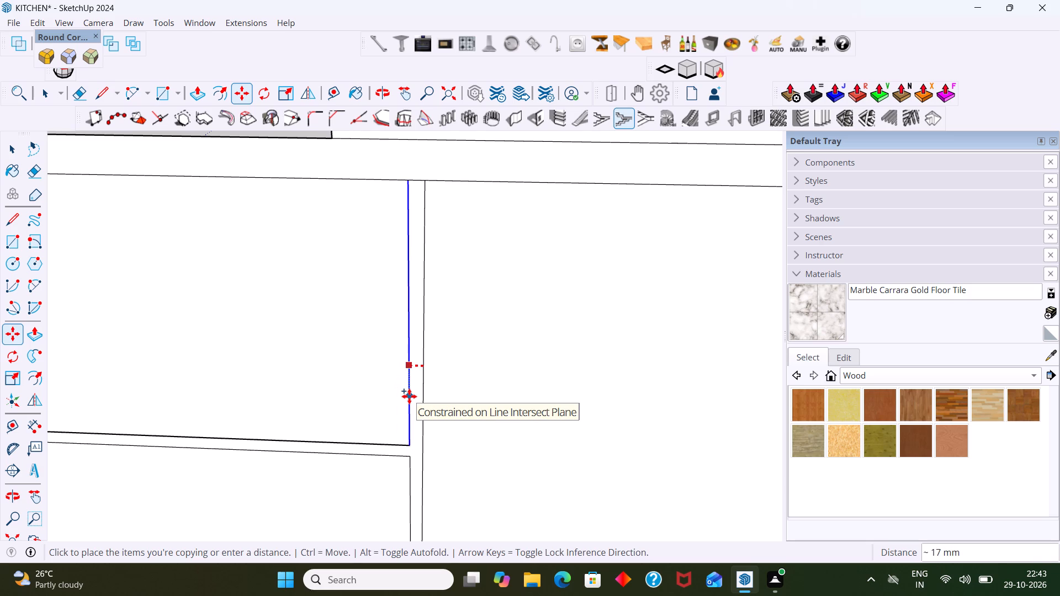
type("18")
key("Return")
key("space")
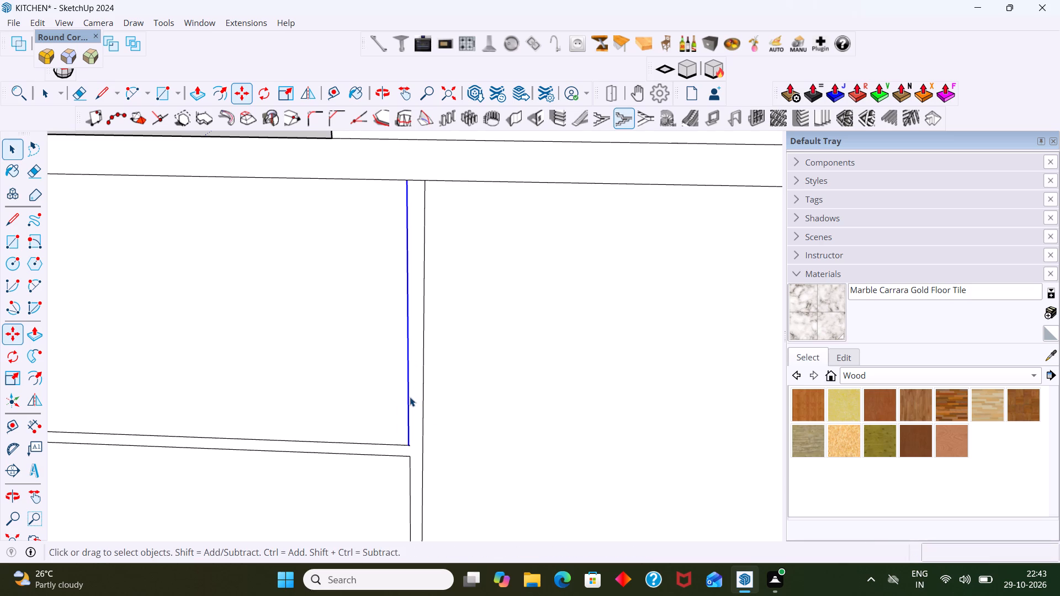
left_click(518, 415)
Examine how the copied vertical edge meets the horizontal strip at the drawer fronts' corners.
scroll(416, 436, "up", 10)
middle_click_drag(396, 459, 418, 377)
scroll(416, 427, "down", 6)
middle_click_drag(414, 451, 453, 369, "shift")
scroll(452, 393, "up", 2)
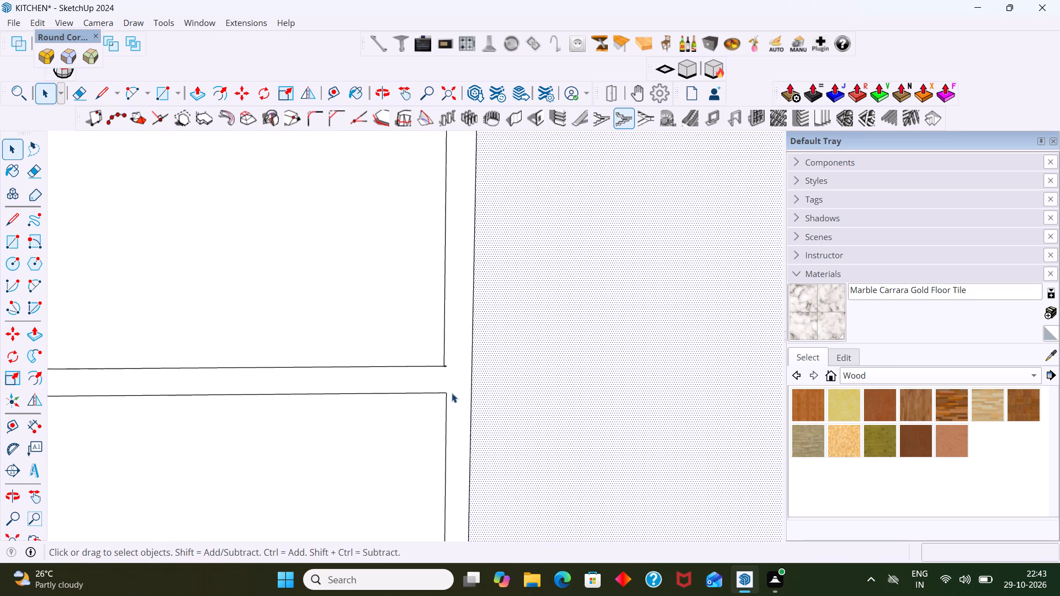
scroll(452, 393, "up", 9)
scroll(437, 401, "down", 9)
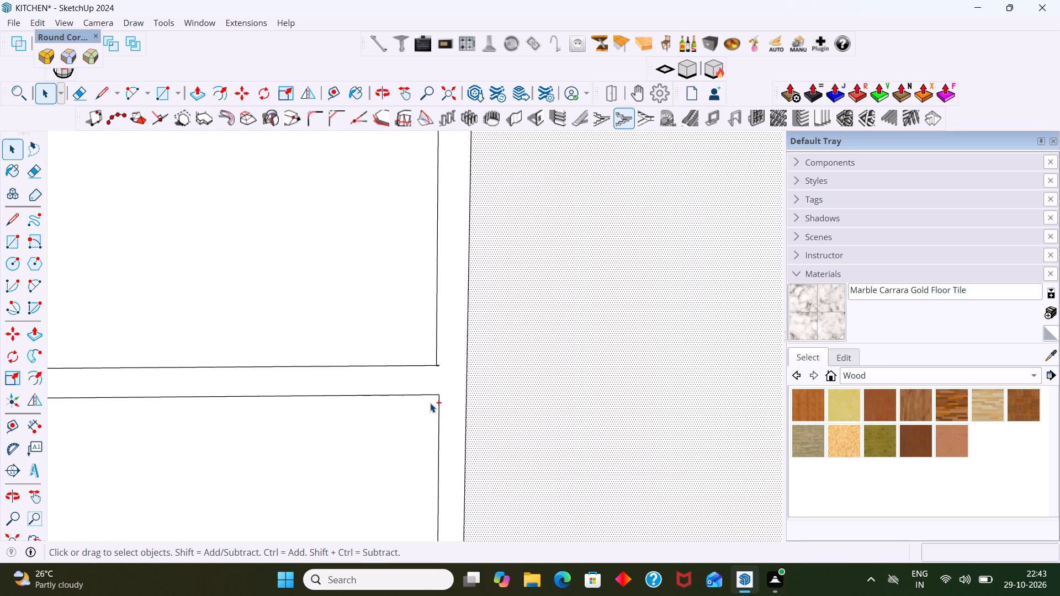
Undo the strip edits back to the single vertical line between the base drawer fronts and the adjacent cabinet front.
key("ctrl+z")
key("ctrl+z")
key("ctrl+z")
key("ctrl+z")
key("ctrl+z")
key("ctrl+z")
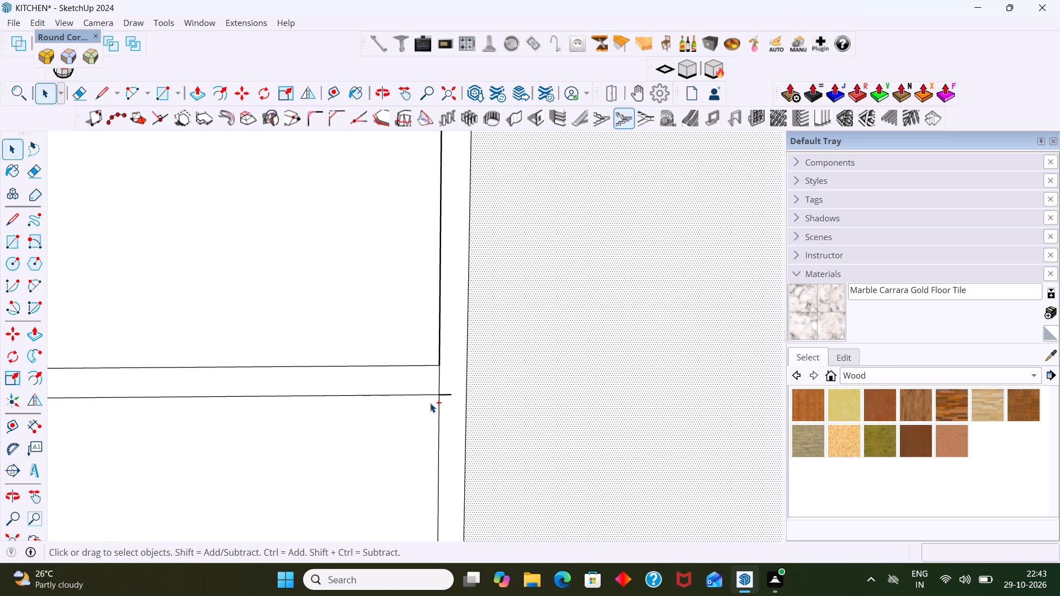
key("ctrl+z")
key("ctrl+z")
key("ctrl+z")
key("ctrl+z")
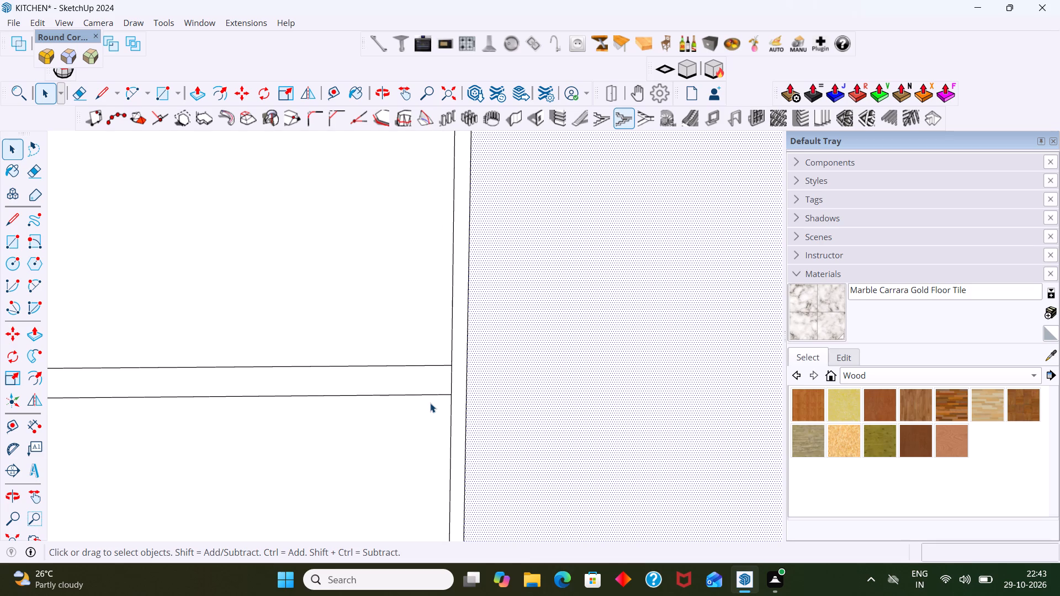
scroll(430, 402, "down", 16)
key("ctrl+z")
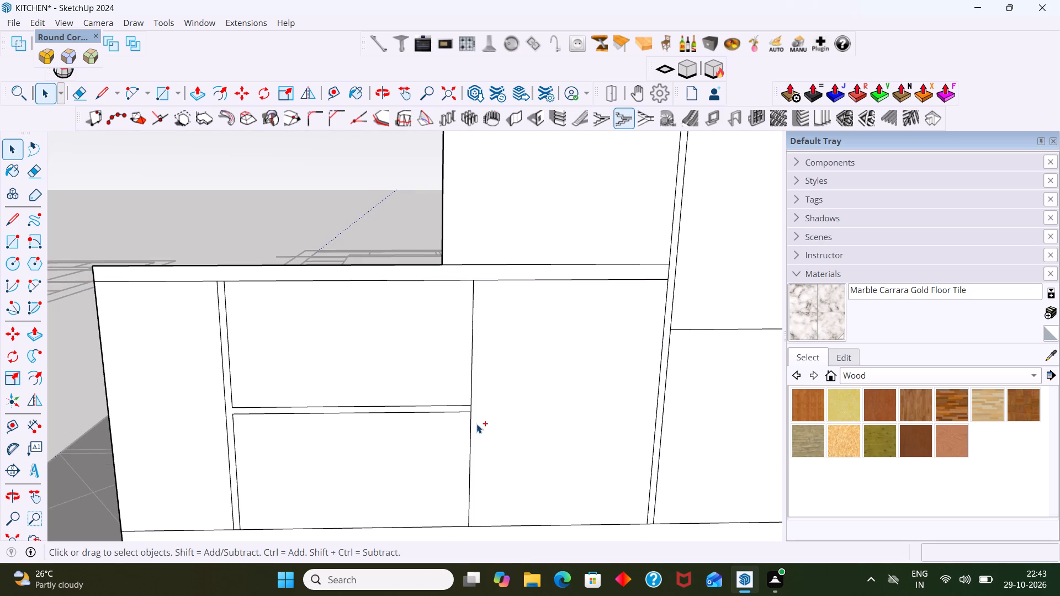
Copy all segments of the vertical line between the drawer fronts and adjacent cabinet front 9 mm toward the cabinet front.
scroll(474, 426, "down", 3)
scroll(471, 430, "up", 6)
scroll(462, 429, "down", 1)
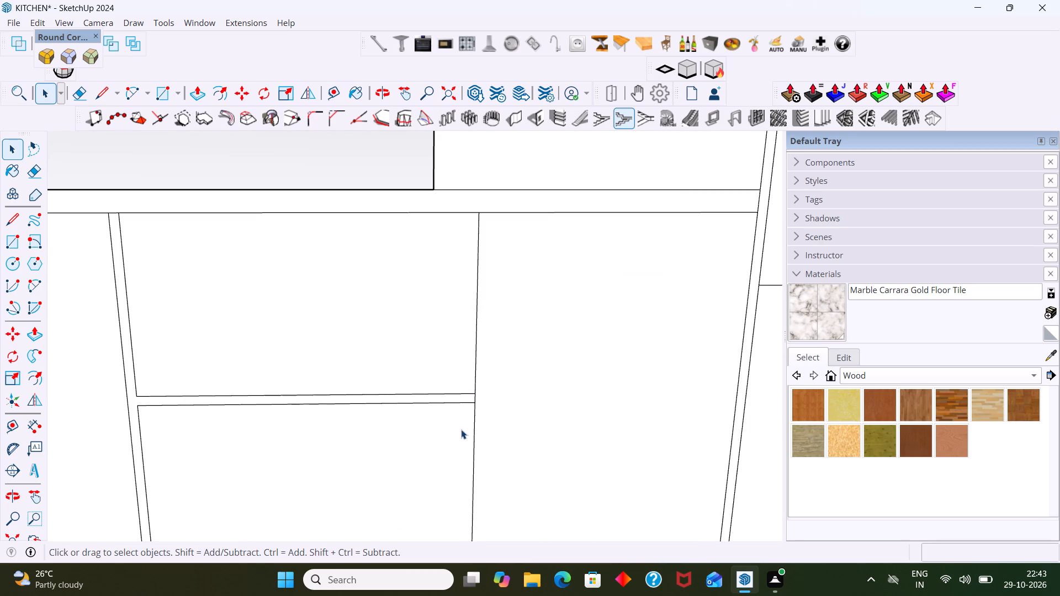
scroll(461, 429, "up", 4)
left_click(481, 421)
left_click(481, 421)
left_click(479, 428)
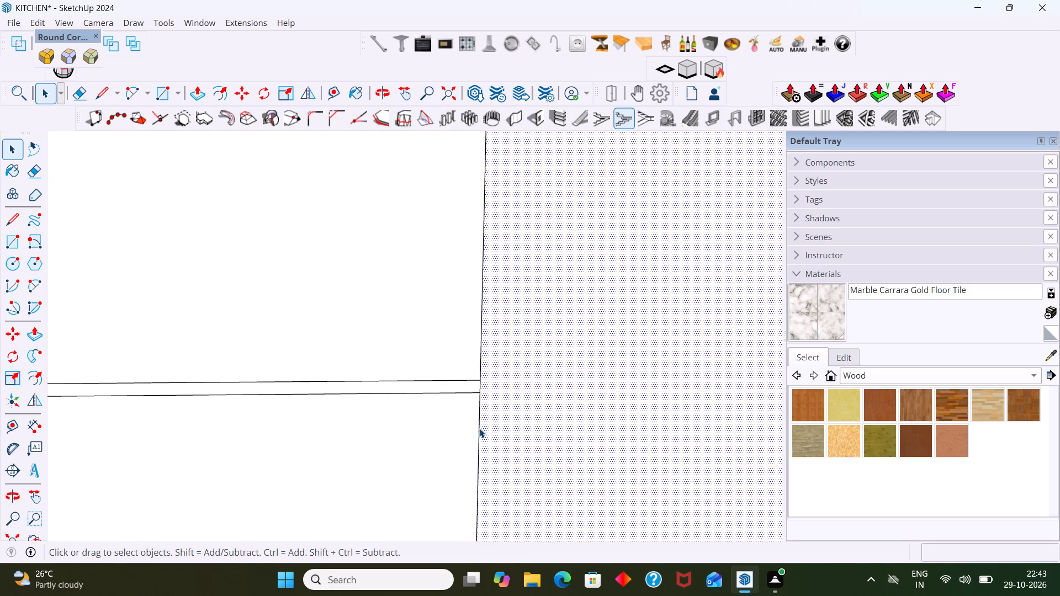
scroll(479, 408, "up", 8)
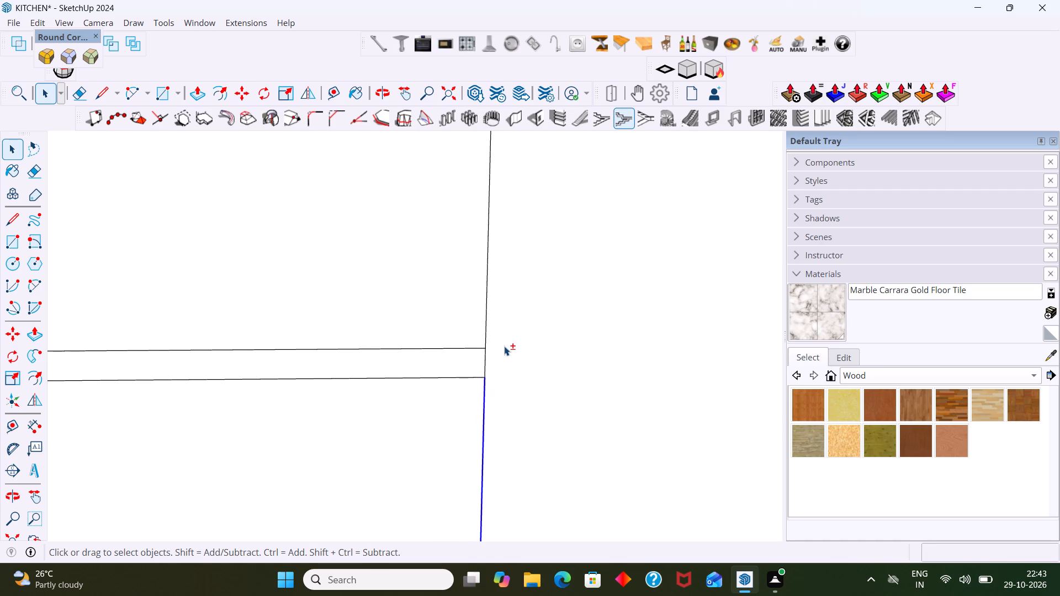
scroll(502, 346, "up", 5, "shift")
left_click(479, 338, "shift")
left_click(477, 359, "shift")
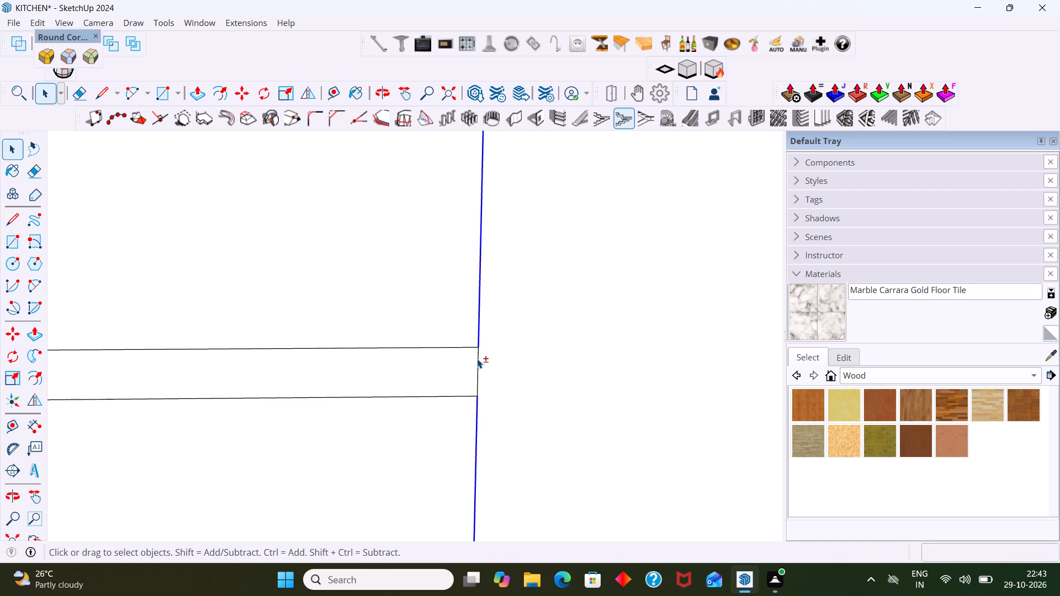
scroll(474, 363, "down", 20, "shift")
scroll(474, 363, "down", 1, "shift")
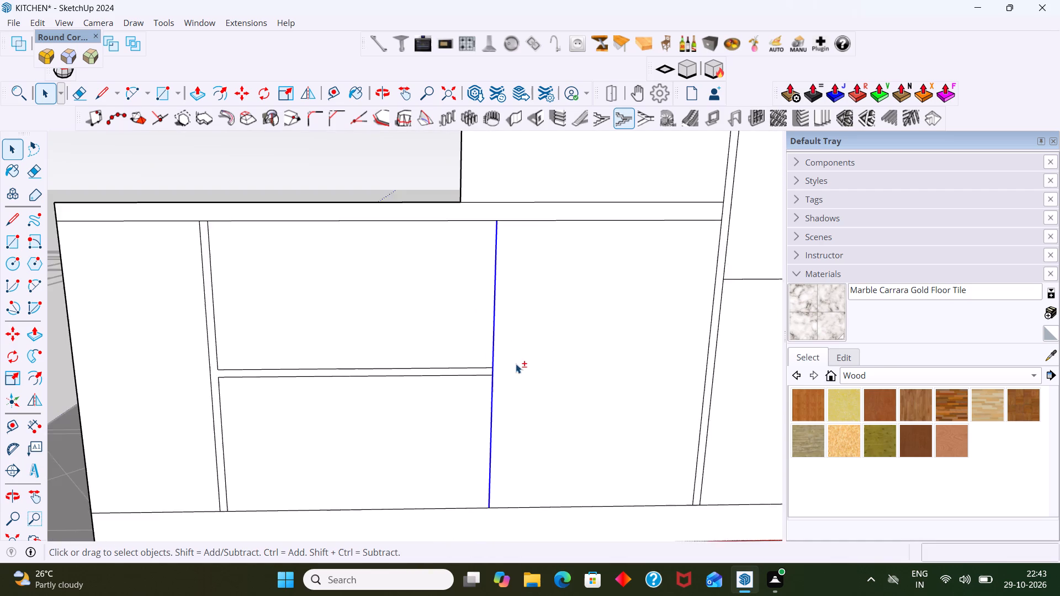
middle_click_drag(522, 363, 528, 331, "shift")
key("m")
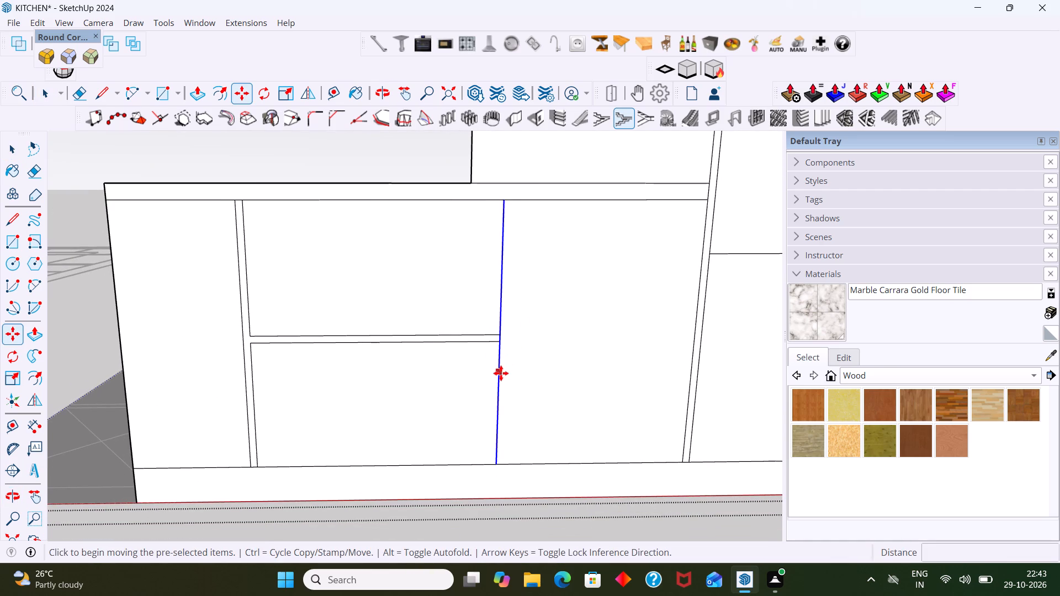
left_click(501, 373)
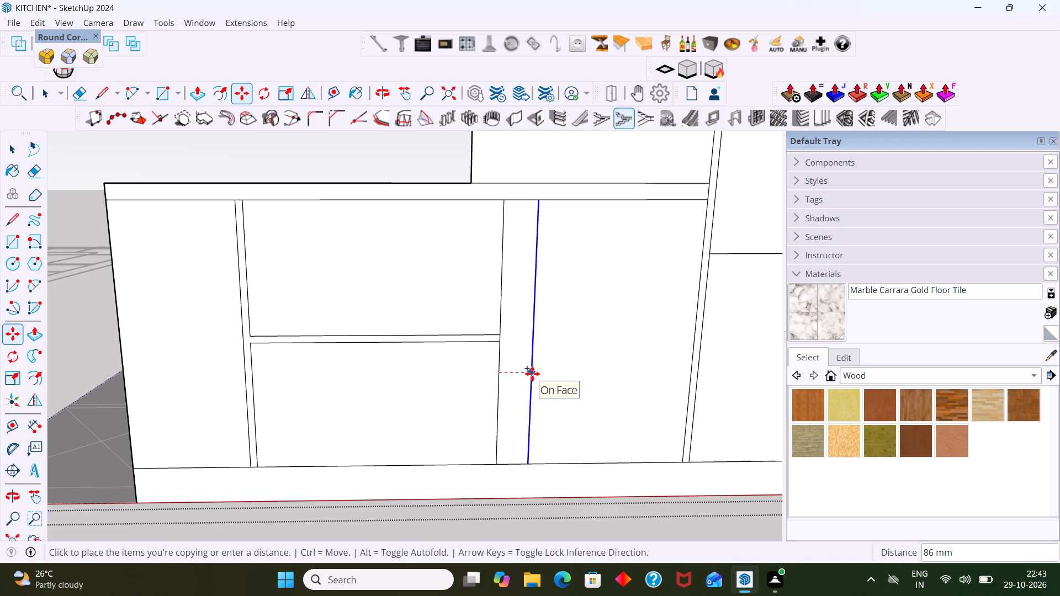
key("9")
key("Return")
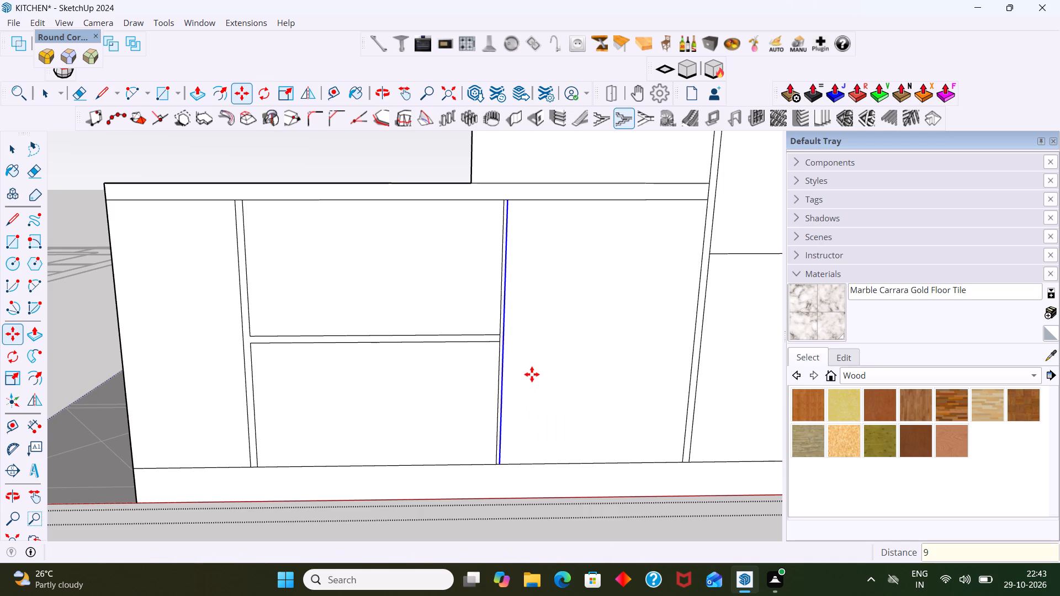
Copy the new vertical line 18 mm back toward the drawer fronts to form the strip's other edge.
scroll(519, 375, "up", 5)
left_click(491, 385)
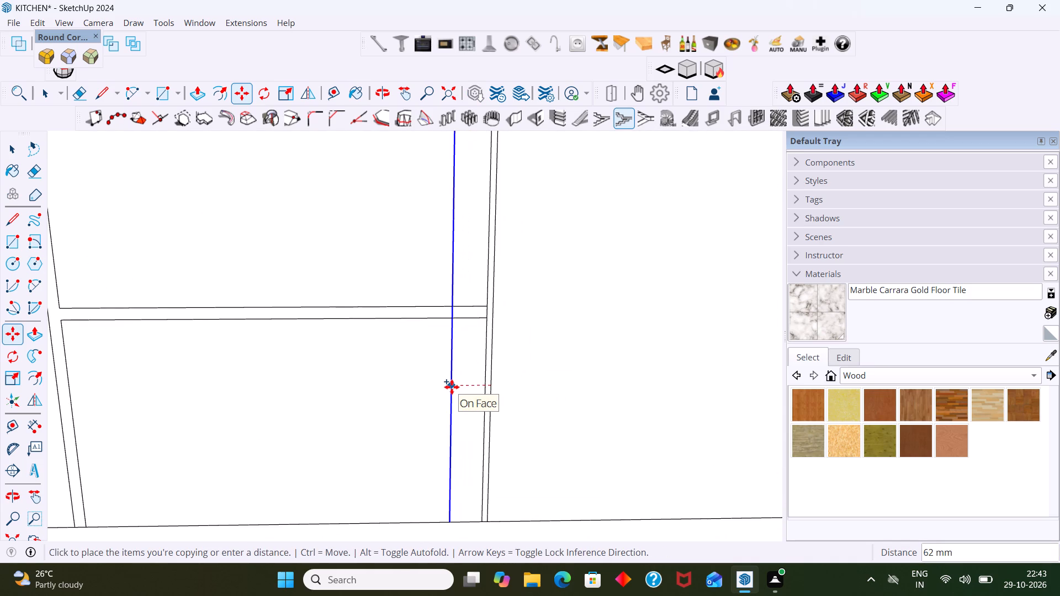
type("18")
key("Return")
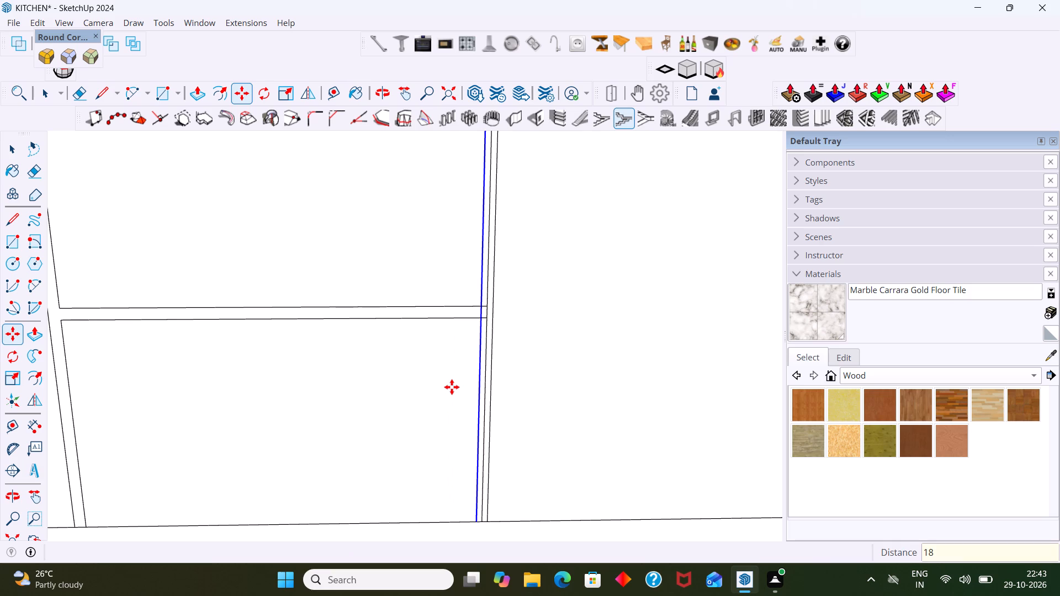
key("space")
left_click(646, 363)
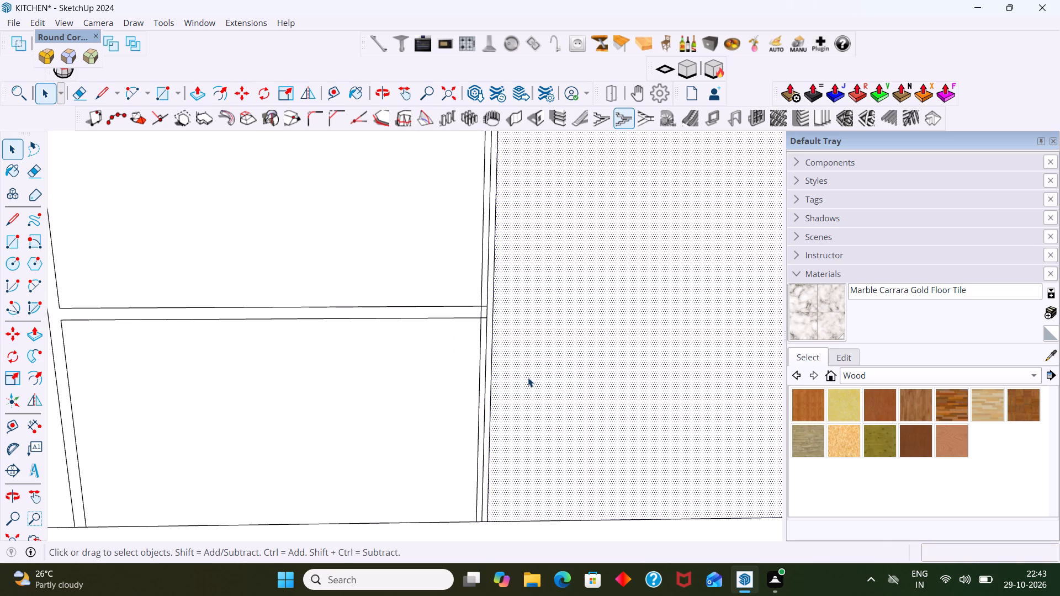
Erase the original centre line and the leftover segments where the horizontal drawer strip meets the new vertical strip.
key("e")
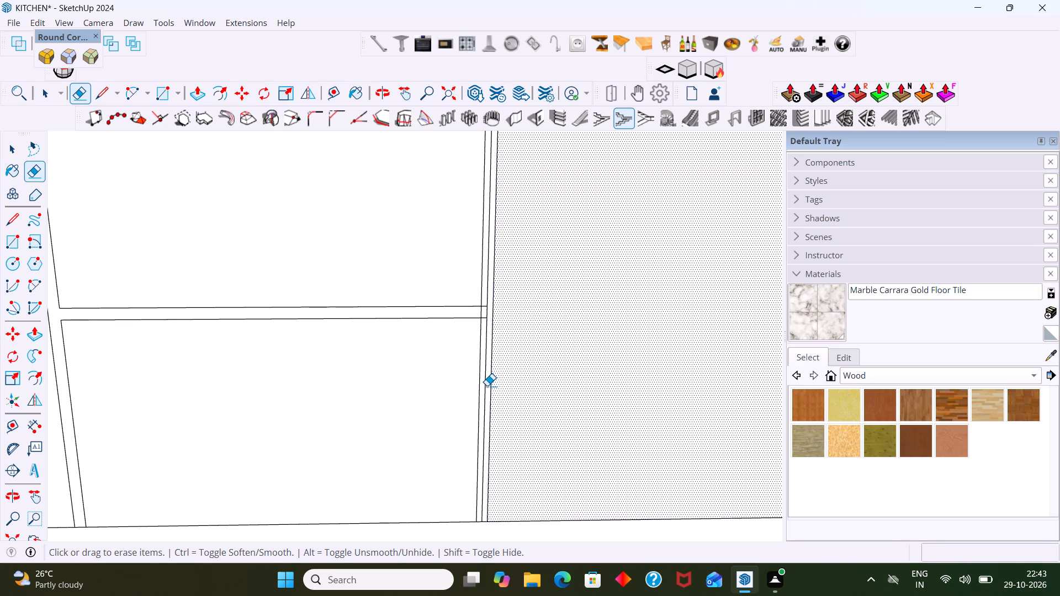
left_click(487, 386)
scroll(485, 353, "up", 3)
scroll(480, 285, "up", 1)
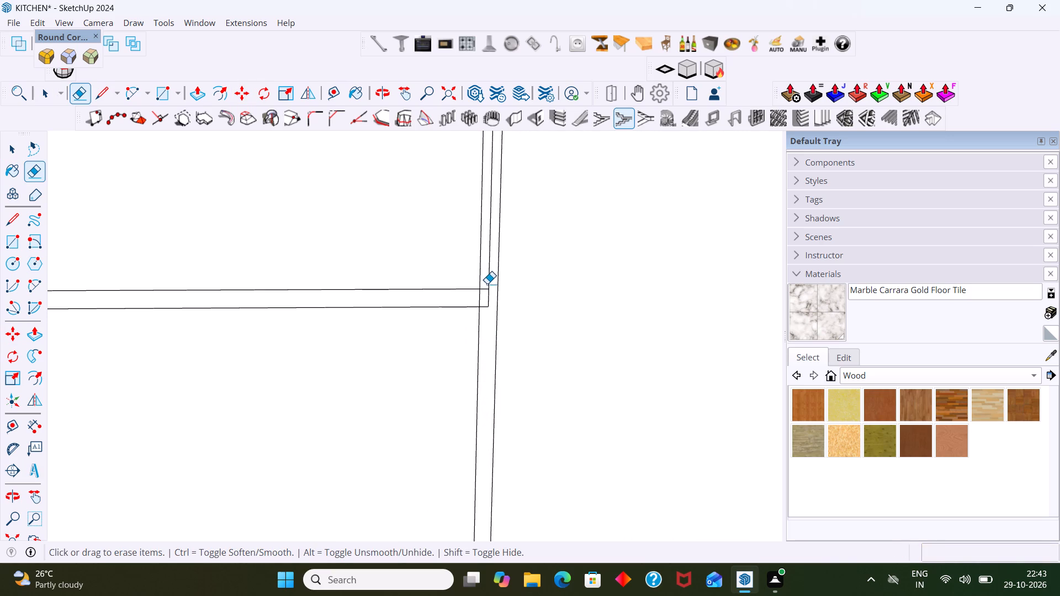
left_click(487, 283)
left_click(487, 288)
left_click(489, 307)
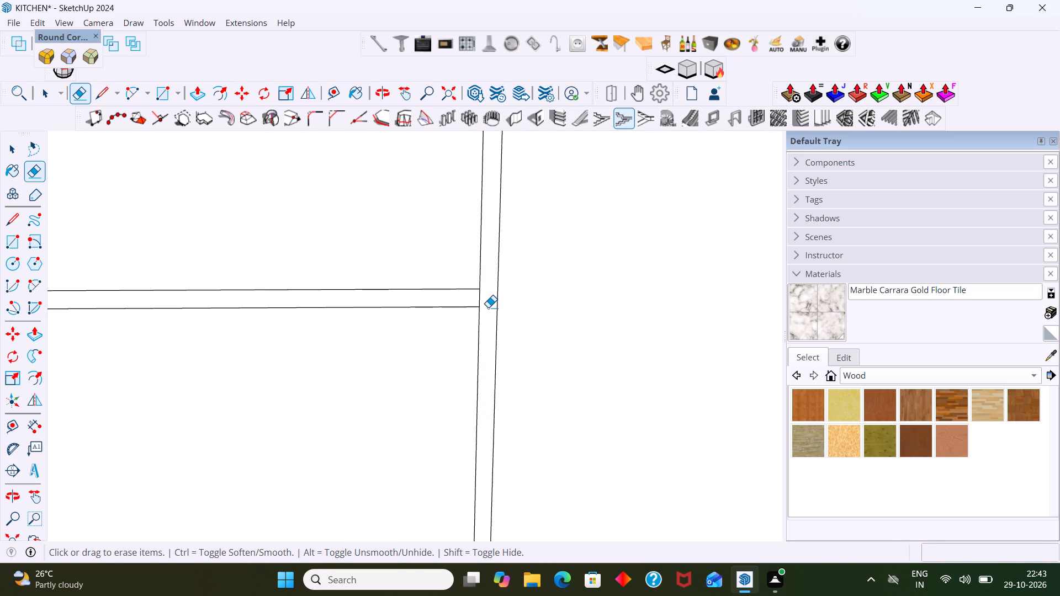
left_click(482, 300)
left_click(479, 301)
Examine the finished drawer strips and the remaining single divider lines across the cabinet elevation.
scroll(479, 301, "down", 2)
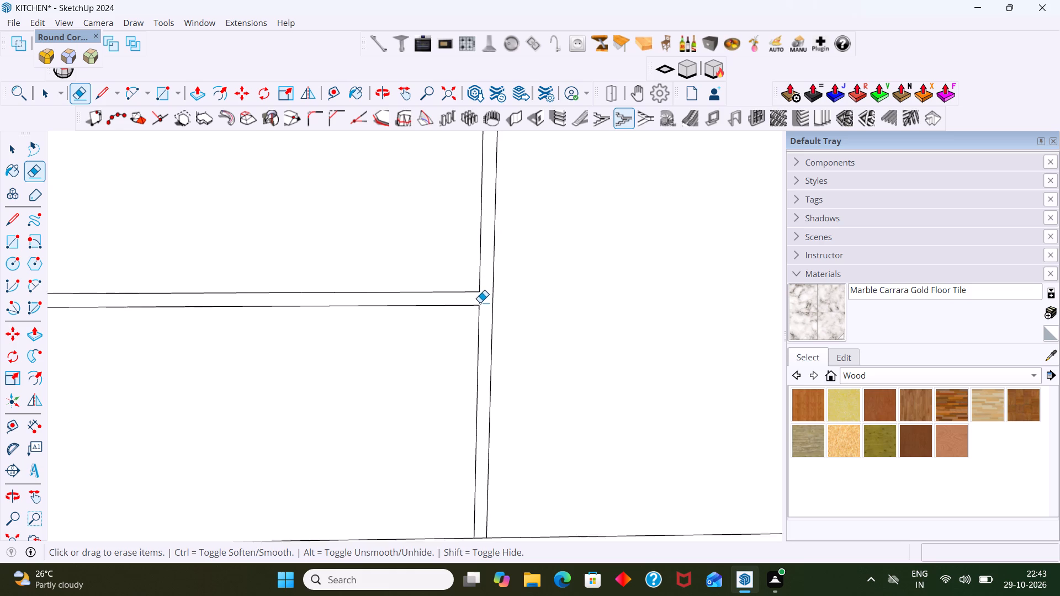
scroll(480, 302, "down", 7)
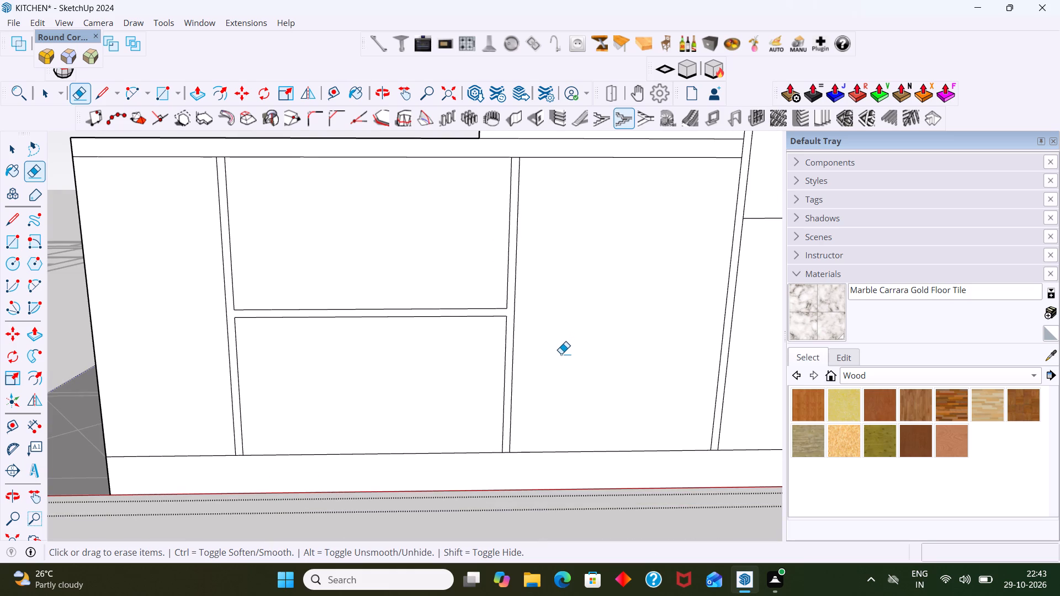
scroll(556, 352, "down", 2)
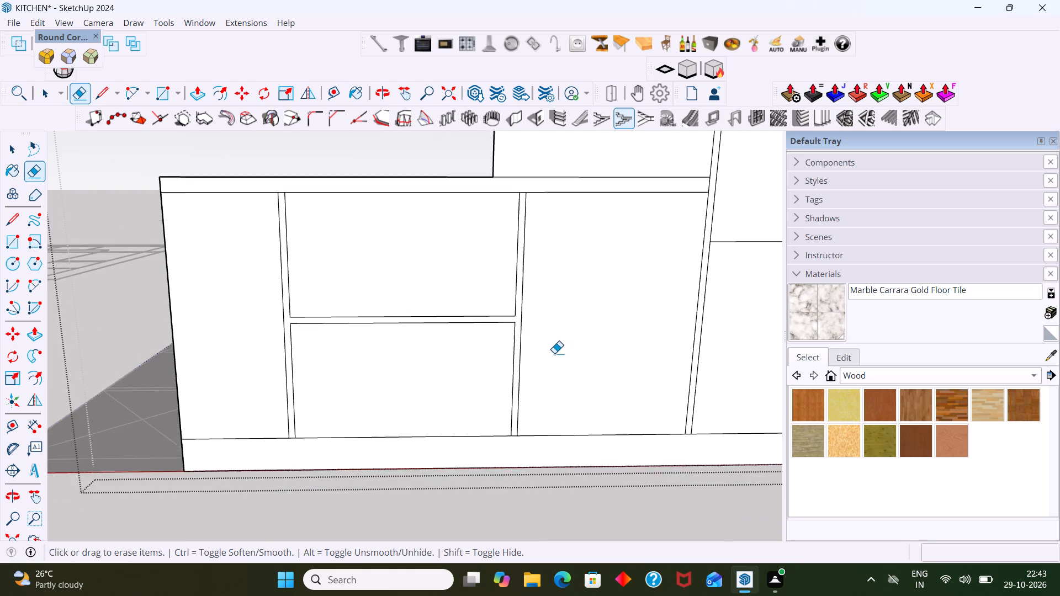
scroll(554, 353, "down", 1)
middle_click_drag(547, 354, 531, 419, "shift")
scroll(549, 382, "down", 5)
middle_click_drag(575, 347, 463, 320)
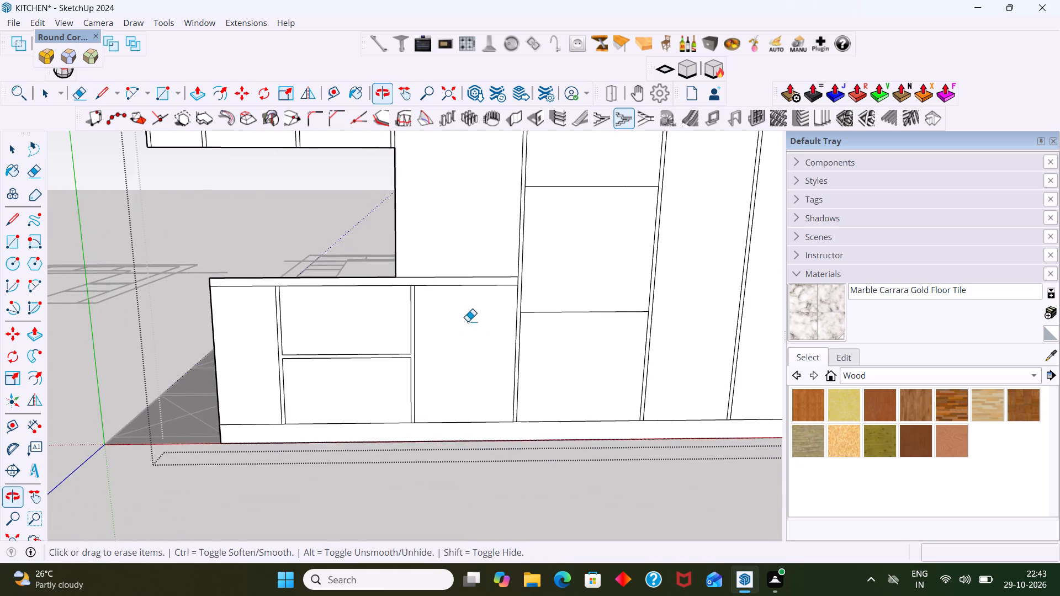
scroll(491, 324, "up", 6)
scroll(492, 324, "down", 7)
middle_click_drag(495, 323, 487, 321, "shift")
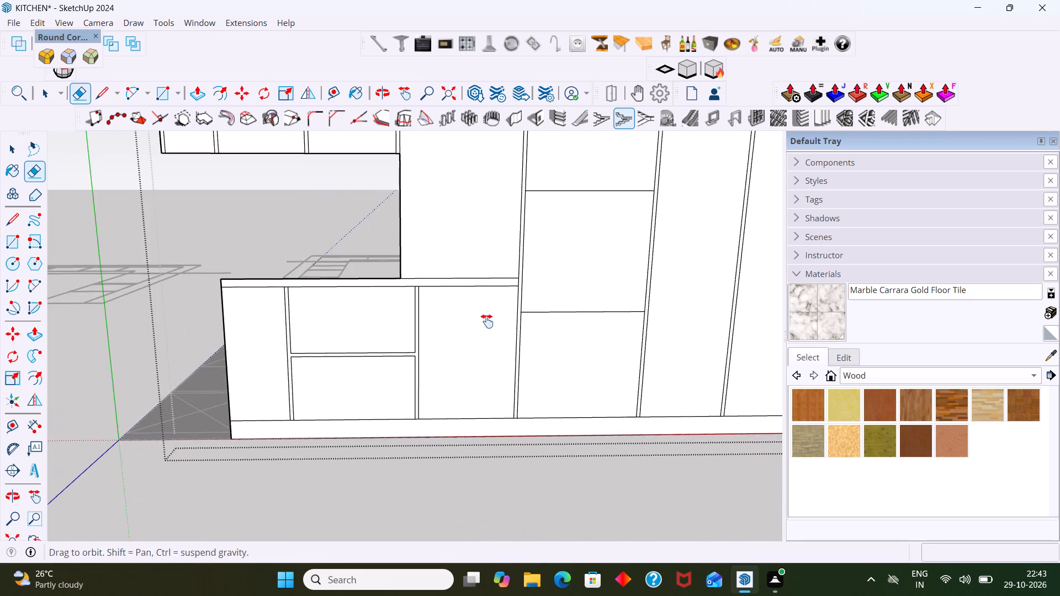
middle_click_drag(487, 321, 410, 308, "shift")
middle_click_drag(382, 308, 383, 357)
scroll(395, 372, "up", 2)
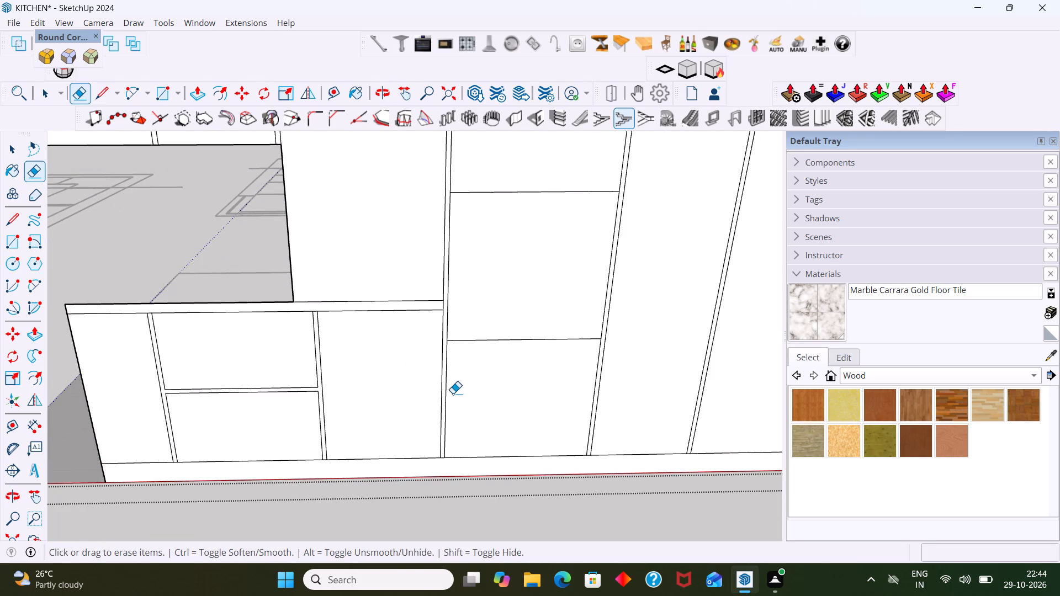
key("space")
scroll(484, 385, "down", 7)
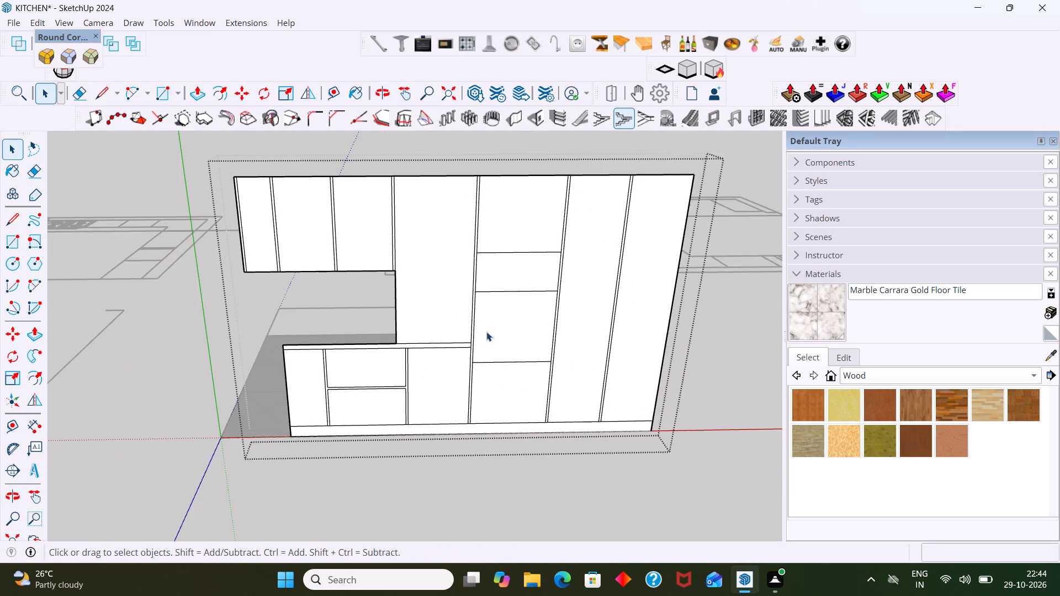
scroll(514, 278, "up", 5)
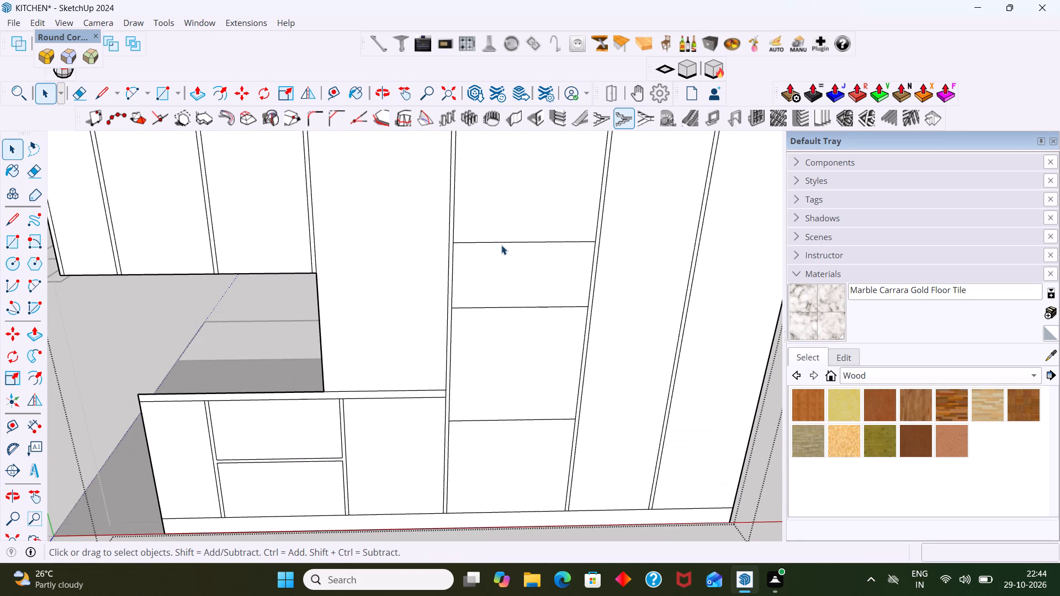
Copy the tall unit's upper horizontal line 9 mm upward, and copy that new line 18 mm downward.
left_click(501, 245)
left_click(501, 243)
key("m")
left_click(305, 59)
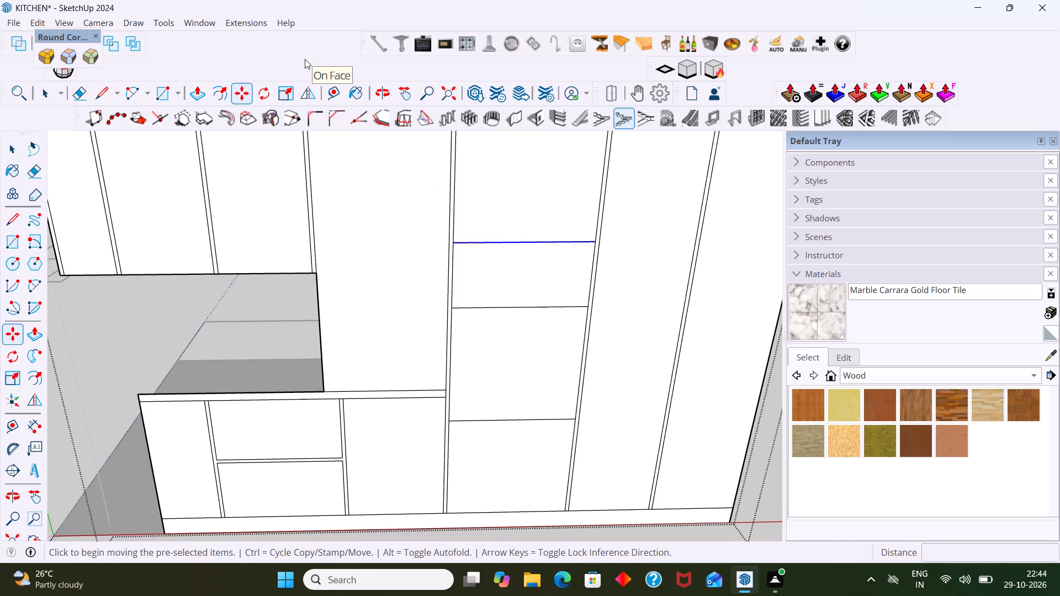
left_click(500, 244)
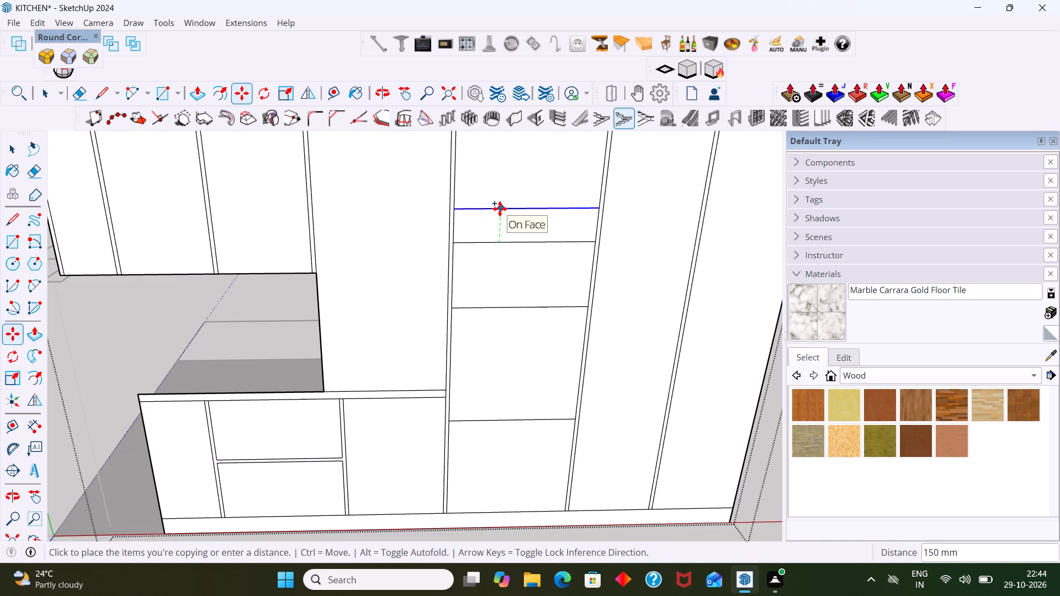
key("9")
key("Return")
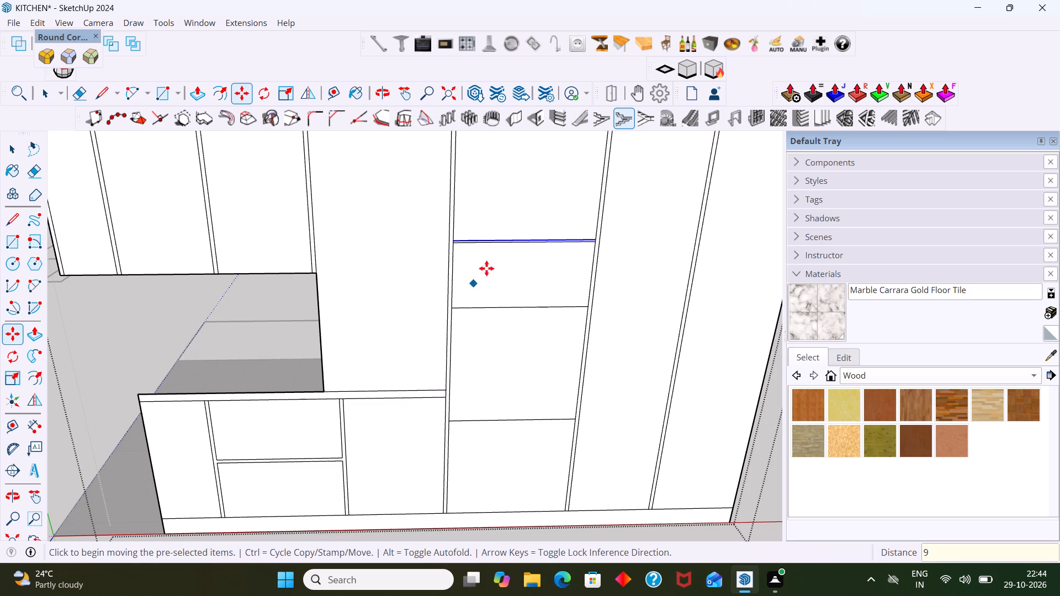
scroll(515, 248, "up", 8)
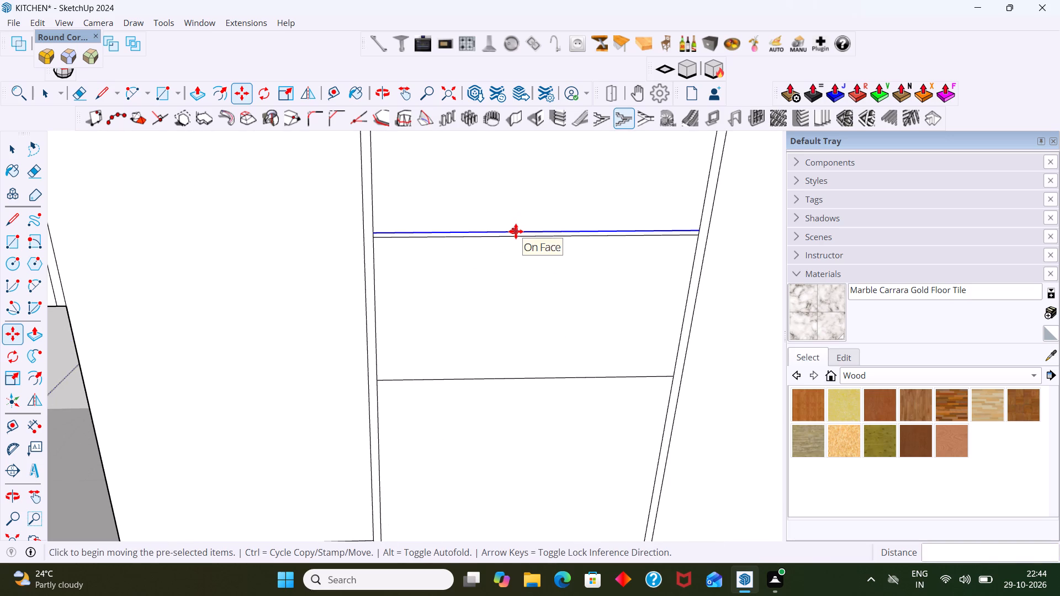
left_click(516, 231)
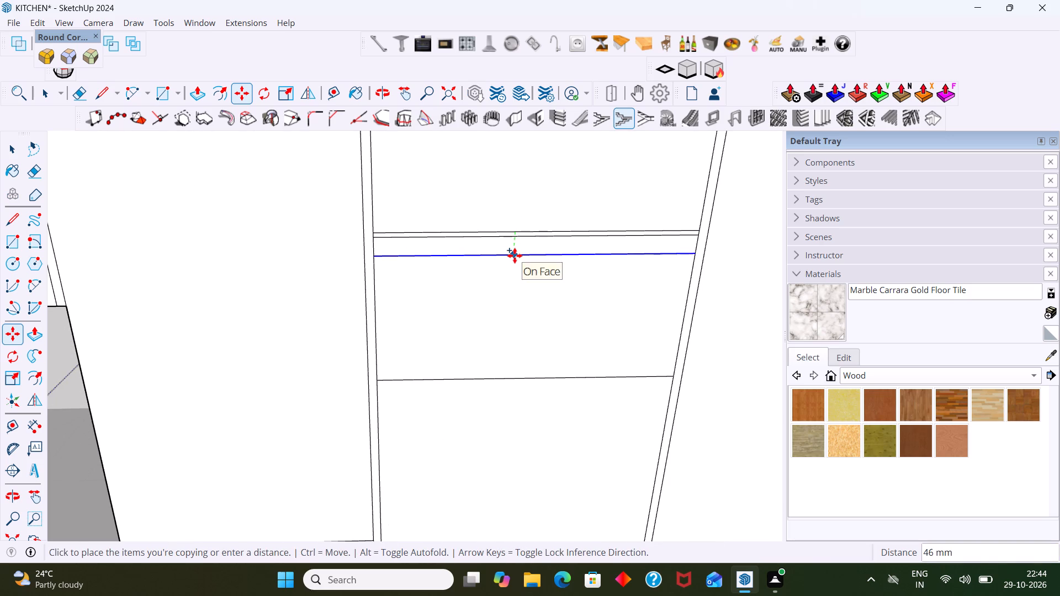
type("18")
key("Return")
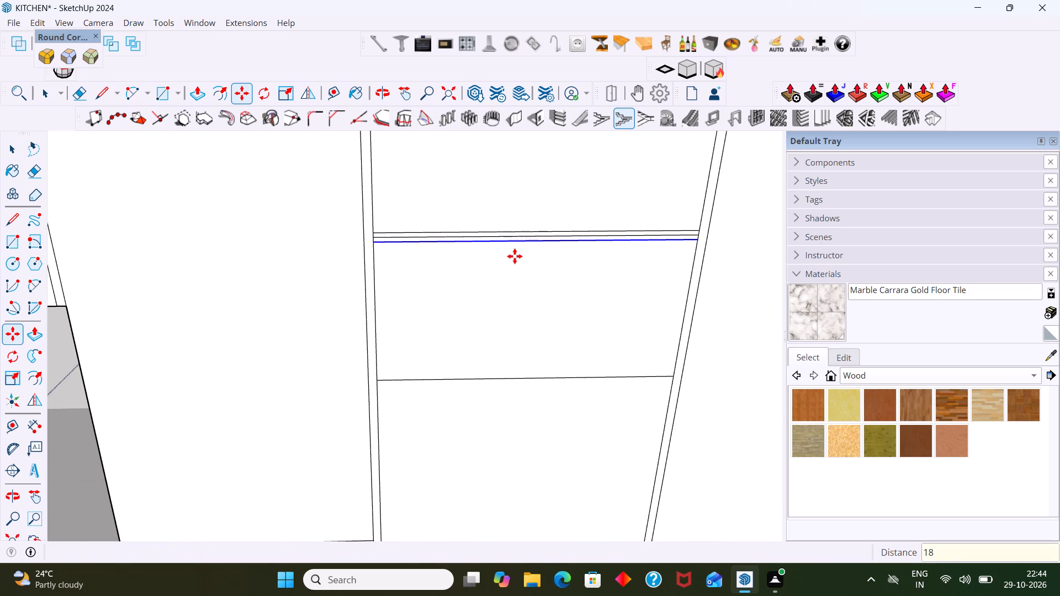
Delete the original centre line inside the tall unit's new upper horizontal strip.
key("space")
left_click(513, 236)
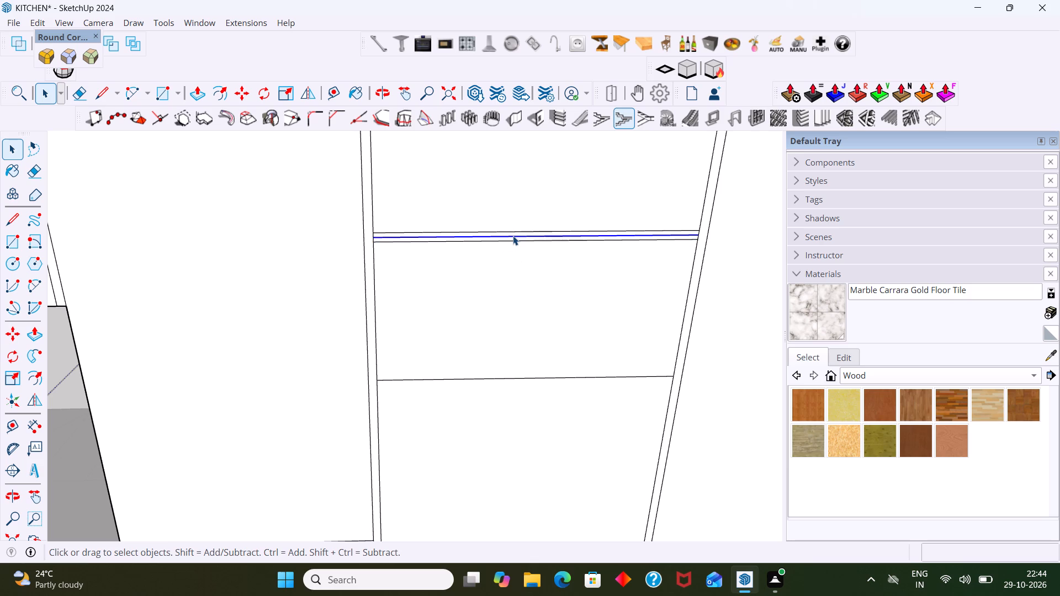
key("Delete")
Copy the tall unit's middle horizontal line 9 mm upward.
scroll(513, 236, "down", 4)
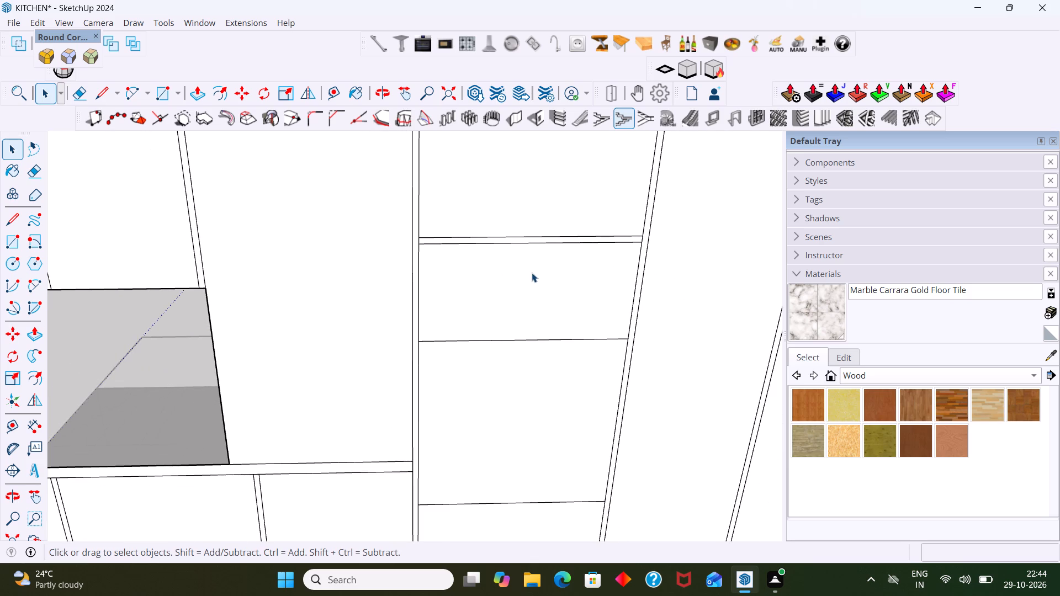
scroll(532, 277, "down", 9)
middle_click_drag(528, 307, 519, 308)
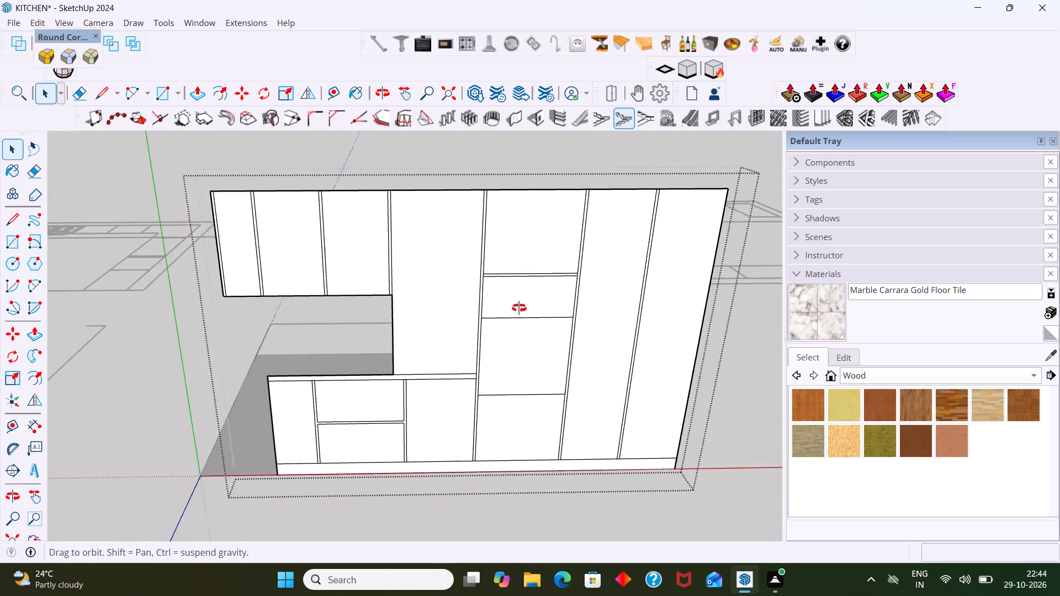
middle_click_drag(519, 308, 485, 308)
scroll(486, 349, "up", 7)
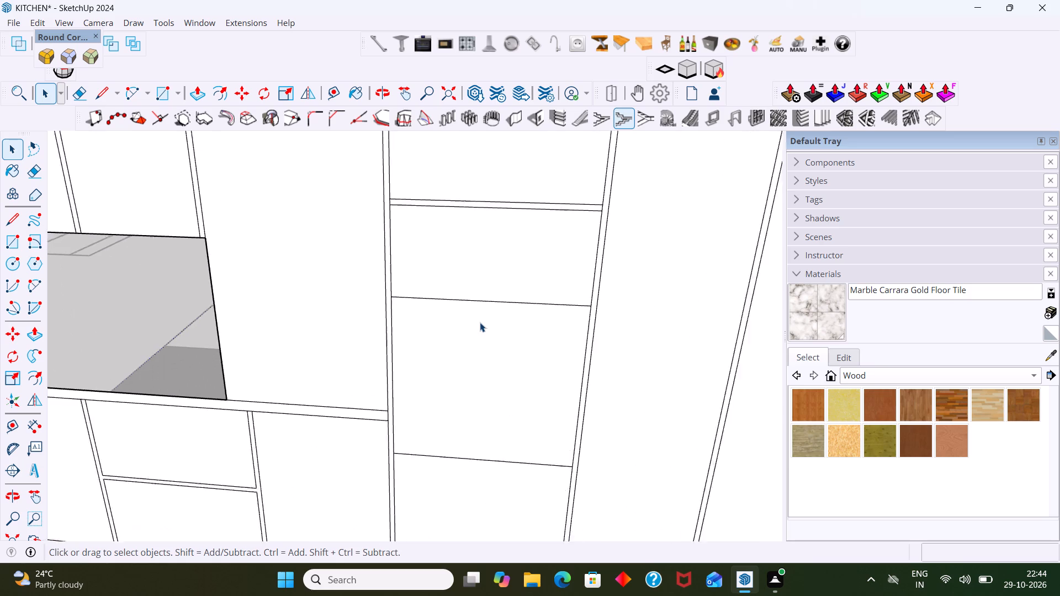
scroll(480, 322, "up", 2)
left_click(473, 296)
key("m")
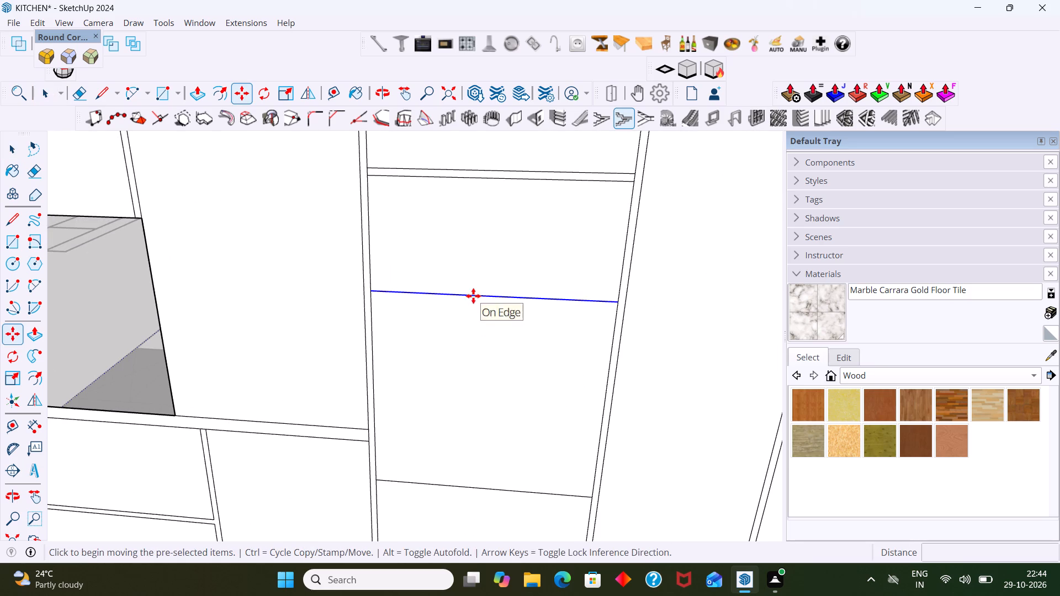
left_click(473, 296)
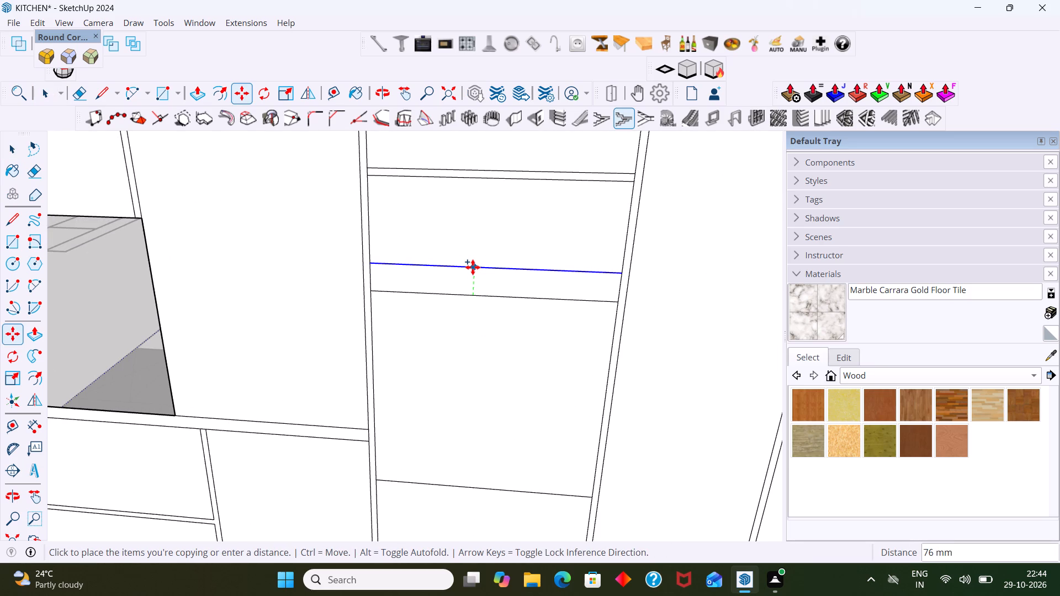
key("9")
key("Return")
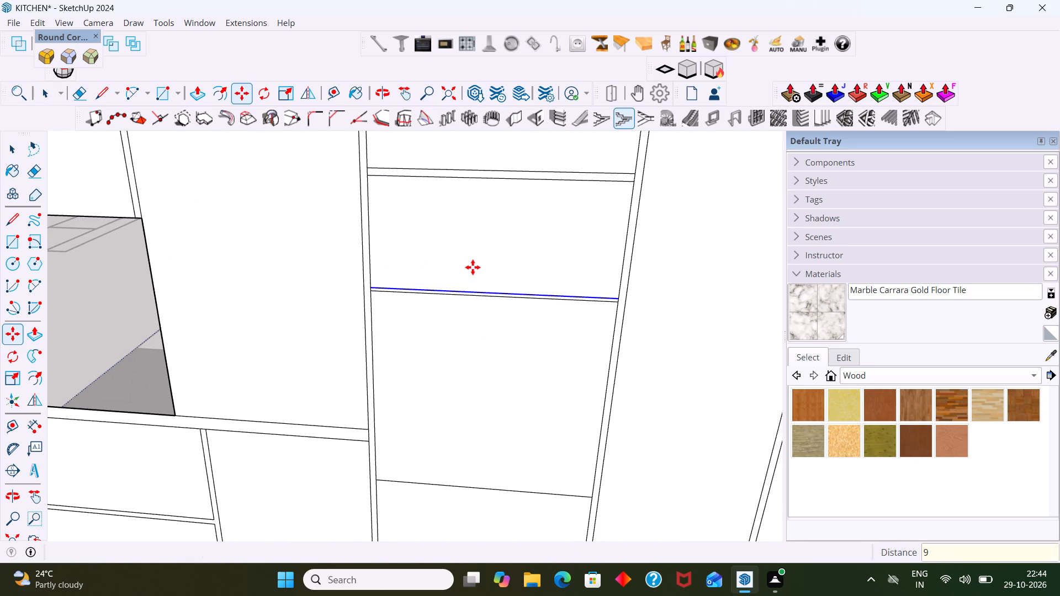
Copy the new middle line 18 mm downward and delete the original centre line between the two copies.
scroll(483, 275, "up", 6)
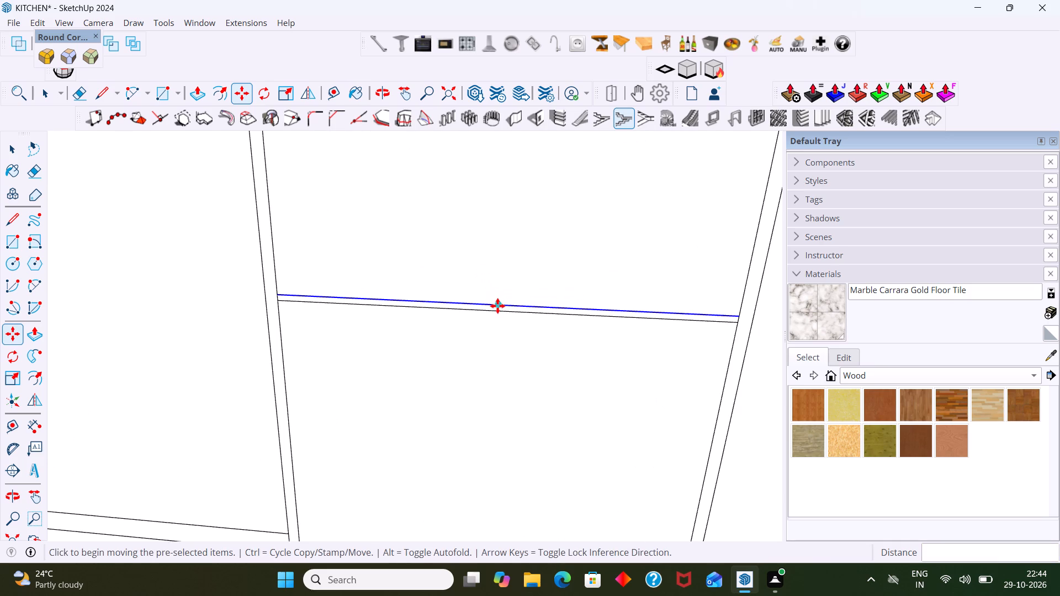
left_click(497, 306)
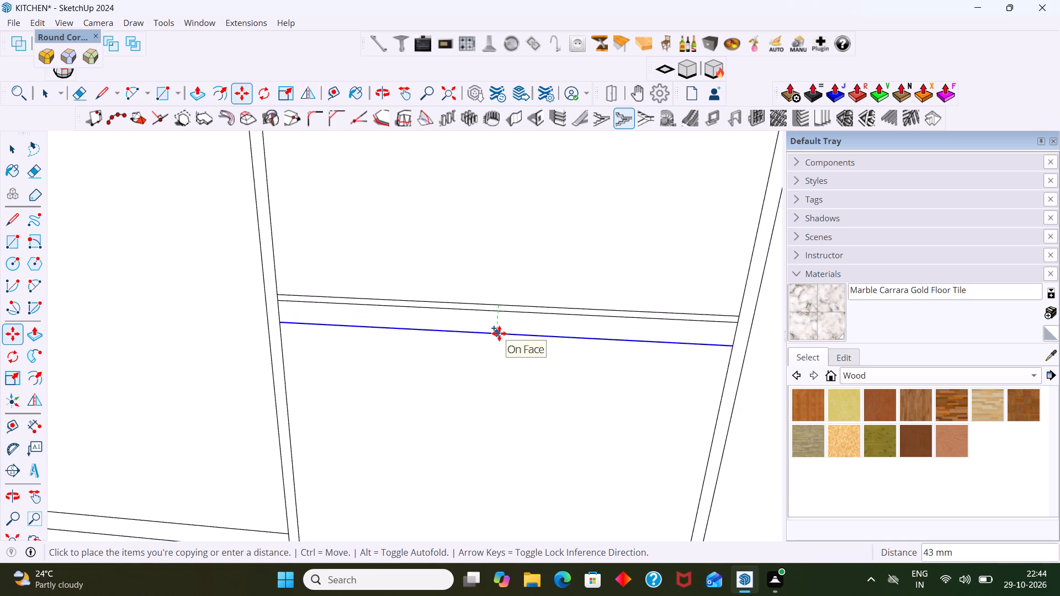
key("1")
key("8")
key("Return")
key("space")
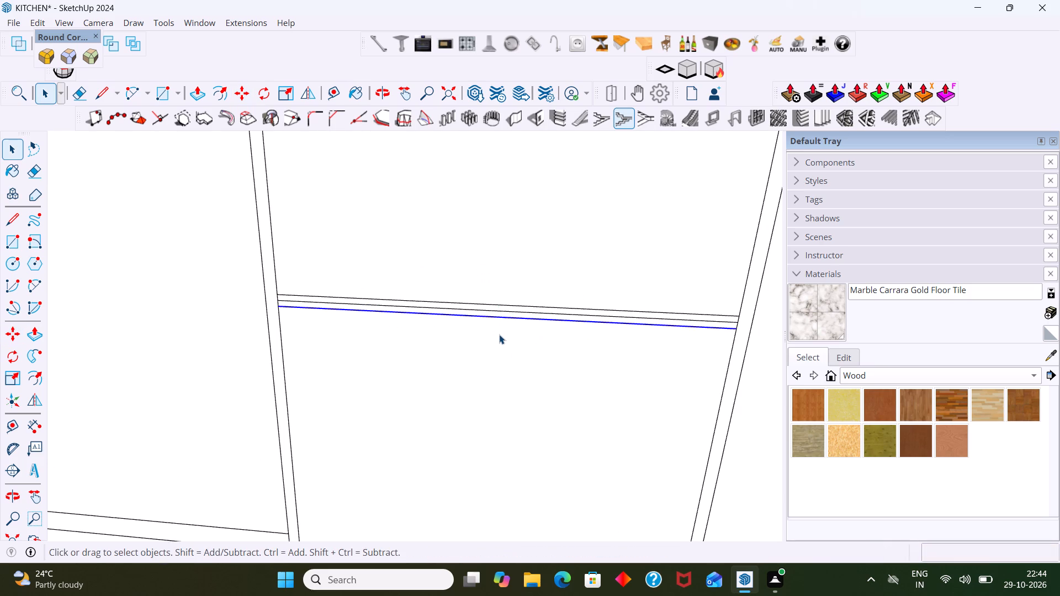
left_click(446, 308)
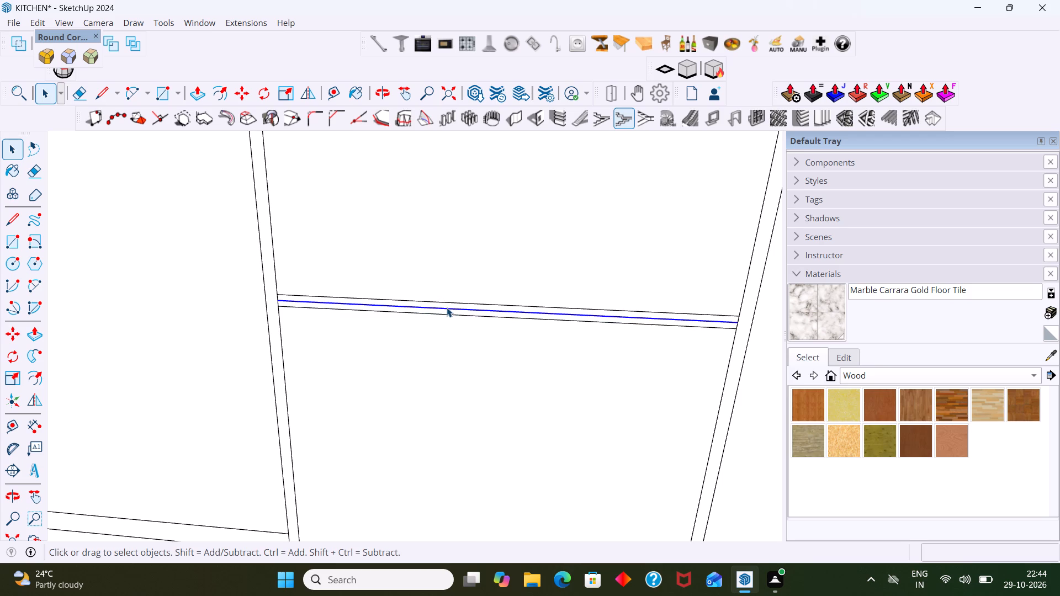
key("Delete")
Copy the tall unit's lowest horizontal divider line 9 mm upward.
scroll(447, 311, "down", 8)
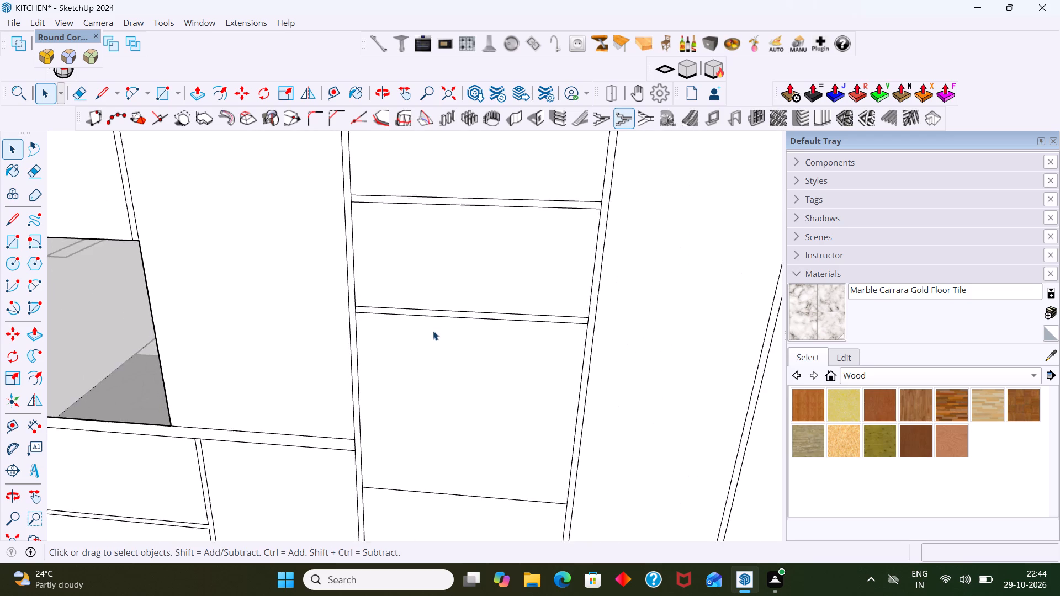
scroll(433, 331, "down", 10)
middle_click_drag(447, 437, 449, 400)
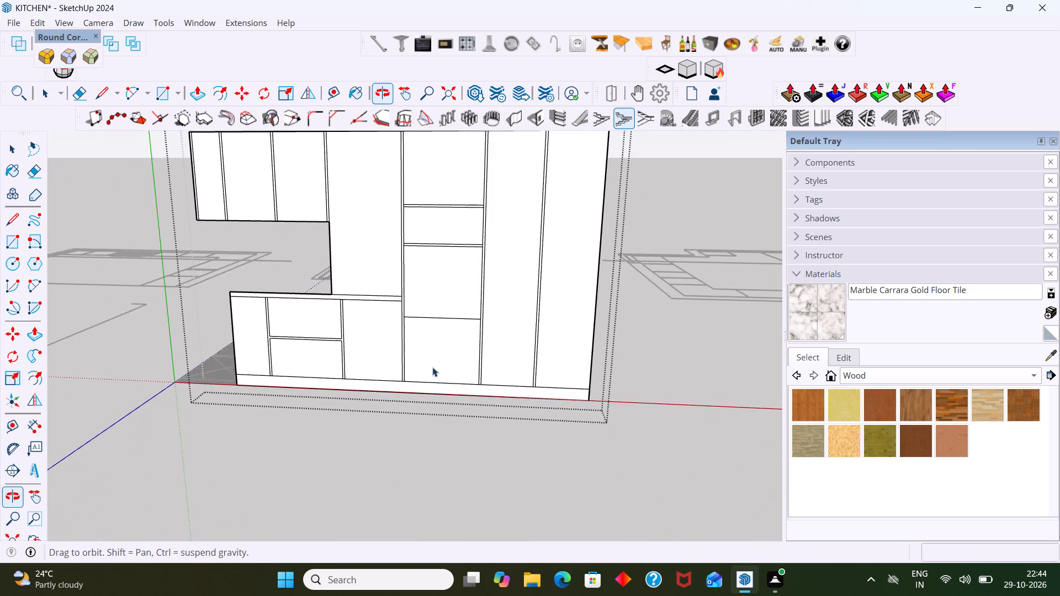
scroll(416, 331, "up", 14)
left_click(431, 285)
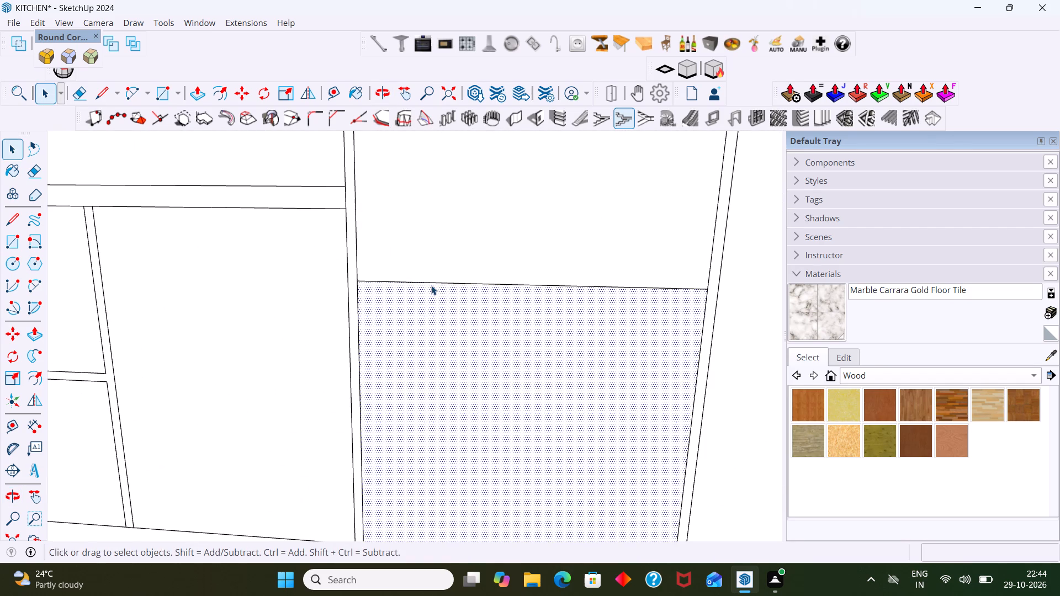
left_click(434, 282)
key("m")
left_click(436, 282)
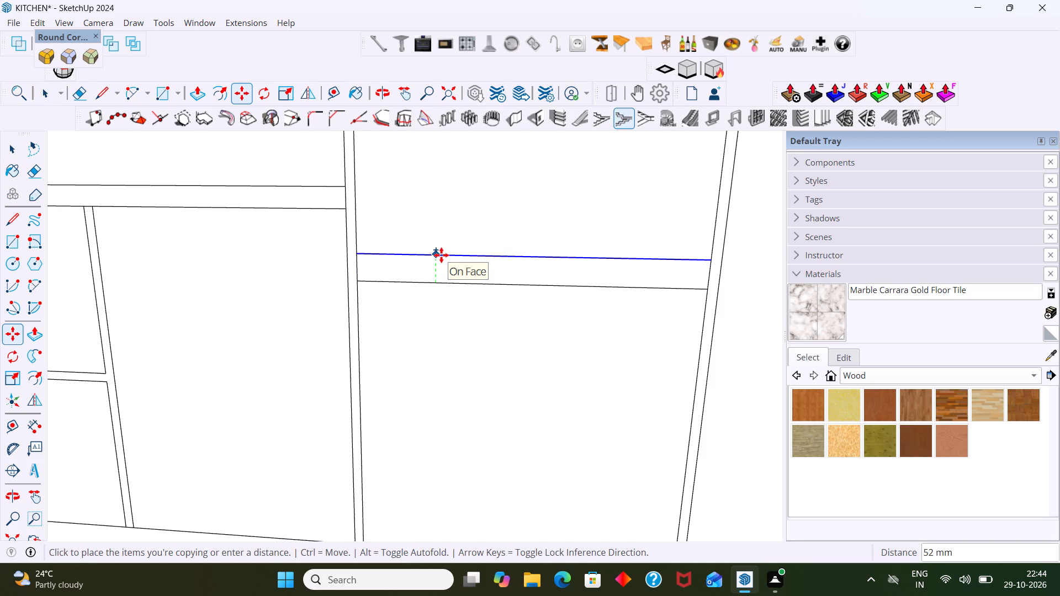
key("9")
key("Return")
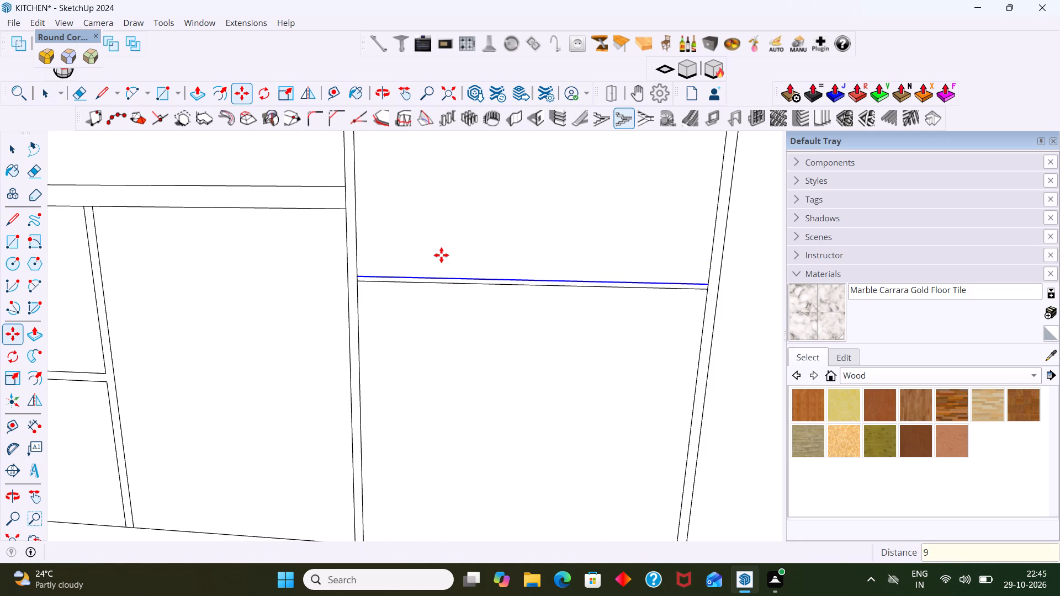
Copy the new lowest line 18 mm downward and delete the original centre line between the two copies.
scroll(474, 259, "up", 2)
left_click(483, 281)
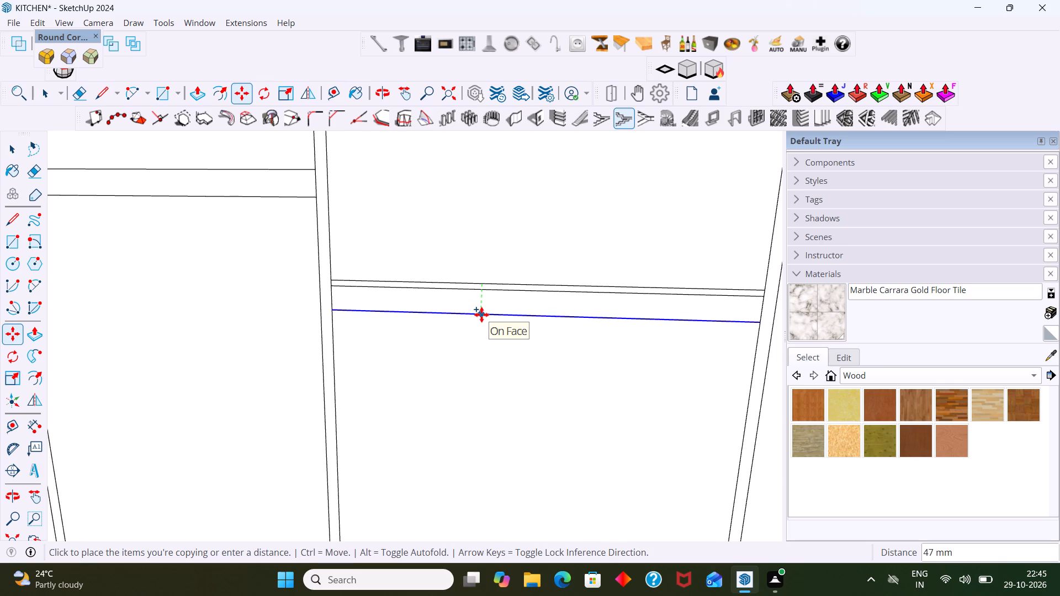
type("18")
key("Return")
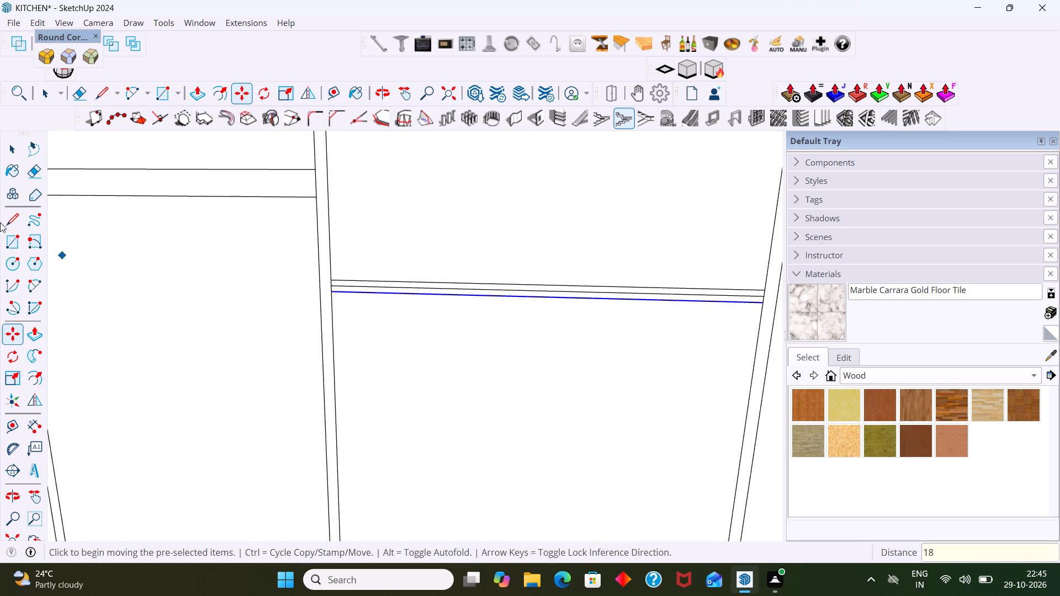
key("space")
left_click(367, 287)
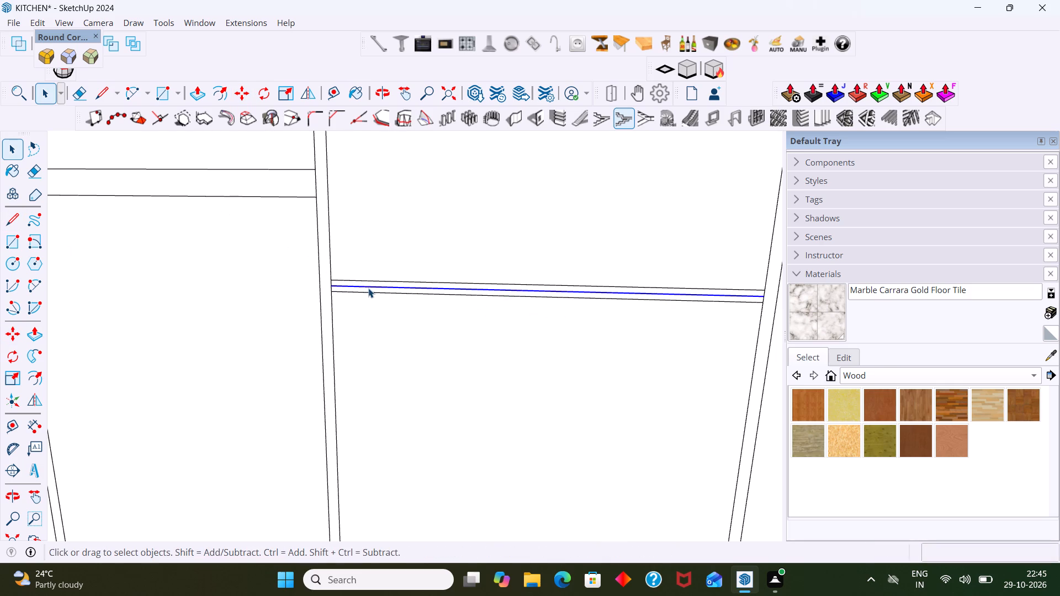
key("Delete")
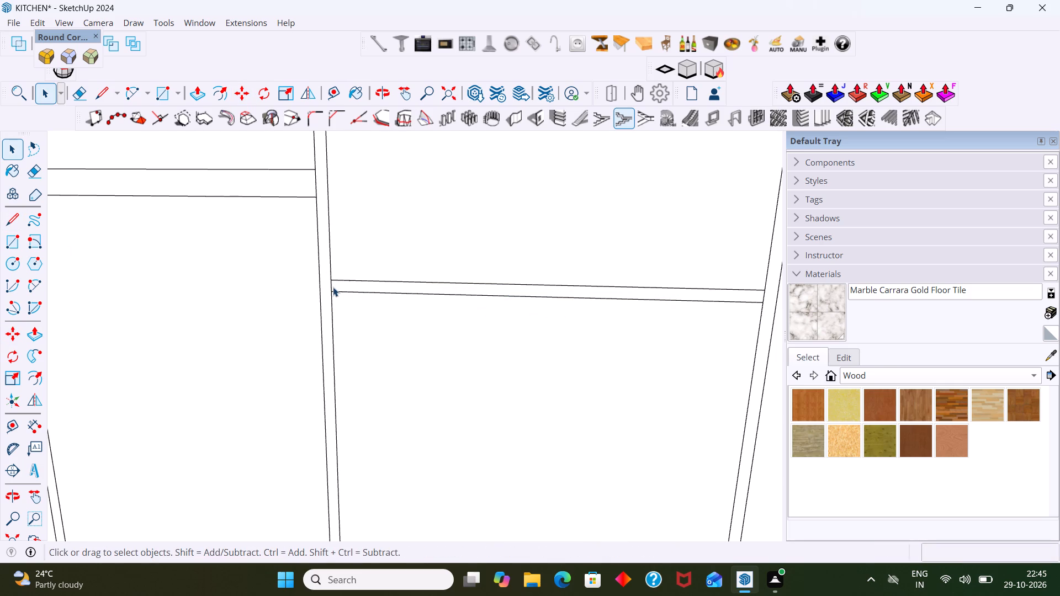
Erase the short vertical segments closing both ends of the tall unit's lowest horizontal strip.
key("e")
left_click(333, 287)
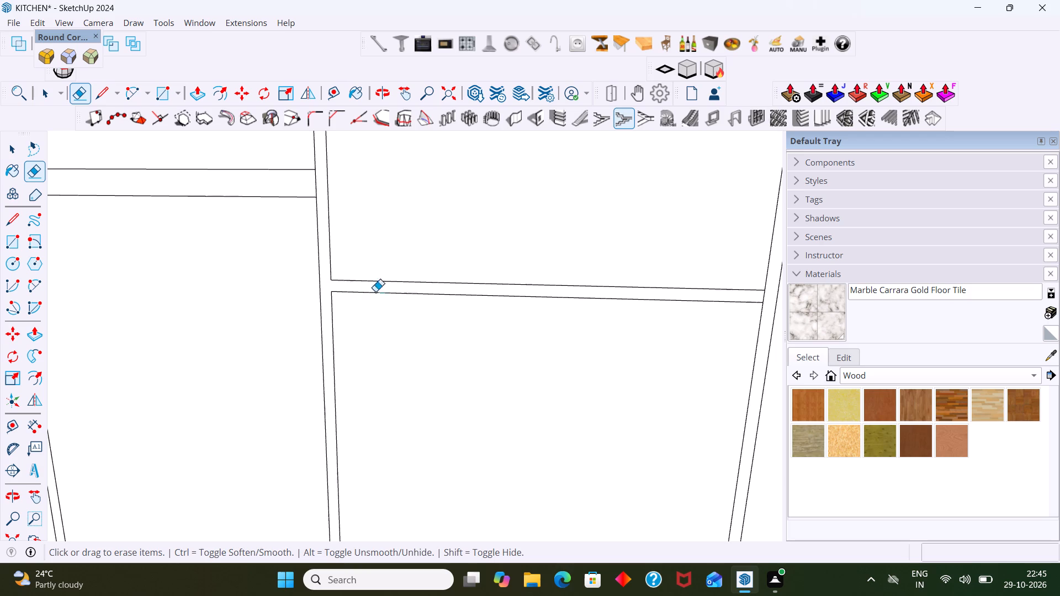
left_click(764, 299)
Erase the short vertical segments closing both ends of the tall unit's upper horizontal strip.
scroll(760, 300, "down", 3)
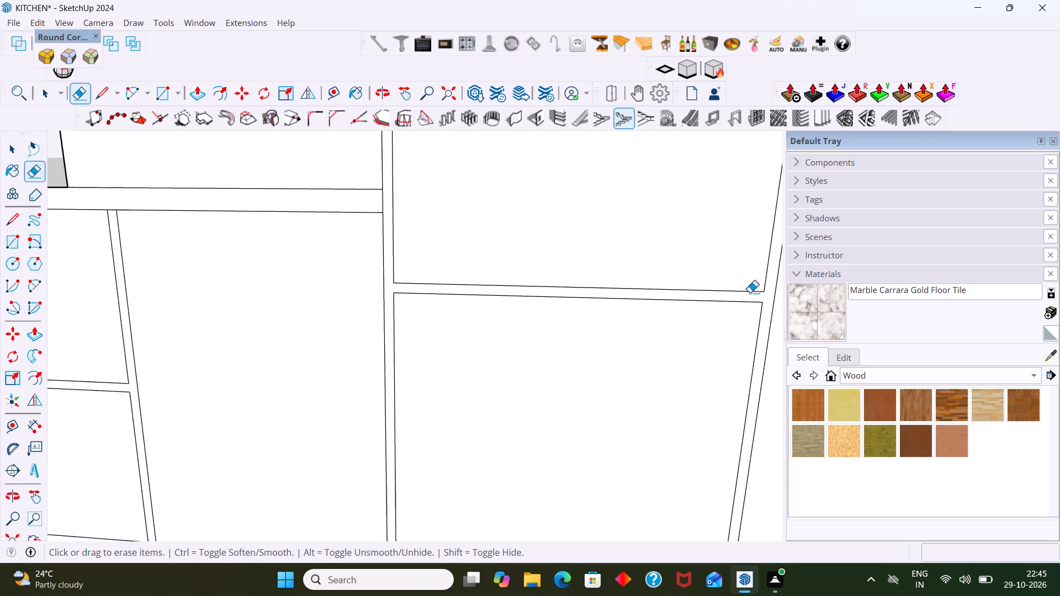
scroll(750, 292, "down", 3)
middle_click_drag(707, 267, 674, 350, "shift")
scroll(649, 326, "down", 3)
scroll(525, 329, "up", 4)
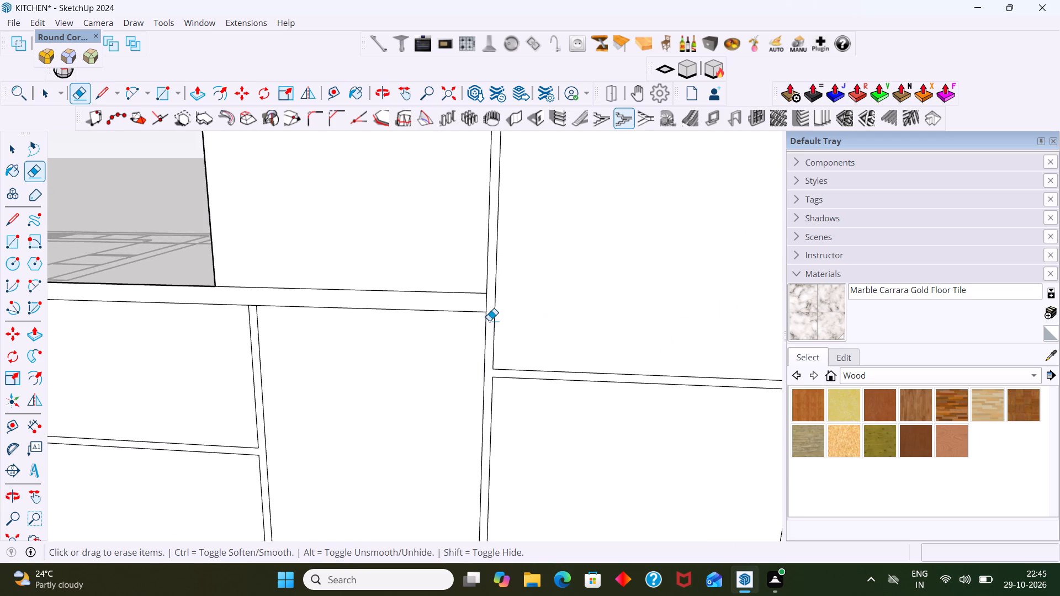
scroll(491, 318, "down", 7)
middle_click_drag(583, 328, 534, 417)
scroll(484, 256, "up", 4)
middle_click_drag(516, 211, 491, 331)
scroll(491, 277, "up", 3)
left_click(494, 266)
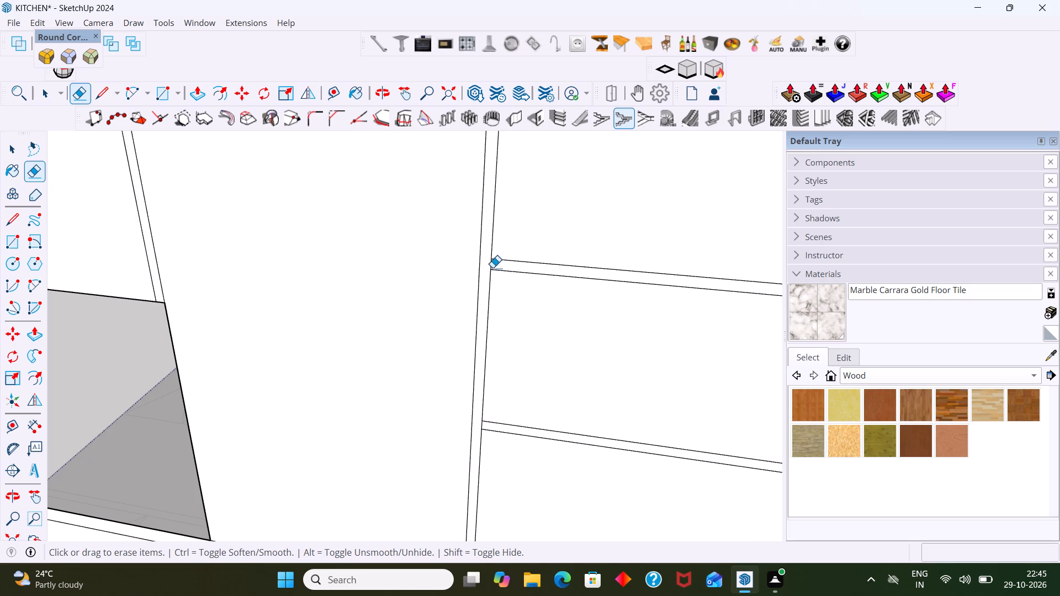
left_click(492, 267)
scroll(488, 276, "down", 8)
scroll(670, 299, "up", 6)
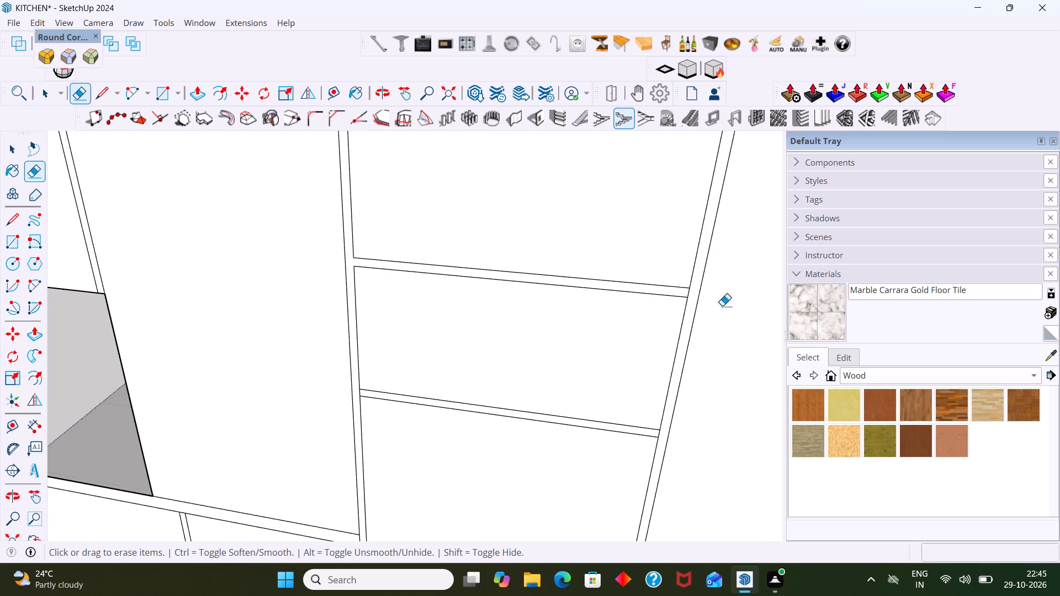
scroll(722, 306, "up", 5)
left_click(691, 289)
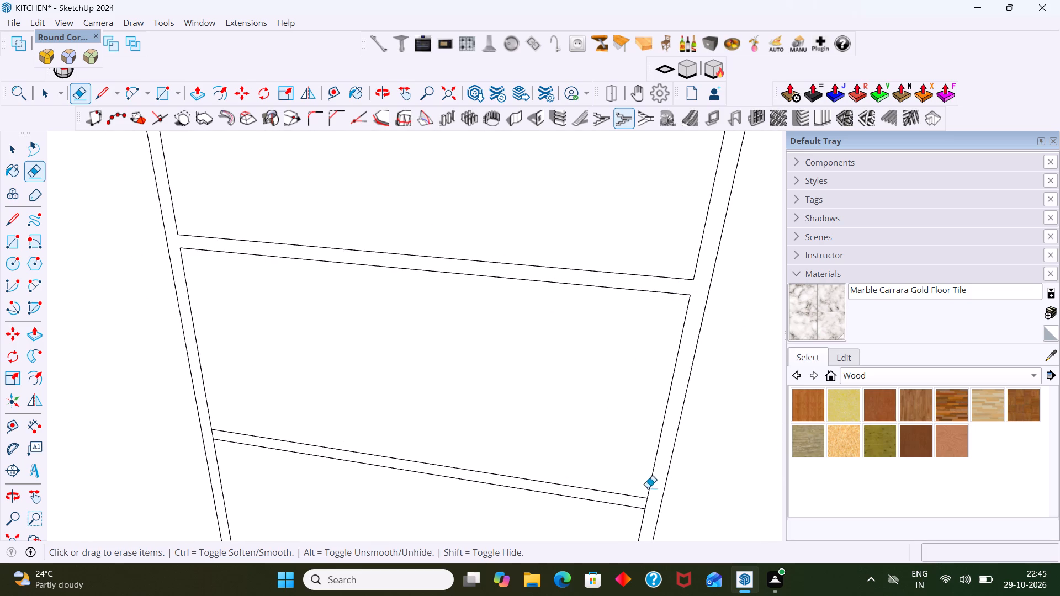
Erase the short vertical segments closing both ends of the tall unit's middle horizontal strip.
scroll(638, 512, "up", 6)
left_click(653, 501)
left_click(649, 501)
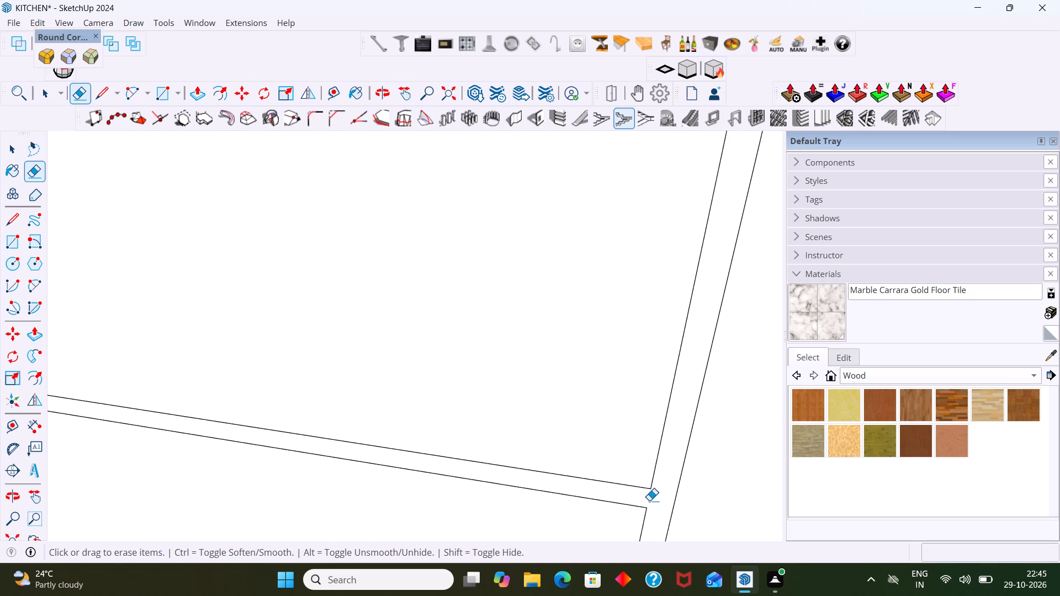
scroll(623, 491, "down", 8)
middle_click_drag(574, 433, 709, 384)
scroll(281, 499, "up", 3)
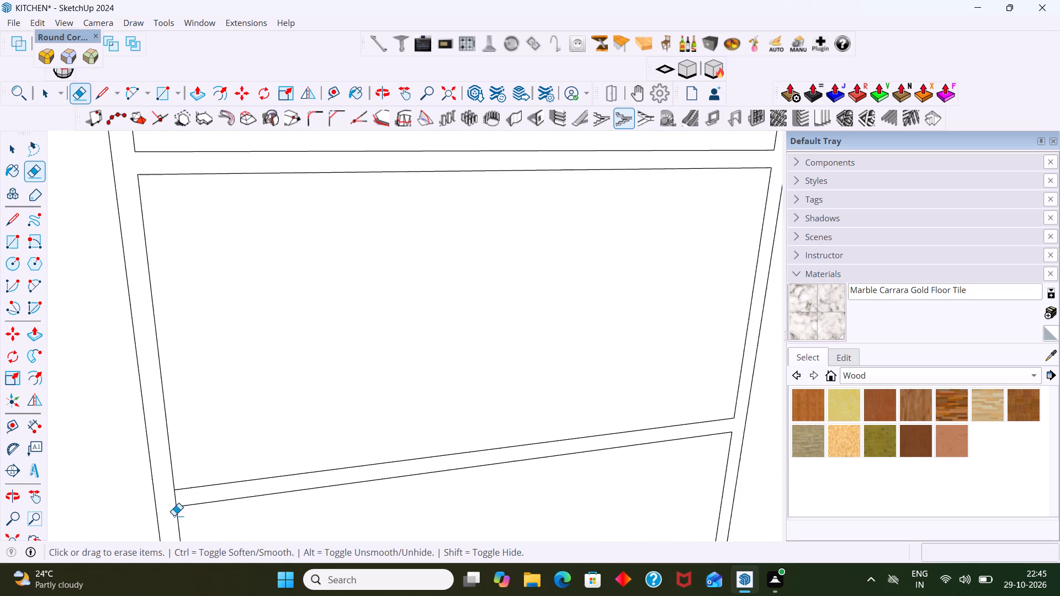
scroll(174, 515, "up", 3)
left_click(176, 489)
Examine the tall unit's strips and the whole cabinet elevation for remaining single divider lines.
scroll(209, 502, "down", 7)
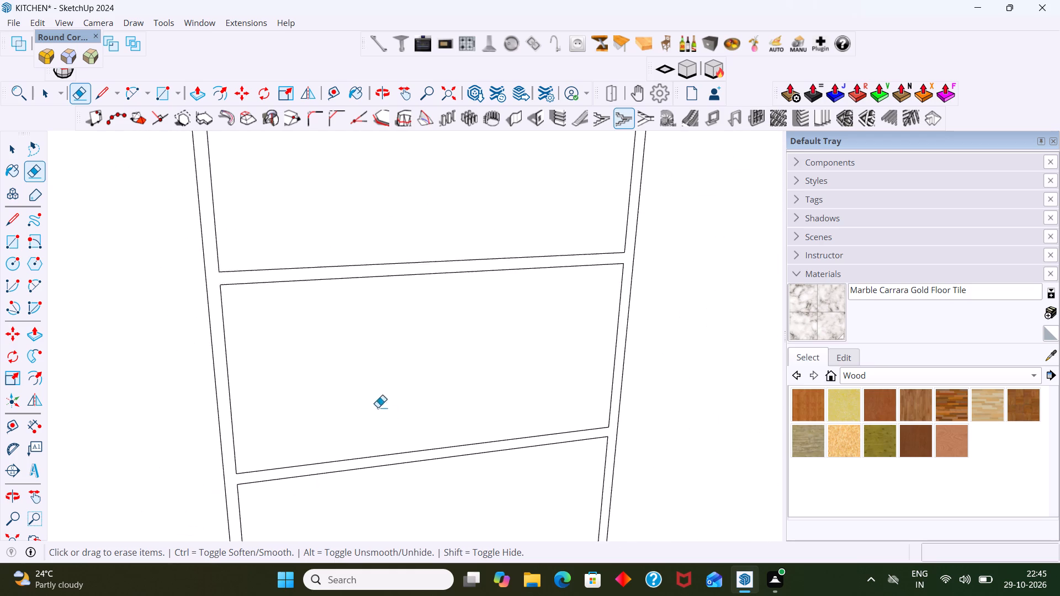
scroll(378, 407, "down", 7)
middle_click_drag(473, 412, 412, 345)
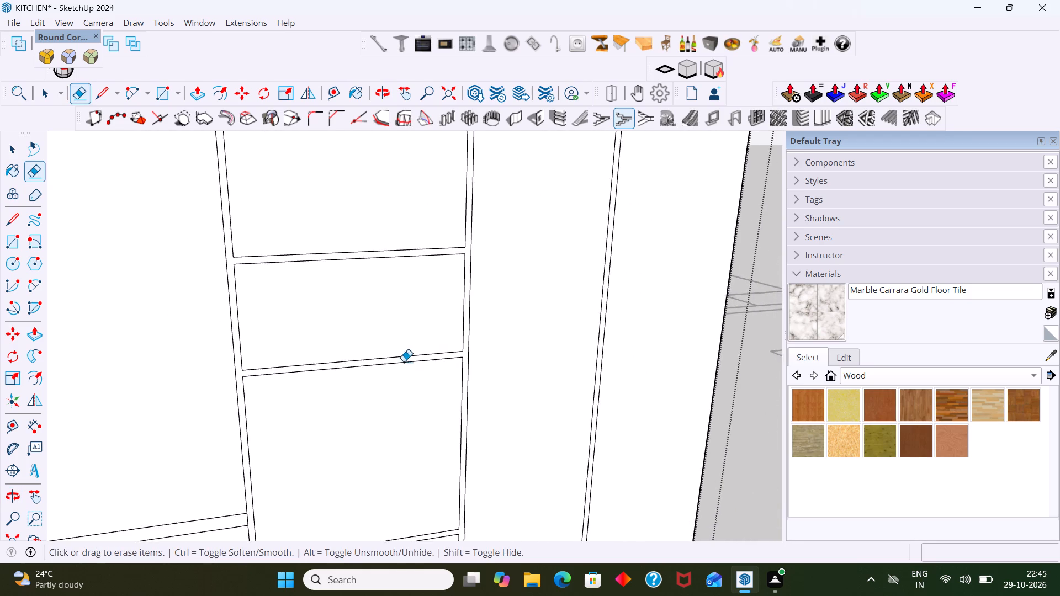
scroll(399, 365, "down", 6)
middle_click_drag(422, 400, 393, 322, "shift")
scroll(393, 379, "down", 2)
middle_click_drag(393, 448, 387, 390)
scroll(418, 397, "down", 2)
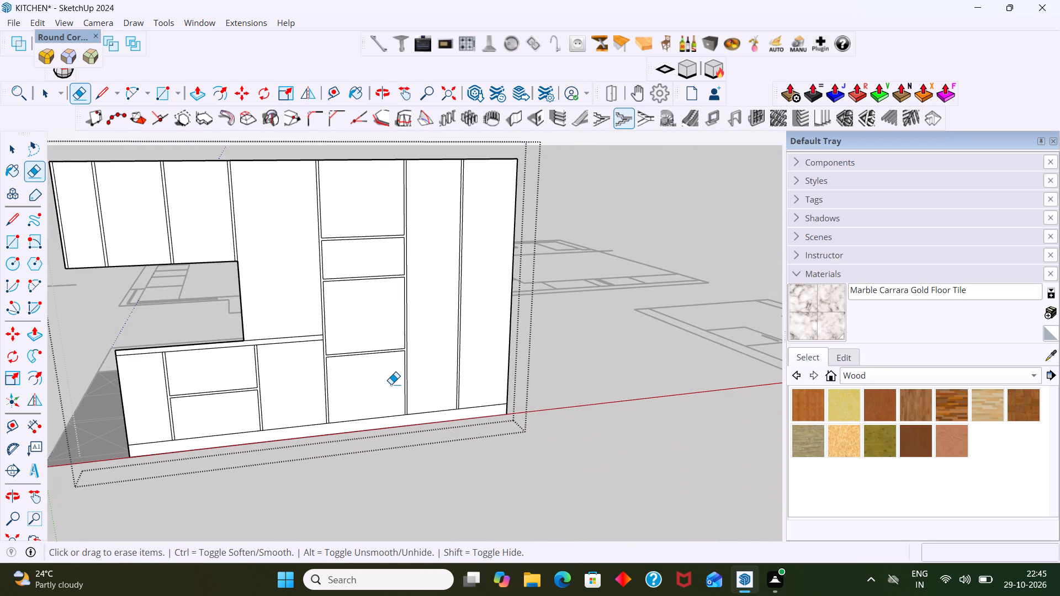
Copy the full plinth top line, including the short segments beneath the vertical divider strips, 36 mm upward.
key("space")
scroll(349, 399, "up", 4)
scroll(278, 426, "down", 4)
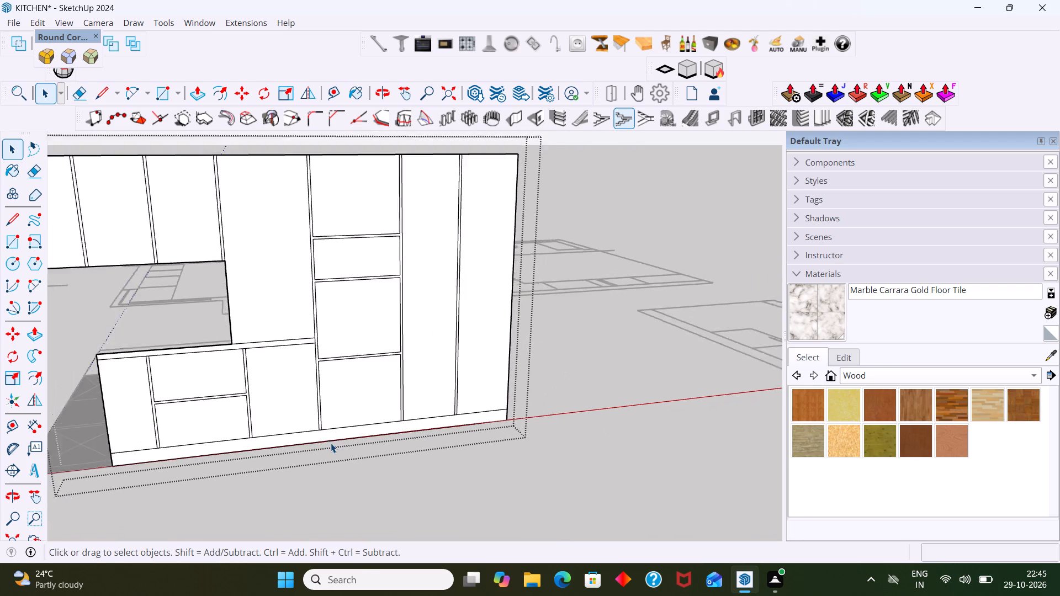
scroll(331, 443, "down", 3)
middle_click_drag(281, 436, 324, 392, "shift")
scroll(275, 412, "up", 4)
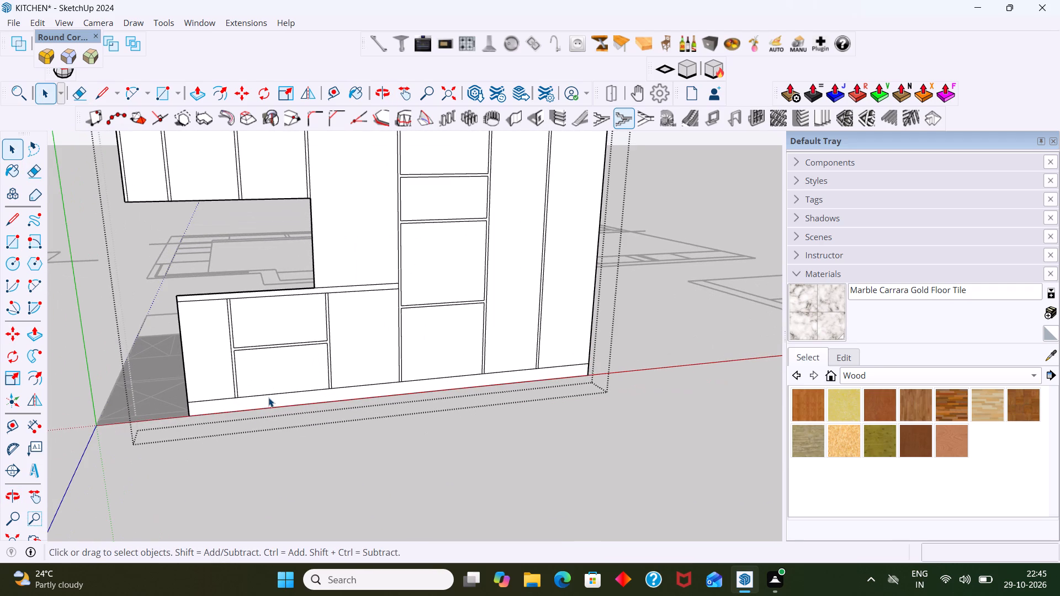
left_click(268, 395)
scroll(245, 396, "up", 5)
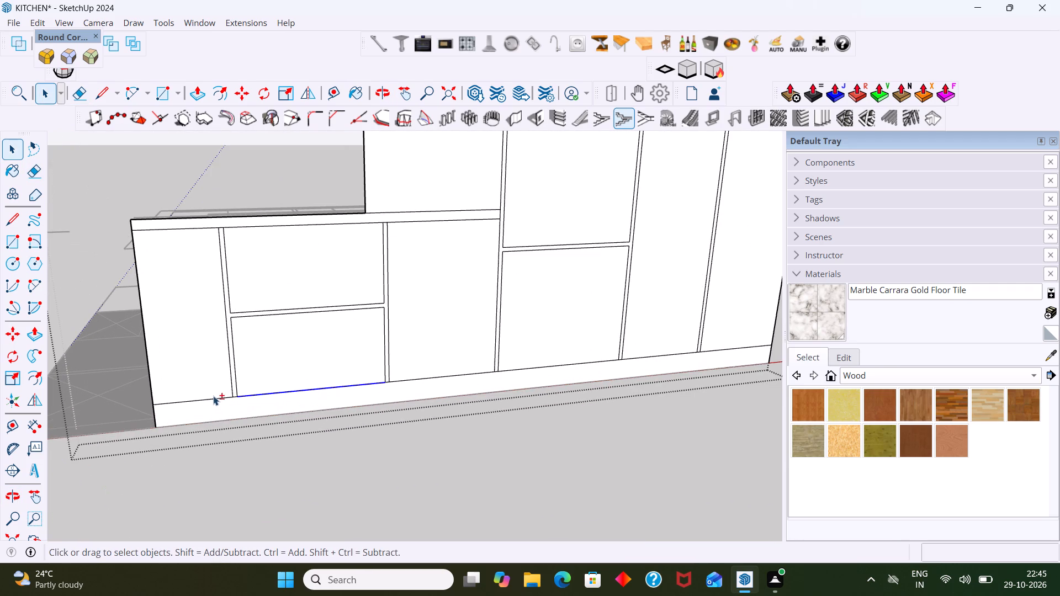
left_click(213, 396, "shift")
left_click(213, 387, "shift")
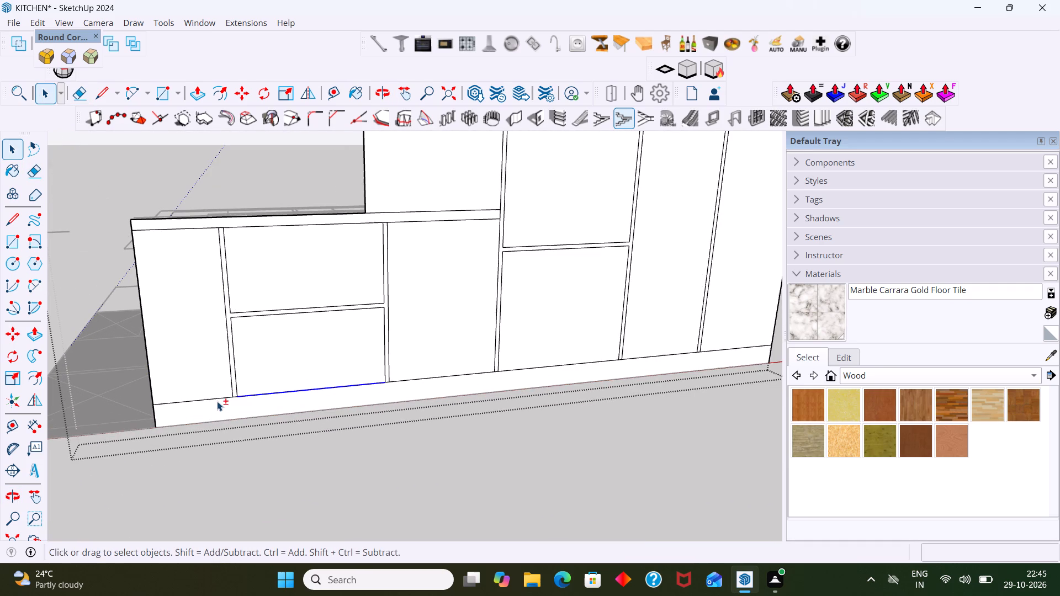
left_click(217, 399, "shift")
scroll(221, 397, "up", 8, "shift")
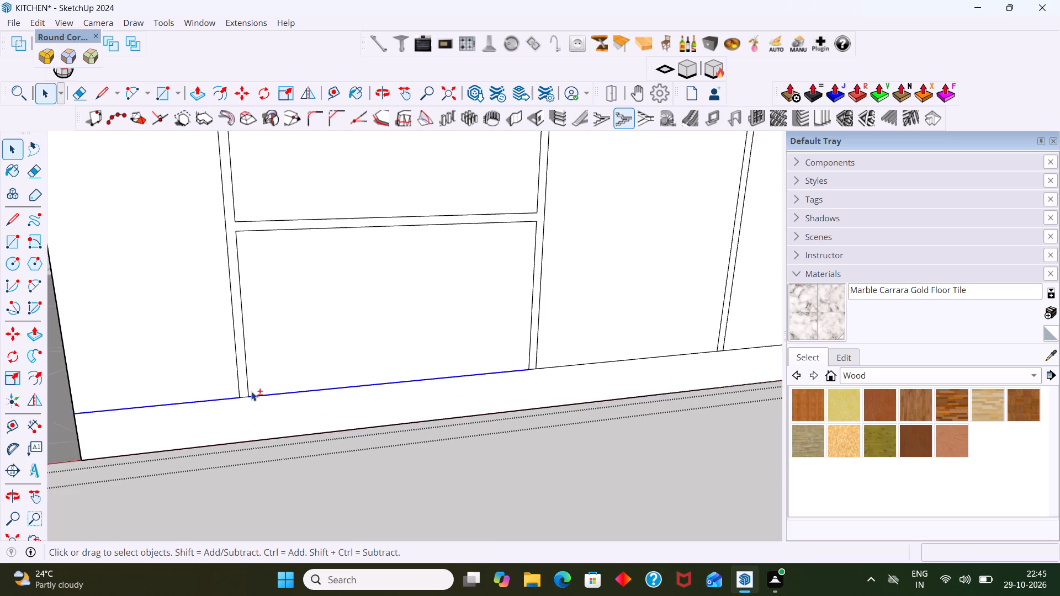
left_click(246, 394, "shift")
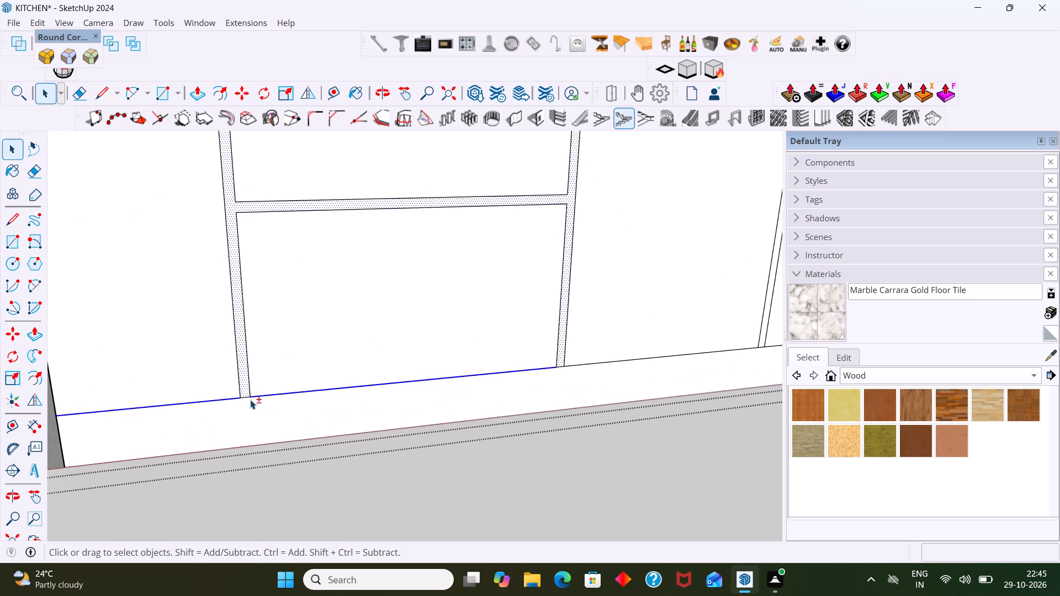
left_click(249, 385, "shift")
left_click(242, 388, "shift")
left_click(247, 380, "shift")
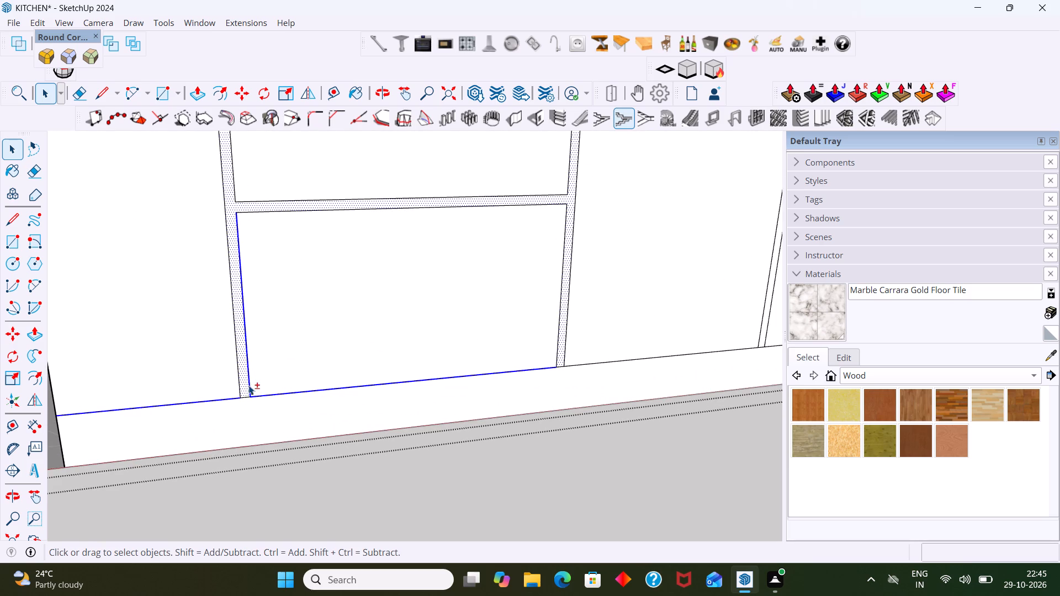
left_click(249, 386, "shift")
left_click(243, 384, "shift")
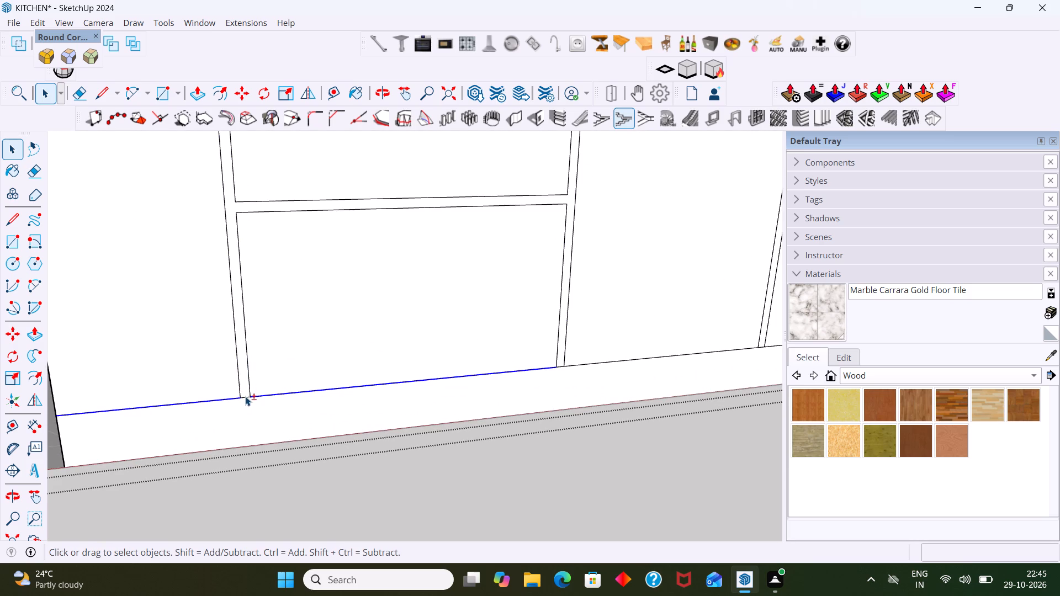
left_click(245, 396, "shift")
middle_click_drag(449, 395, 190, 386, "shift")
scroll(291, 366, "up", 3, "shift")
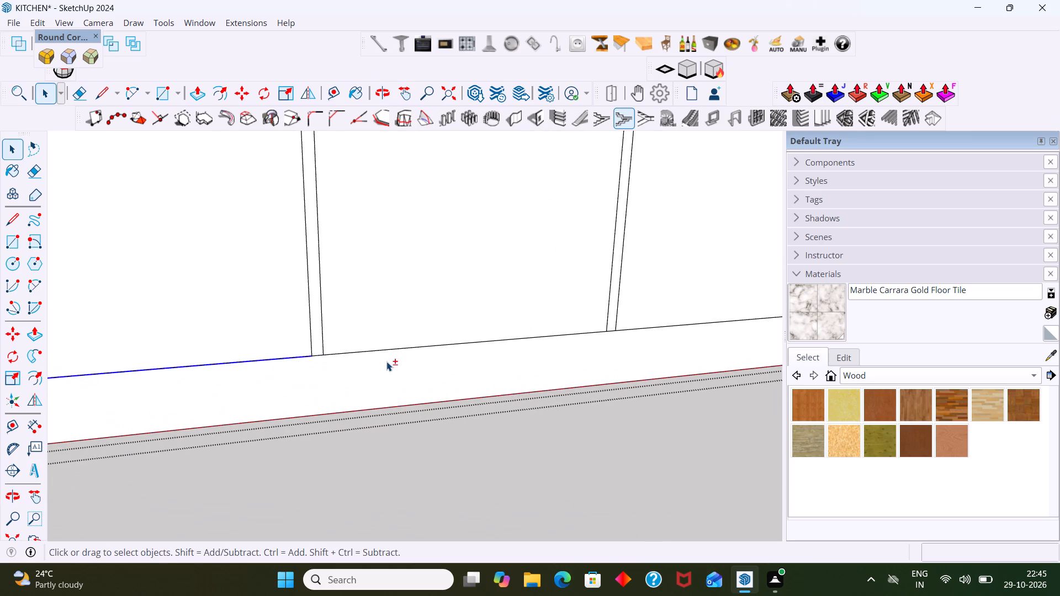
left_click(393, 349, "shift")
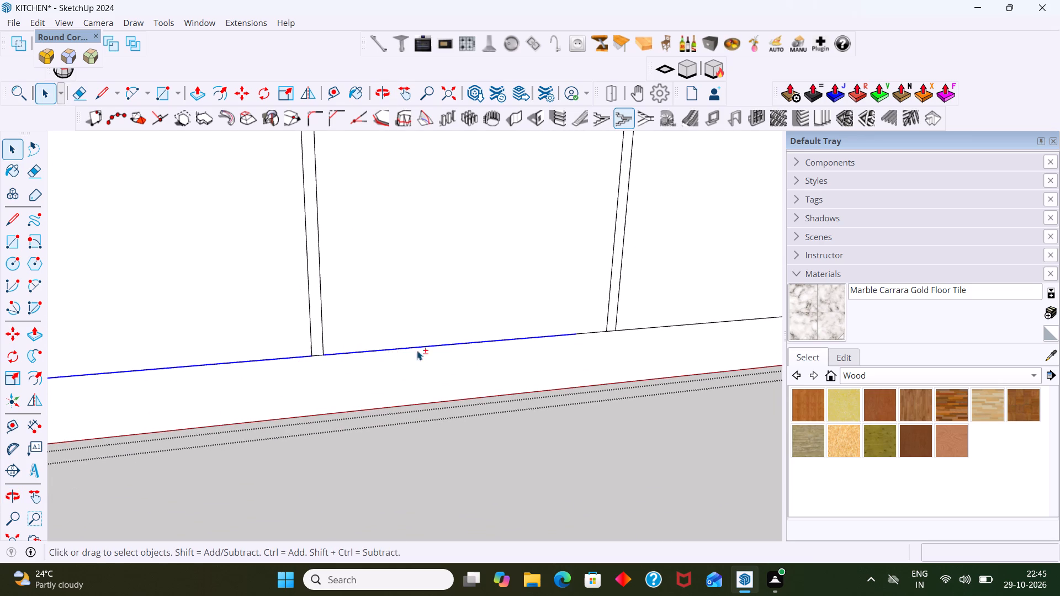
left_click(591, 329, "shift")
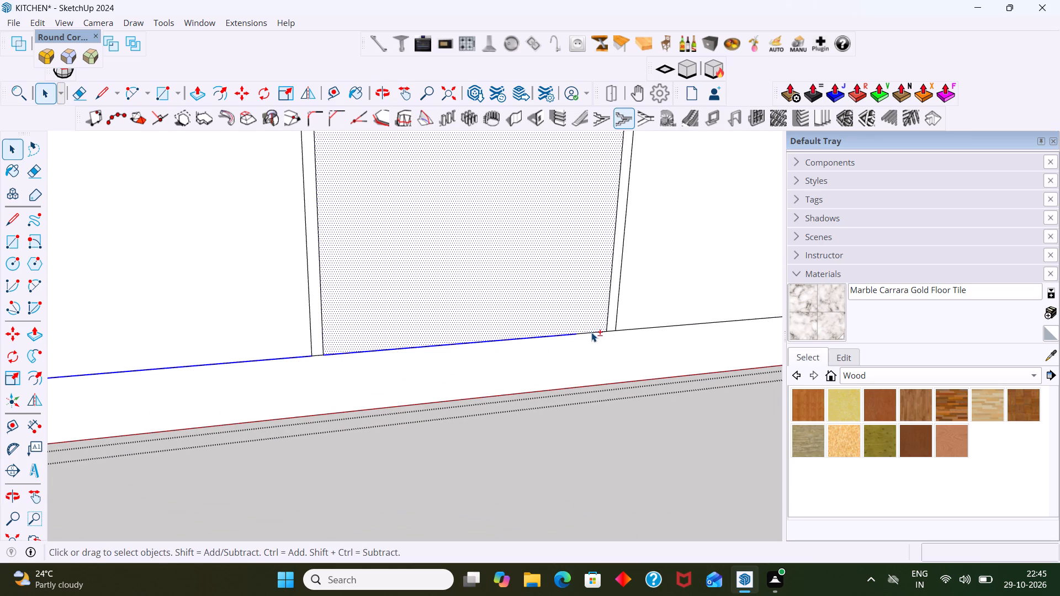
left_click(591, 332, "shift")
left_click(589, 323, "shift")
left_click(622, 331, "shift")
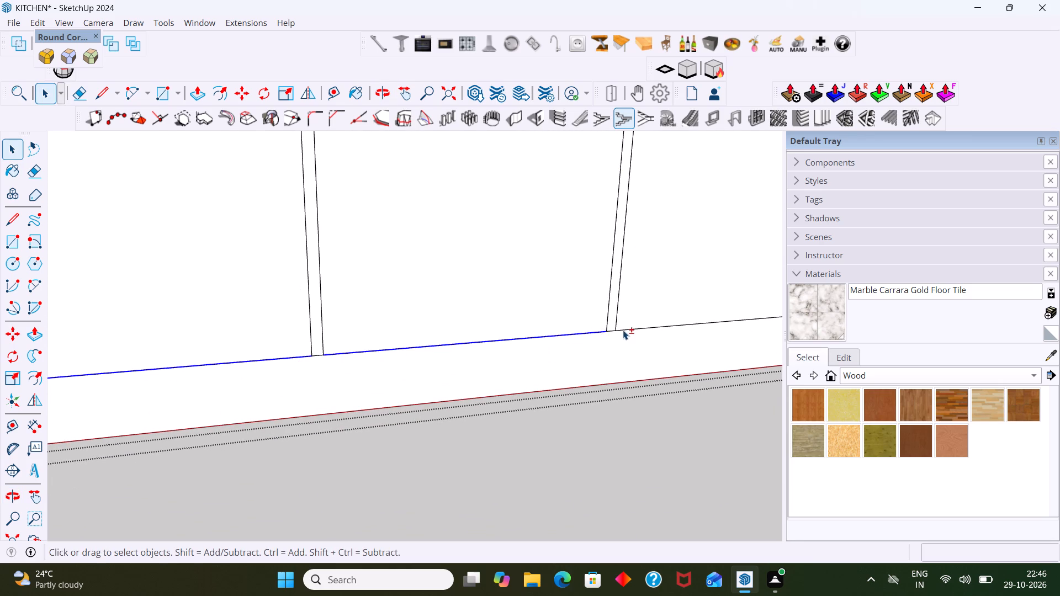
scroll(607, 331, "up", 6, "shift")
left_click(613, 329, "shift")
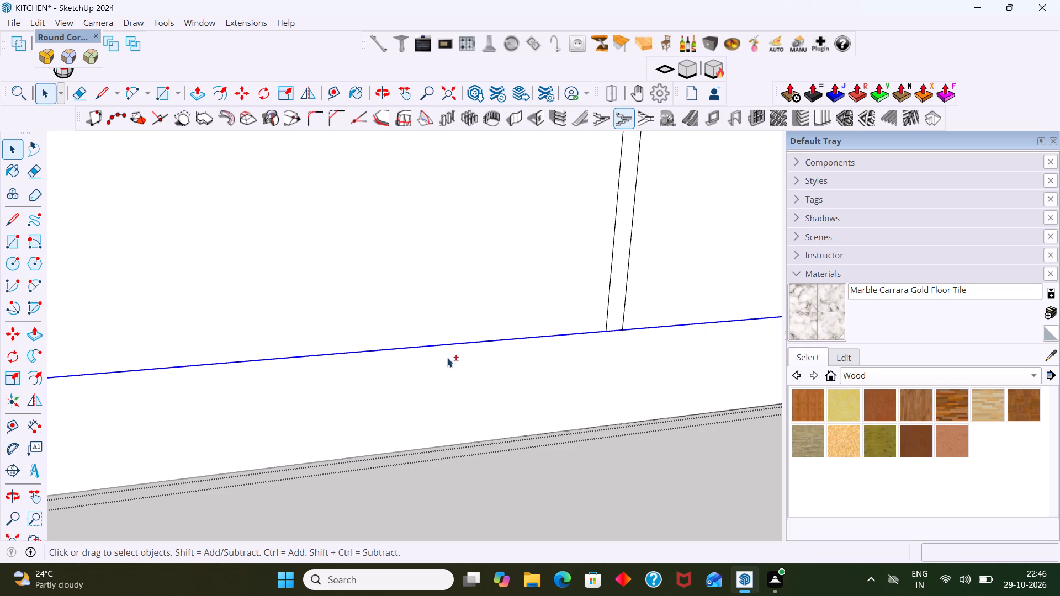
scroll(447, 358, "down", 5, "shift")
middle_click_drag(353, 372, 480, 346, "shift")
scroll(380, 347, "up", 5, "shift")
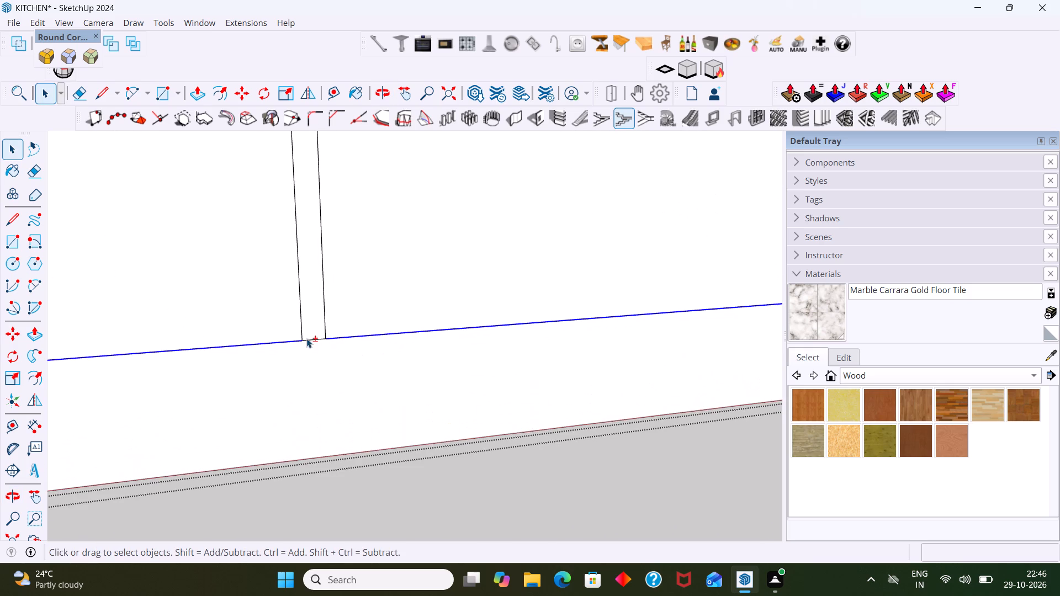
left_click(312, 339, "shift")
scroll(312, 343, "down", 8, "shift")
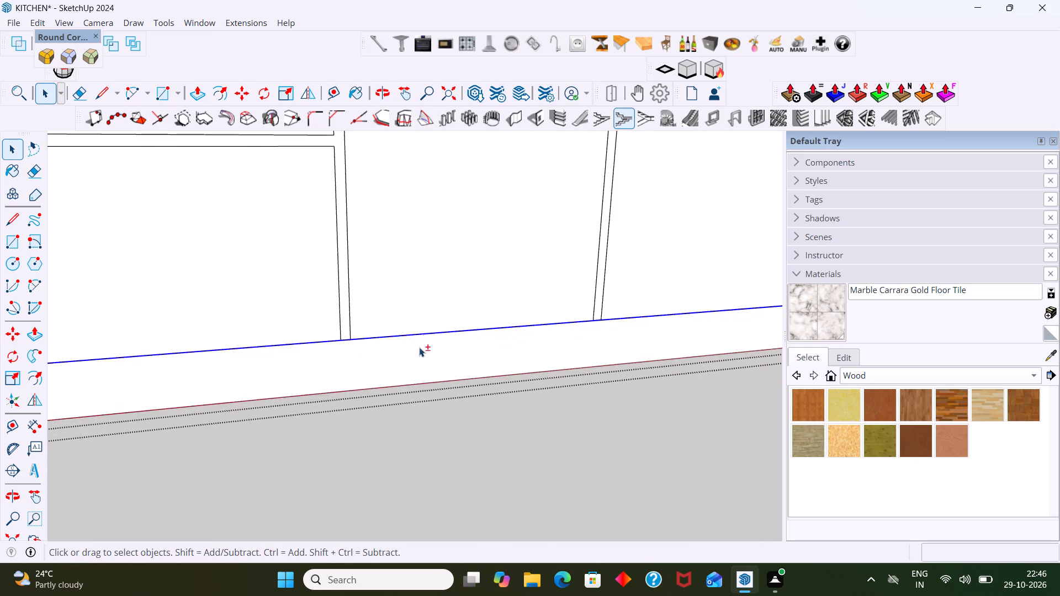
scroll(419, 347, "down", 10, "shift")
middle_click_drag(532, 361, 259, 384, "shift")
scroll(401, 361, "up", 3, "shift")
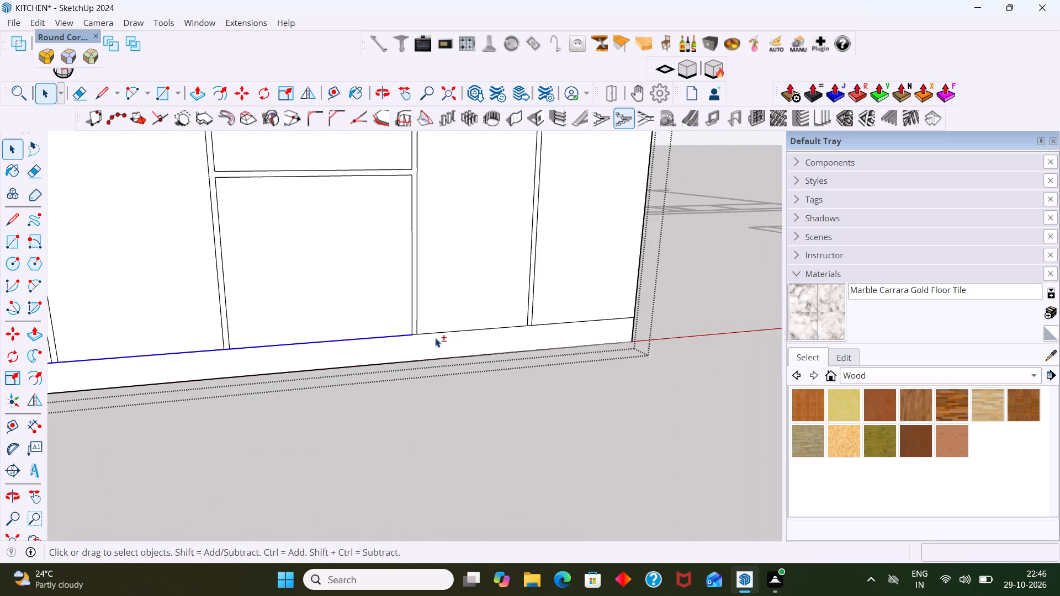
scroll(435, 338, "up", 1, "shift")
left_click(438, 330, "shift")
left_click(445, 315, "shift")
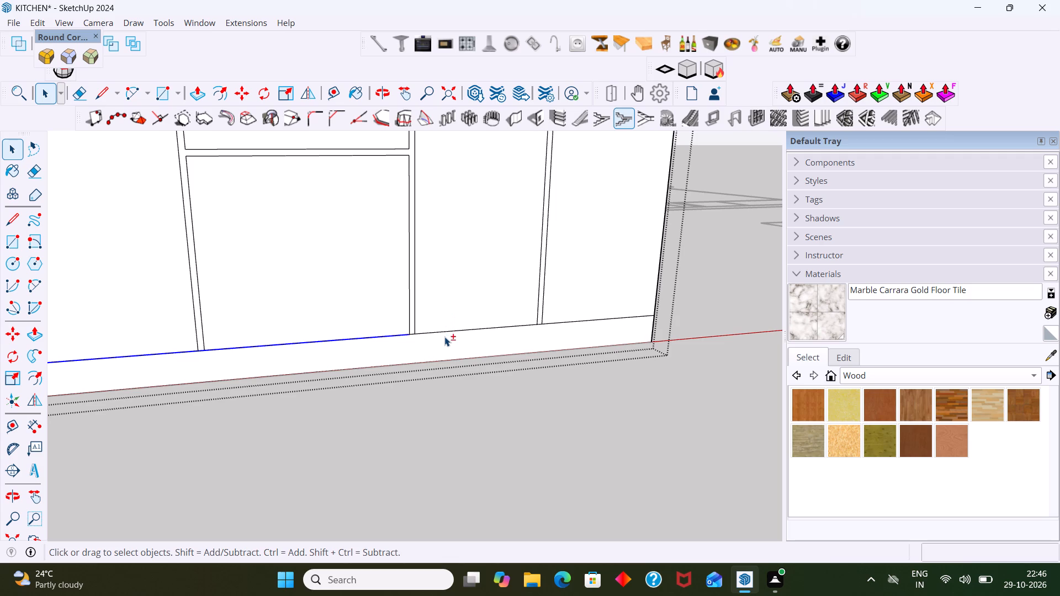
left_click(444, 332, "shift")
scroll(413, 333, "up", 5, "shift")
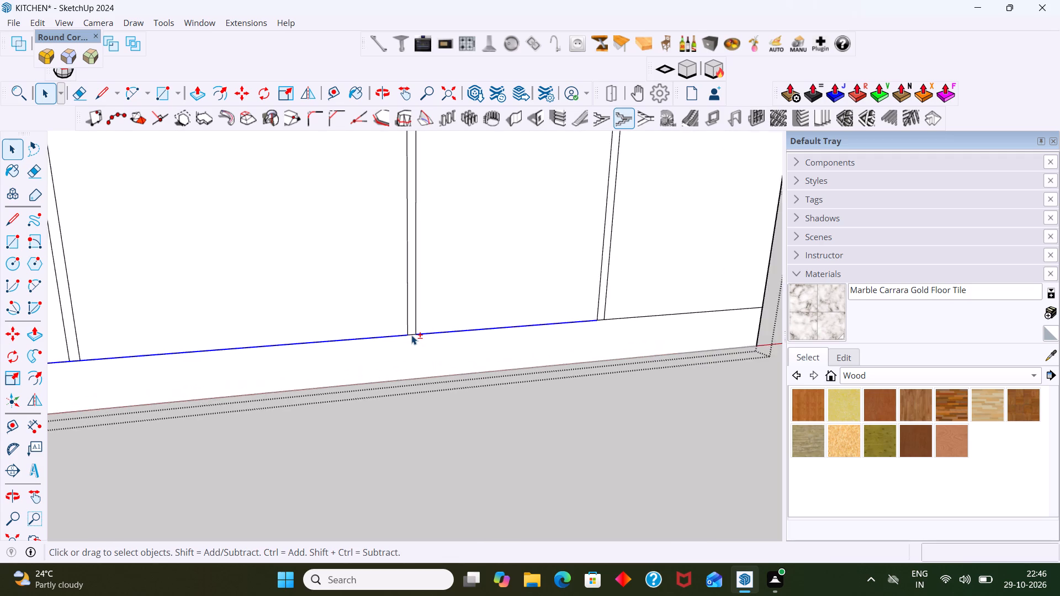
left_click(411, 335, "shift")
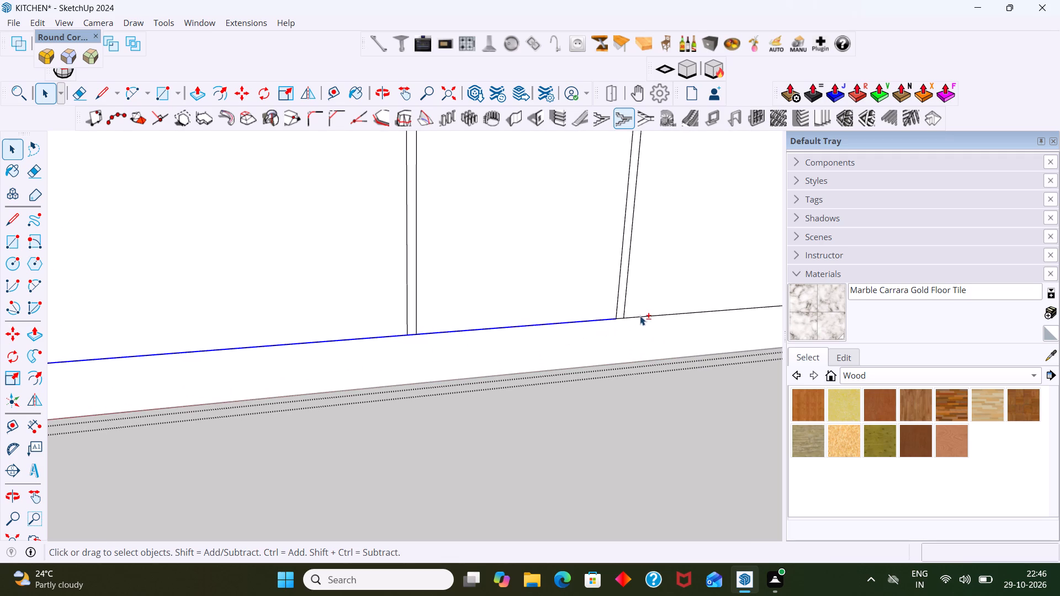
left_click(640, 315, "shift")
left_click(647, 306, "shift")
left_click(644, 318, "shift")
left_click(622, 317, "shift")
scroll(619, 320, "down", 5, "shift")
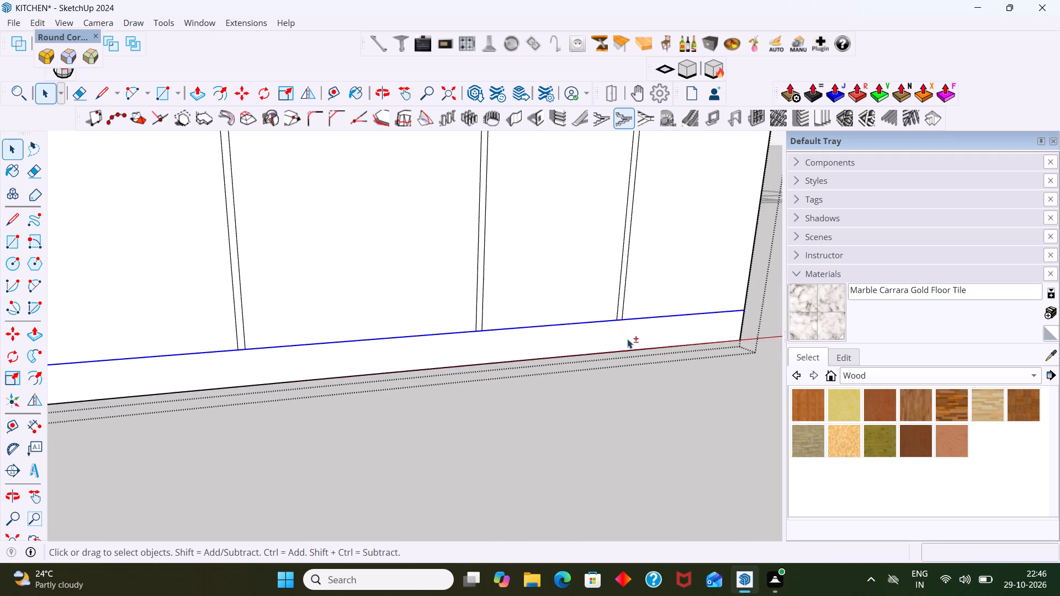
middle_click_drag(628, 339, 454, 341, "shift")
scroll(490, 334, "down", 13, "shift")
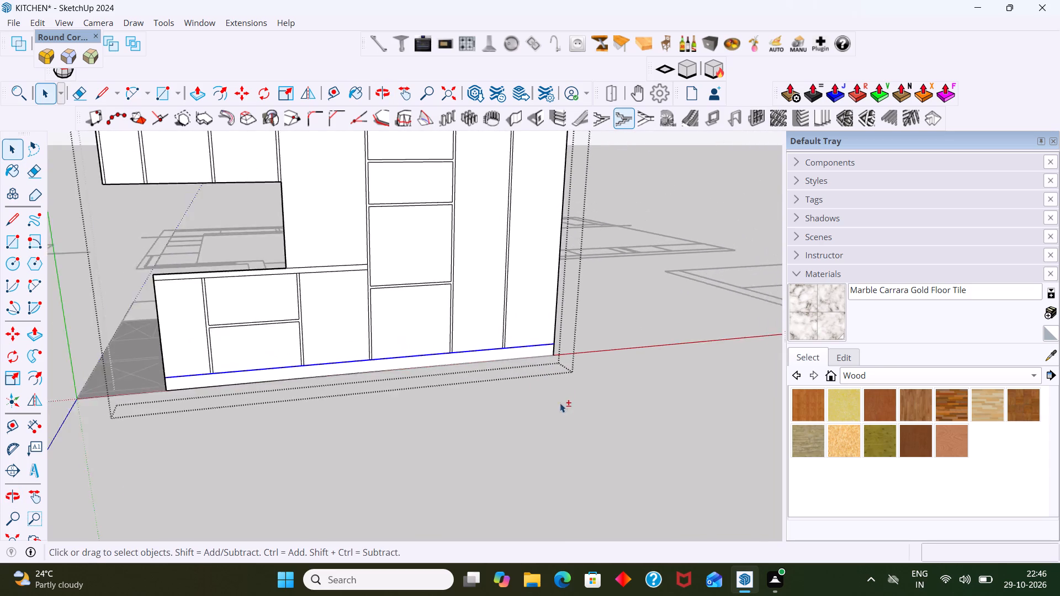
scroll(560, 403, "down", 4, "shift")
middle_click_drag(576, 415, 561, 467, "shift")
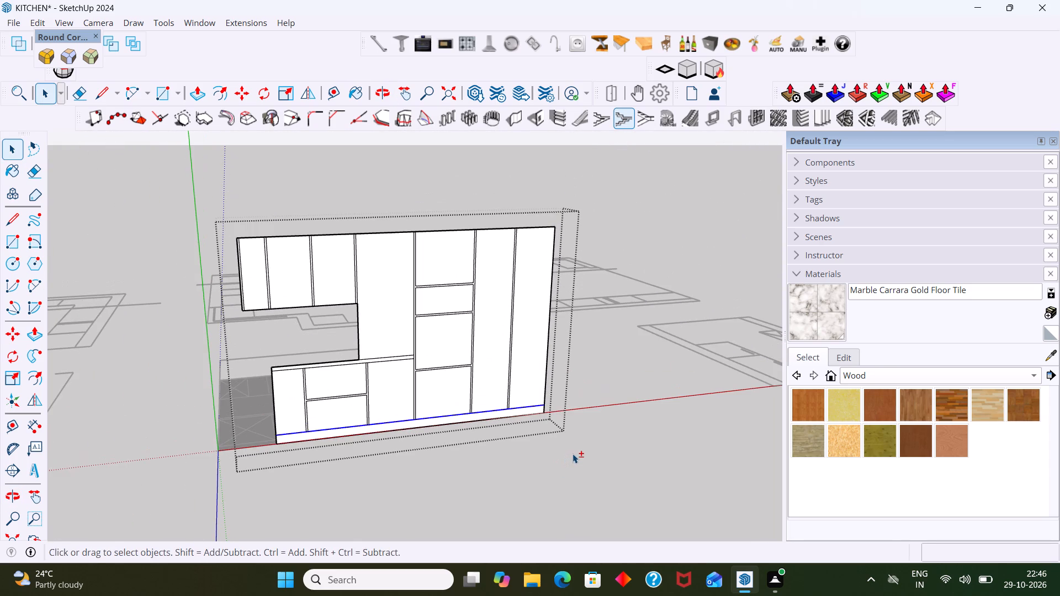
middle_click_drag(571, 448, 525, 451, "shift")
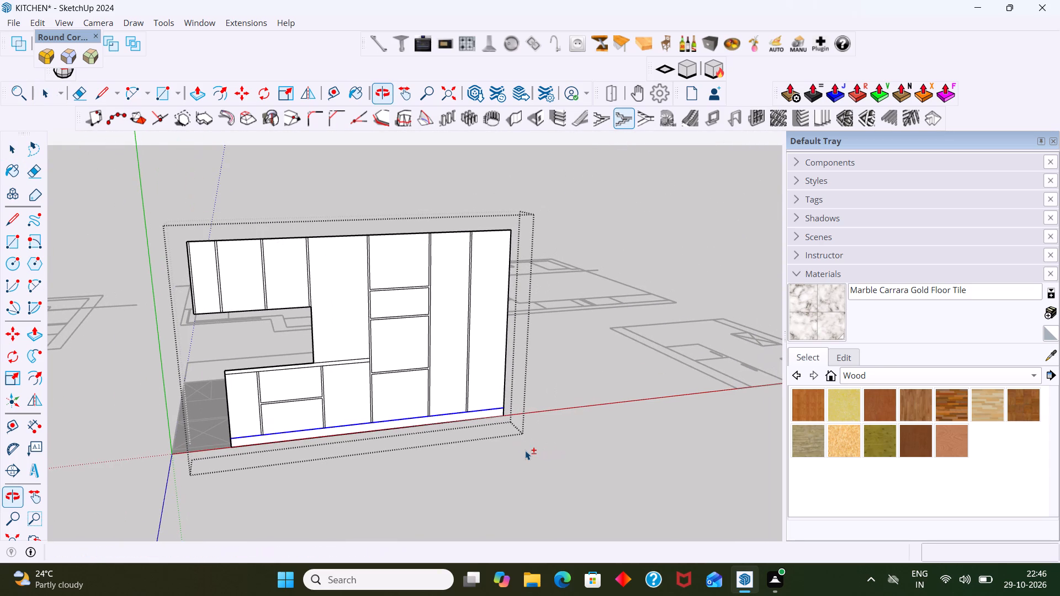
key("m")
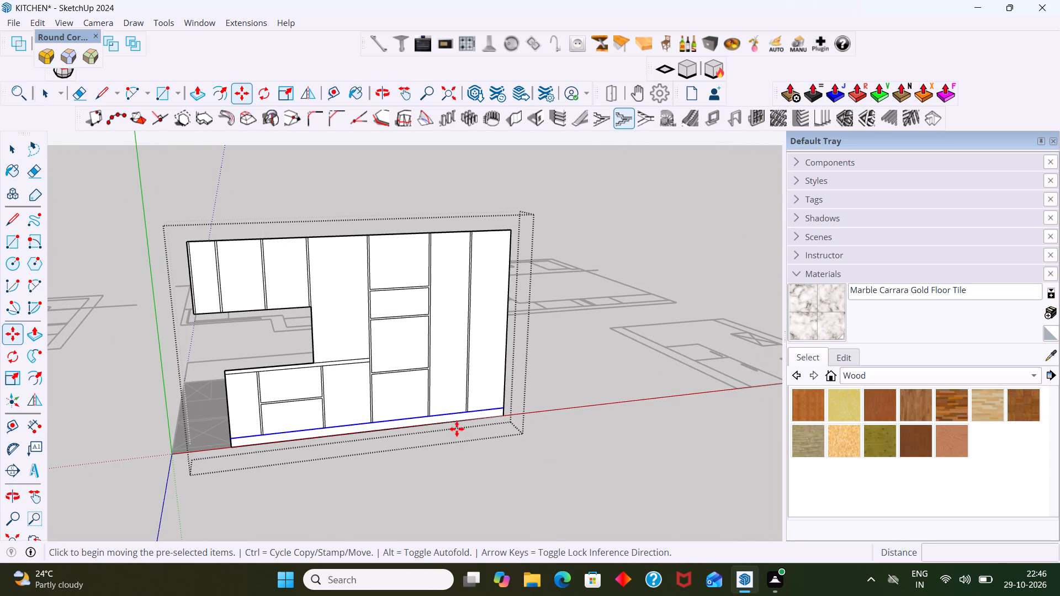
scroll(495, 409, "up", 7)
left_click(487, 405)
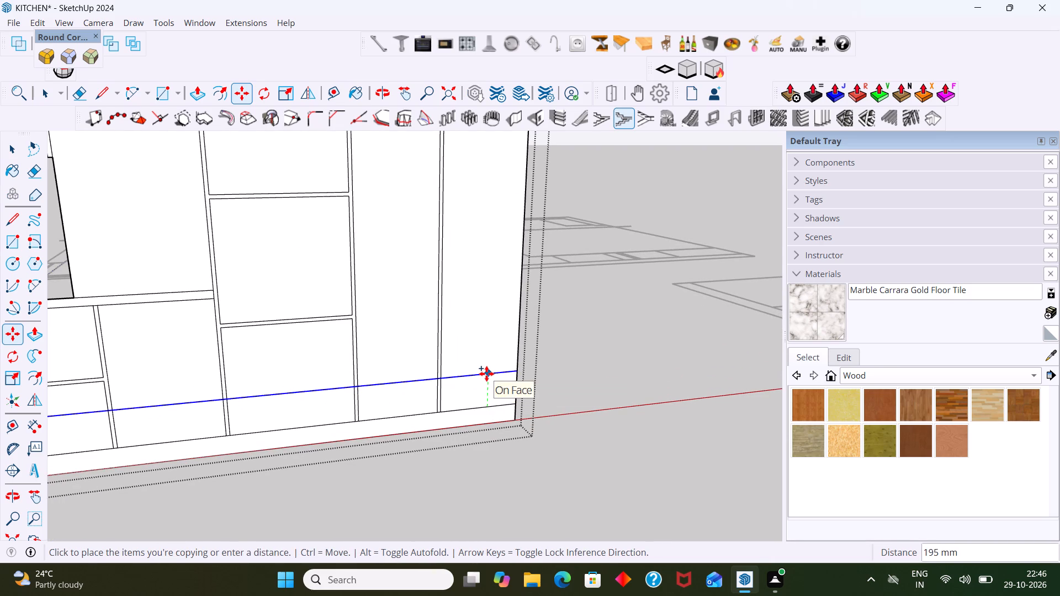
type("36")
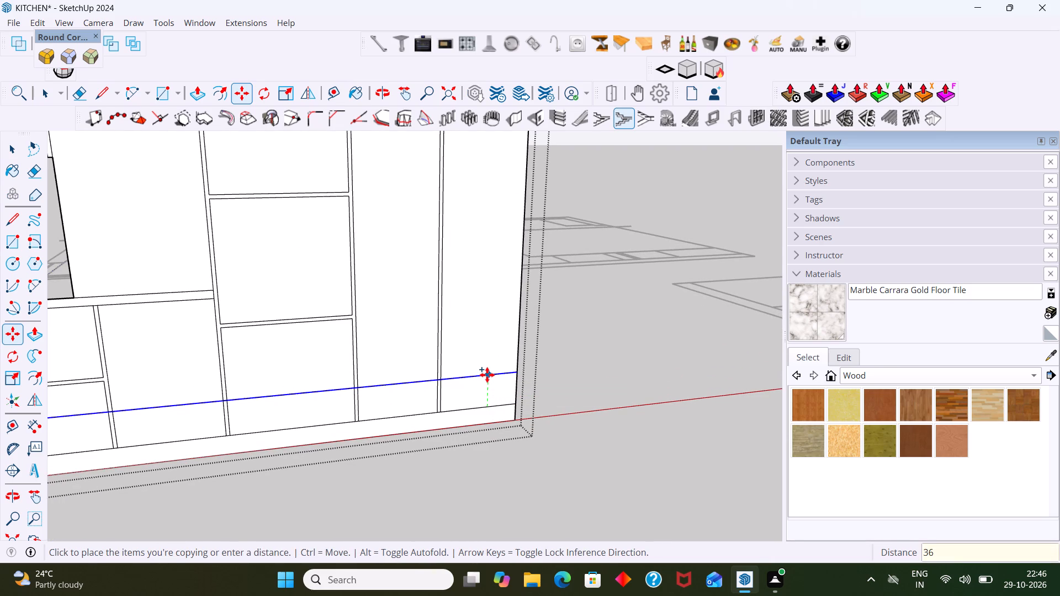
key("Return")
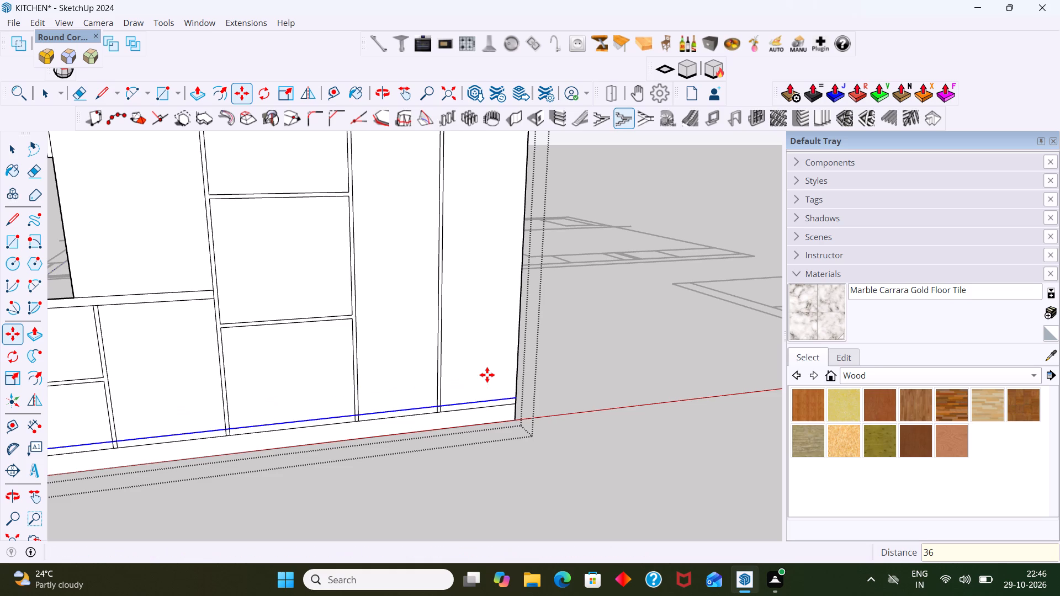
key("space")
left_click(755, 321)
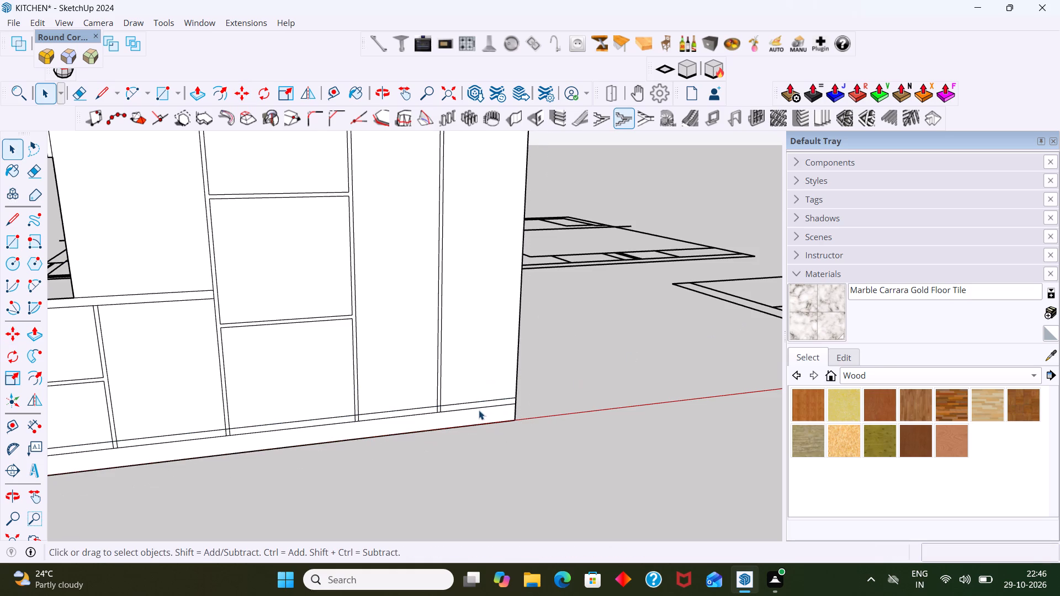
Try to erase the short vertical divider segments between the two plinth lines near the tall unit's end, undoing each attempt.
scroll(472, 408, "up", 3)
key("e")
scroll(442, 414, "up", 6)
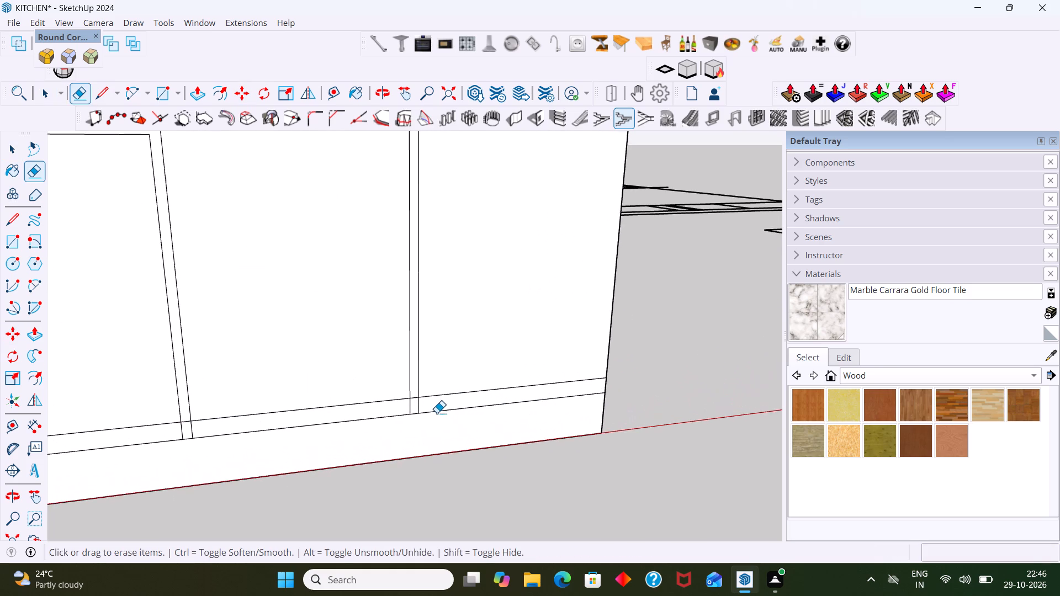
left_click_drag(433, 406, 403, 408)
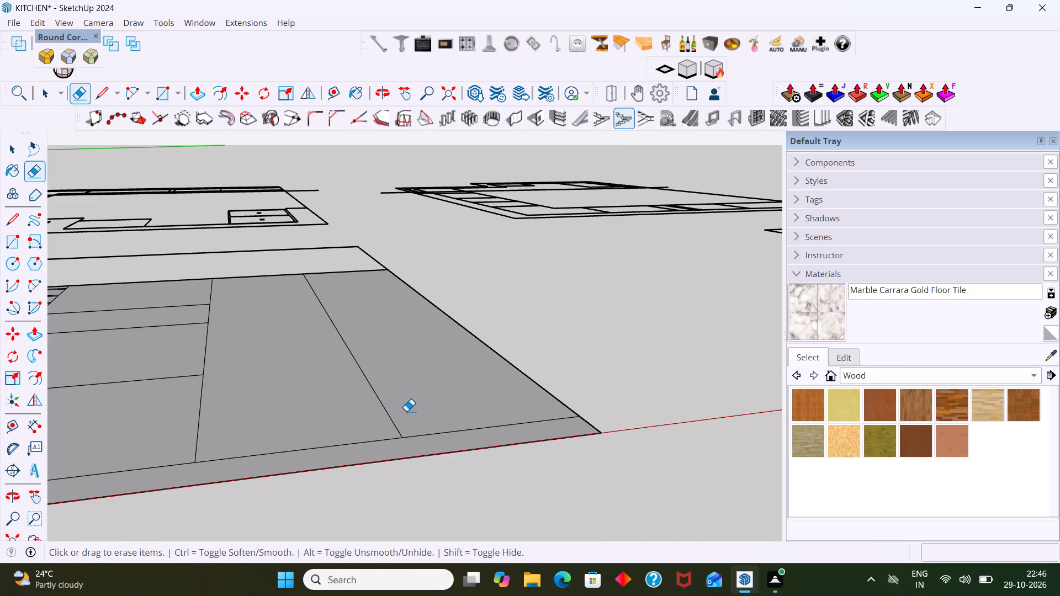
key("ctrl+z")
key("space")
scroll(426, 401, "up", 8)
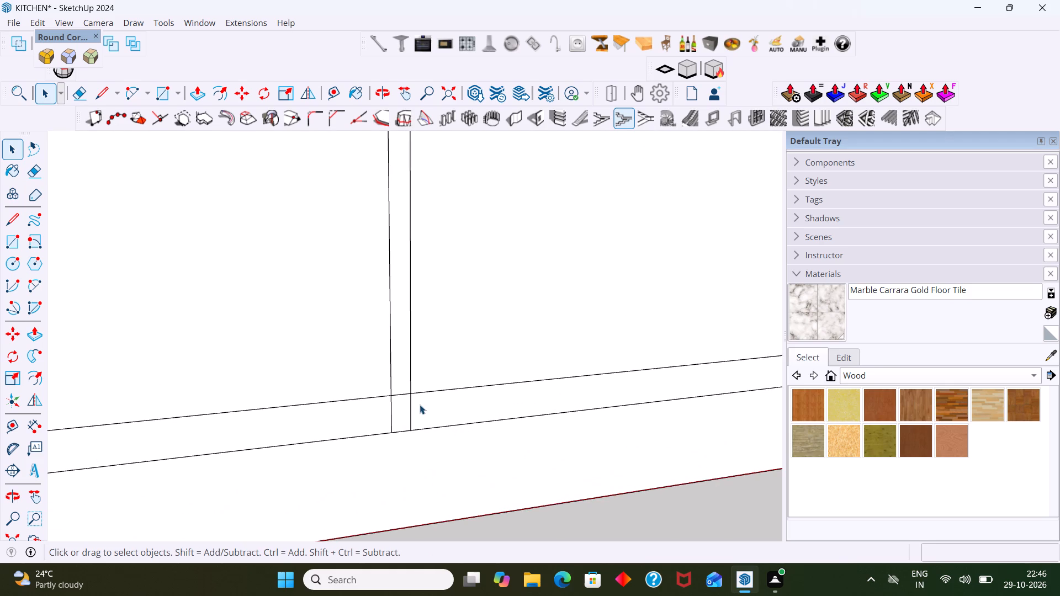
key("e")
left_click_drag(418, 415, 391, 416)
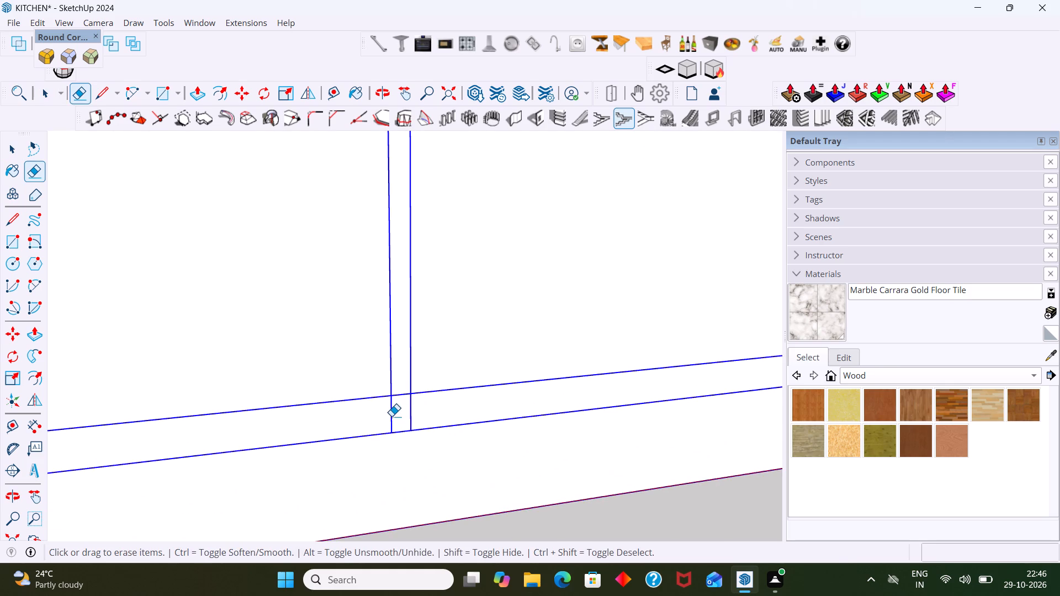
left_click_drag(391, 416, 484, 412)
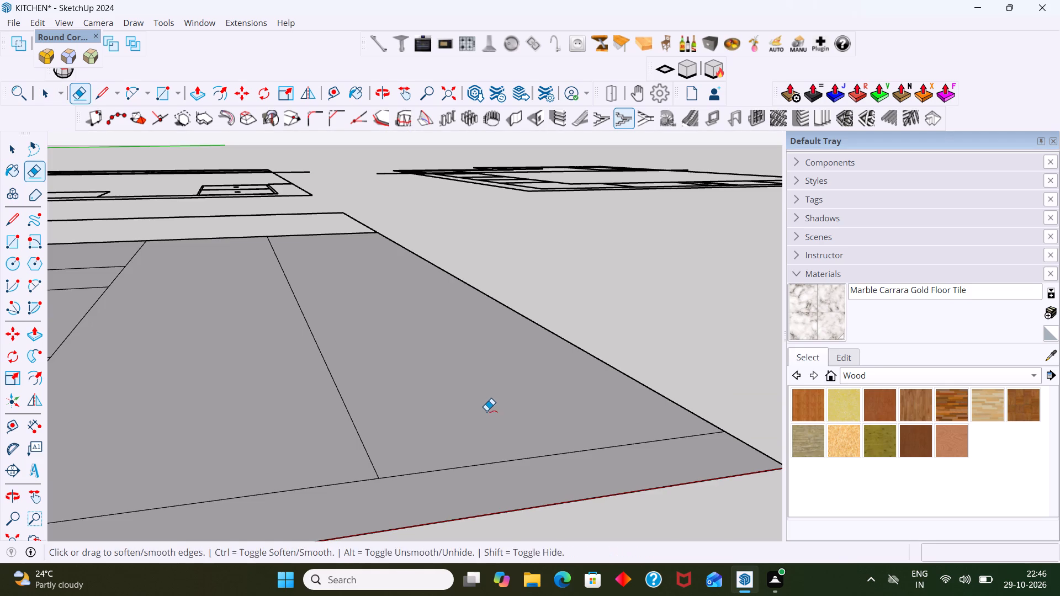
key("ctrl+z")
Inside the cabinet group, erase the short segments crossing the strip above the plinth at the divider nearest the tall unit's outer end.
key("space")
double_click(531, 338)
left_click(516, 356)
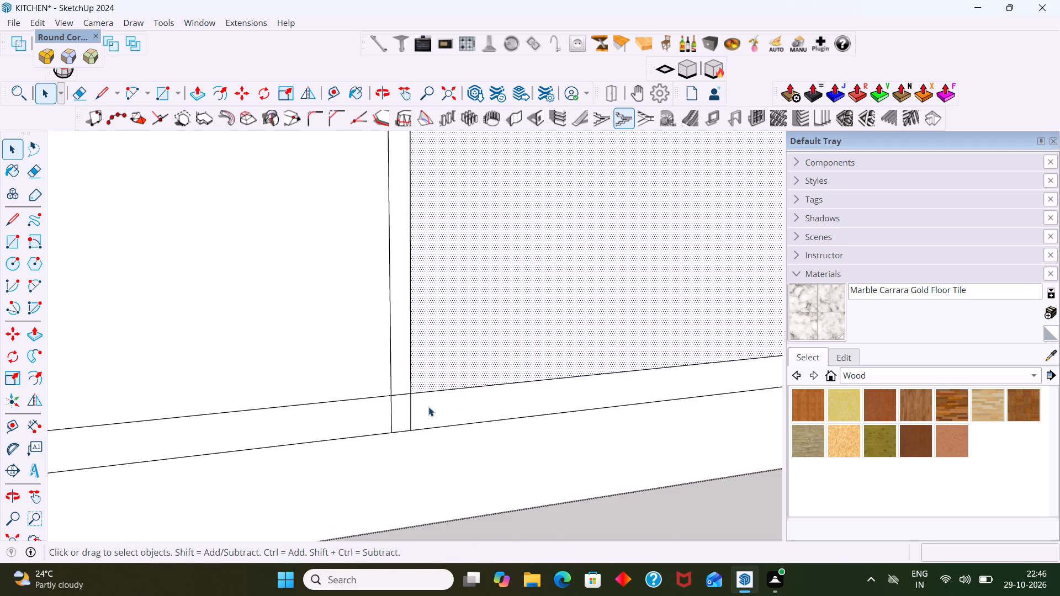
left_click(415, 414)
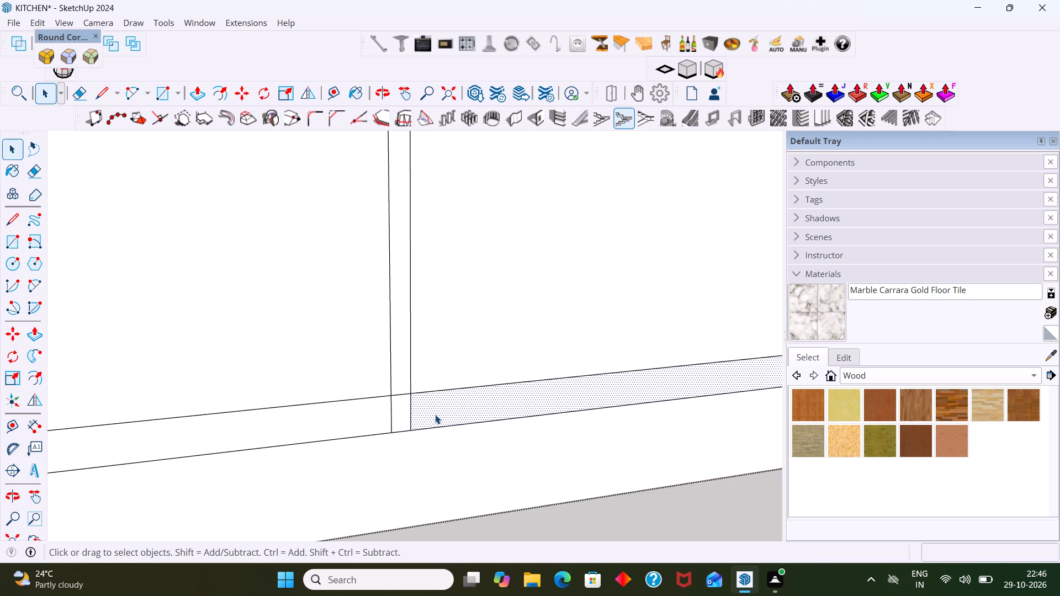
key("e")
left_click(411, 421)
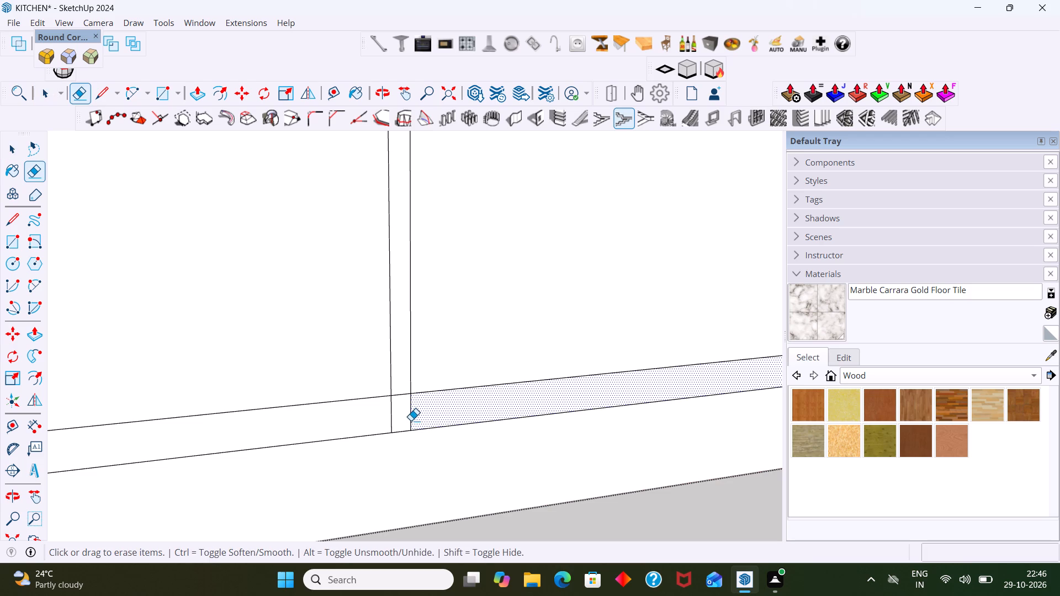
left_click_drag(400, 421, 385, 425)
left_click_drag(400, 401, 402, 392)
Erase the short vertical and horizontal segments above the plinth at the divider beside the tall unit's stack of four fronts.
scroll(396, 406, "down", 5)
scroll(596, 425, "down", 2)
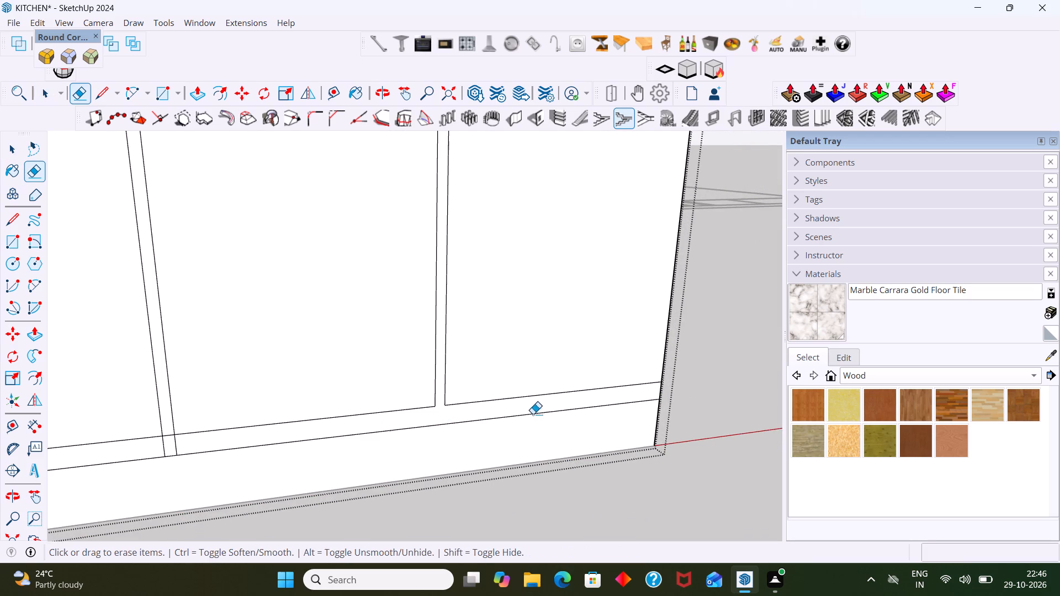
middle_click_drag(533, 414, 756, 387, "shift")
scroll(409, 389, "up", 2)
scroll(489, 417, "up", 1)
scroll(484, 418, "down", 4)
scroll(456, 422, "up", 4)
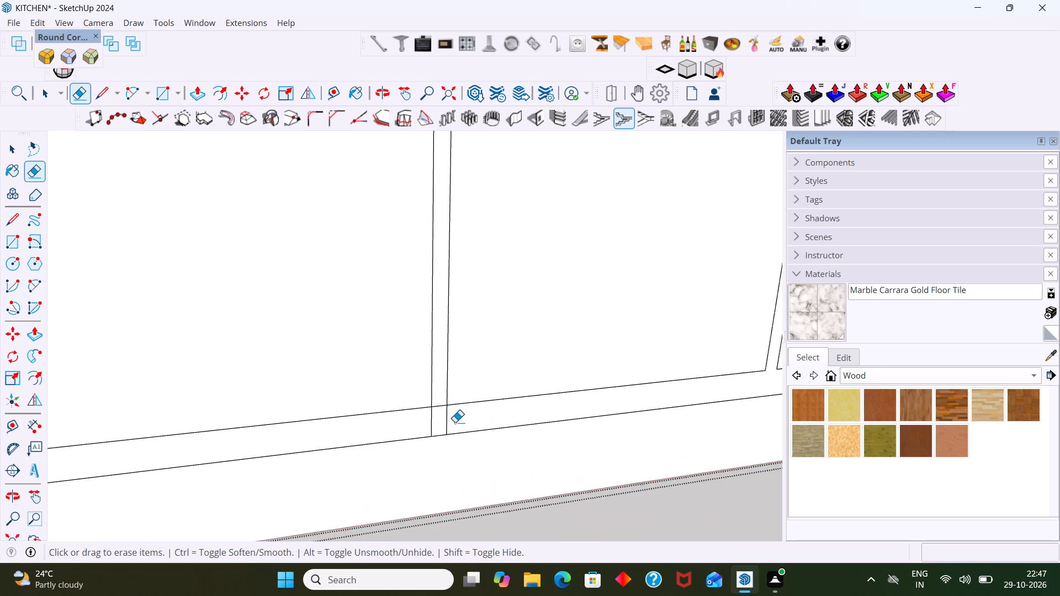
scroll(455, 422, "up", 1)
left_click_drag(457, 421, 413, 429)
left_click_drag(437, 416, 437, 397)
Erase the crossing segments above the plinth at the divider between the stacked fronts and the adjoining base cabinet.
scroll(432, 407, "down", 7)
scroll(497, 419, "down", 3)
middle_click_drag(453, 456, 688, 409)
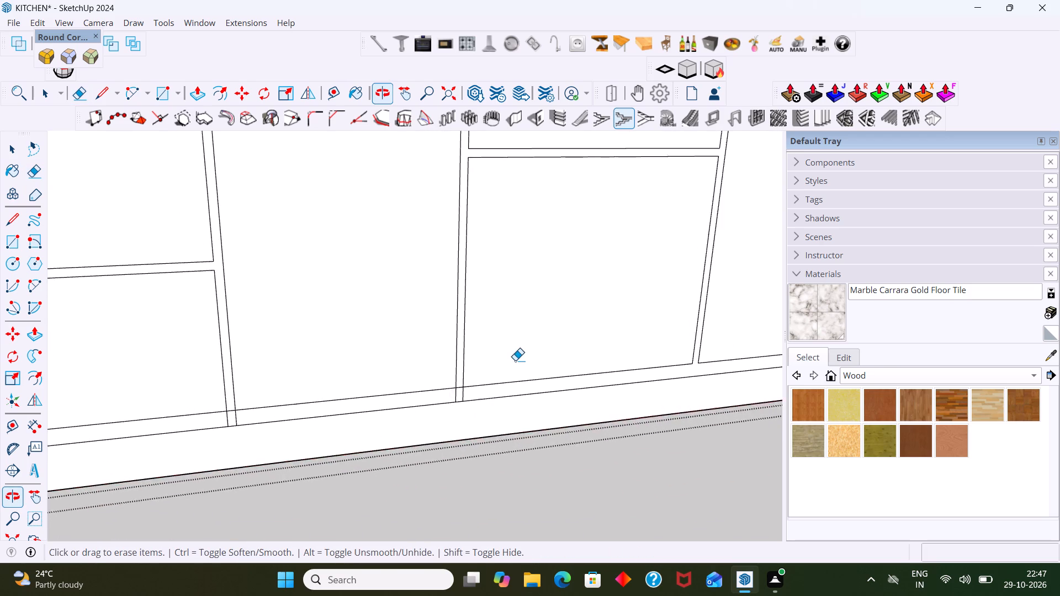
scroll(508, 359, "up", 12)
left_click_drag(420, 378, 449, 410)
left_click_drag(441, 413, 381, 425)
Erase the crossing segments above the plinth at the divider between the base cabinet's single front and its two stacked fronts.
scroll(422, 412, "down", 5)
scroll(505, 412, "down", 4)
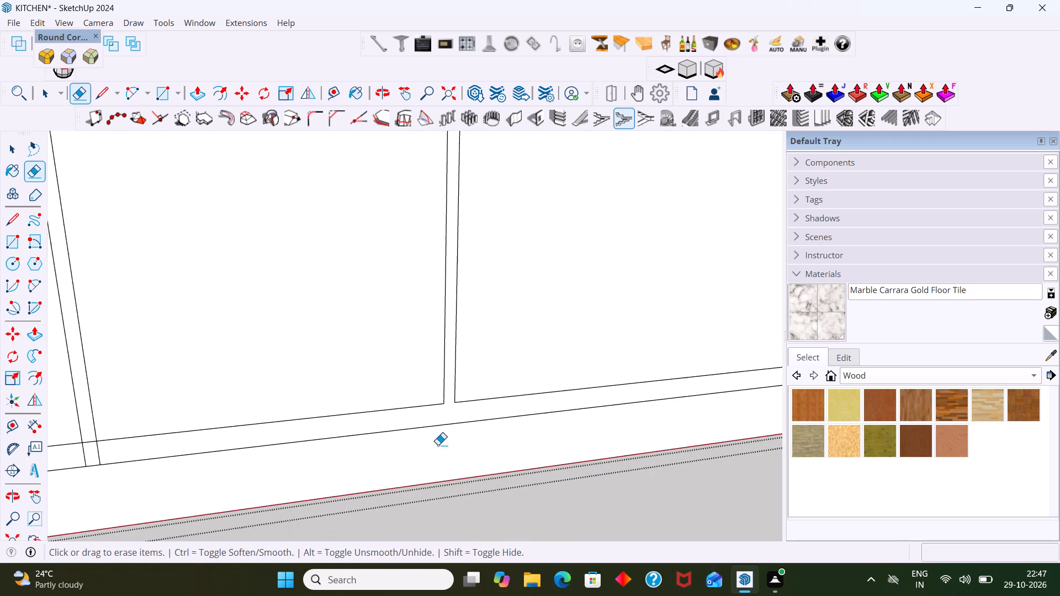
middle_click_drag(437, 444, 769, 395)
scroll(538, 386, "up", 10)
left_click_drag(458, 349, 431, 393)
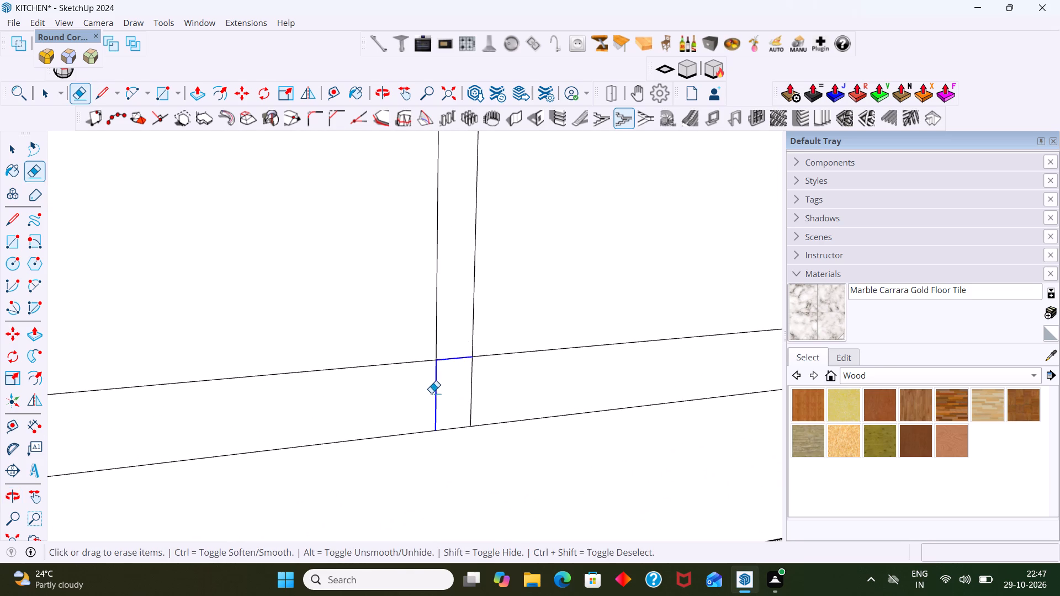
left_click_drag(431, 393, 431, 395)
left_click_drag(481, 377, 438, 391)
Erase the crossing segments above the plinth at the divider nearest the base cabinet's free end.
scroll(442, 393, "down", 14)
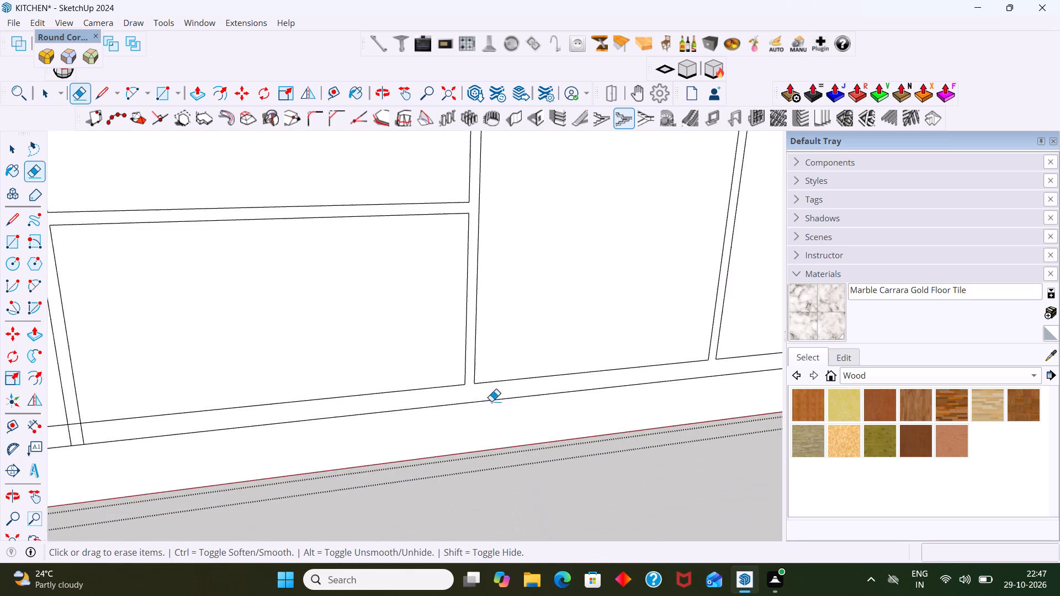
middle_click_drag(491, 400, 861, 390)
scroll(479, 407, "up", 6)
scroll(531, 443, "down", 5)
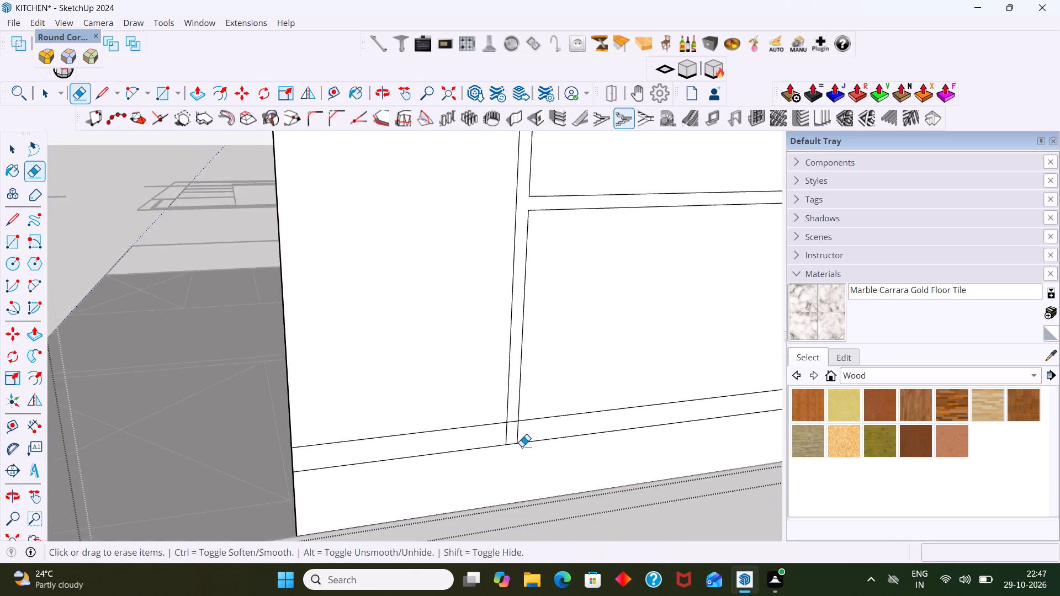
scroll(522, 444, "down", 13)
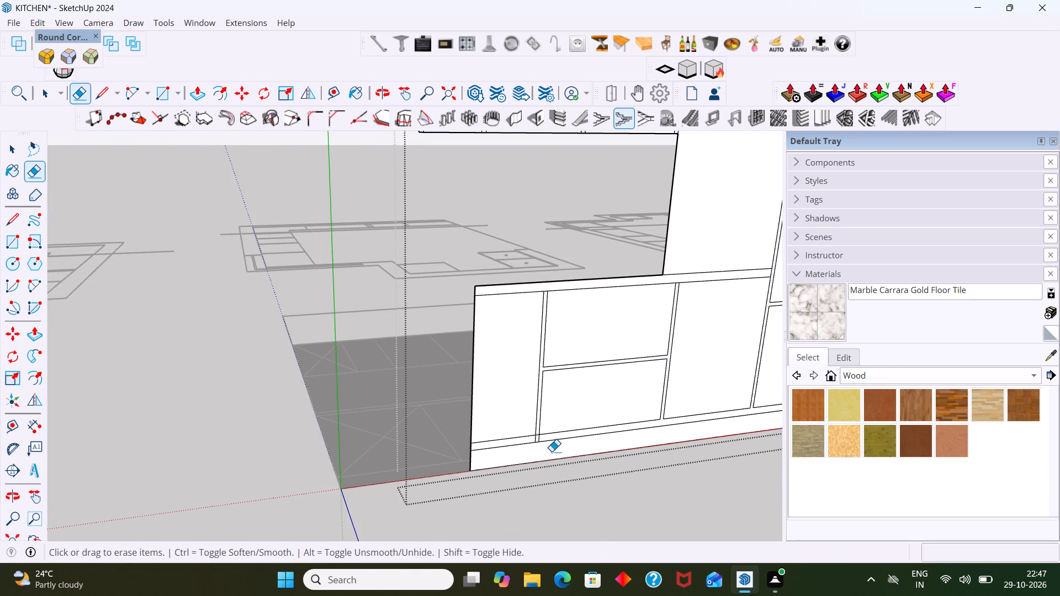
scroll(552, 450, "up", 12)
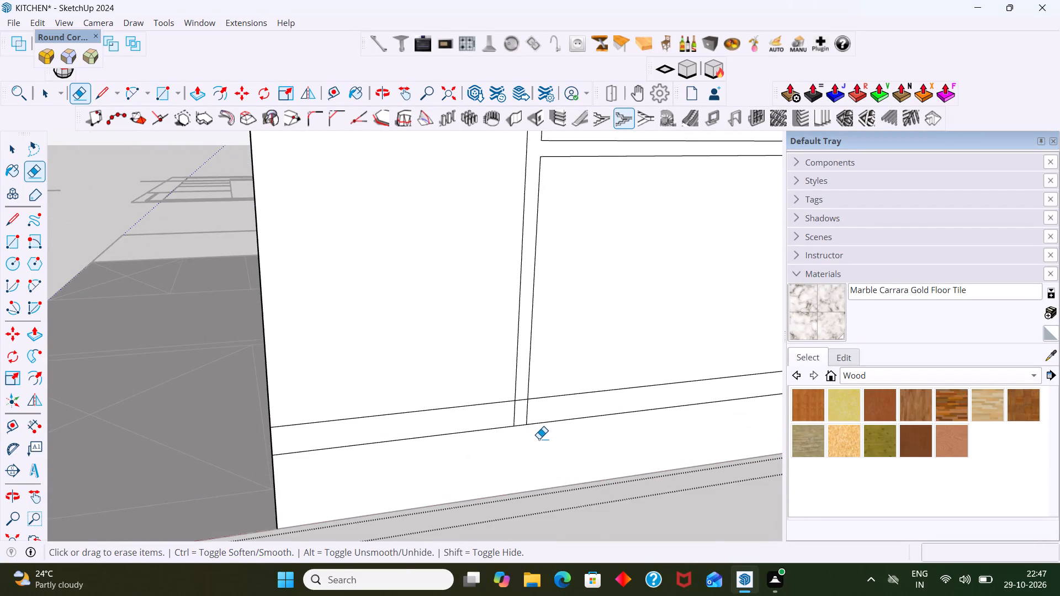
scroll(539, 435, "up", 4)
left_click_drag(540, 398, 492, 398)
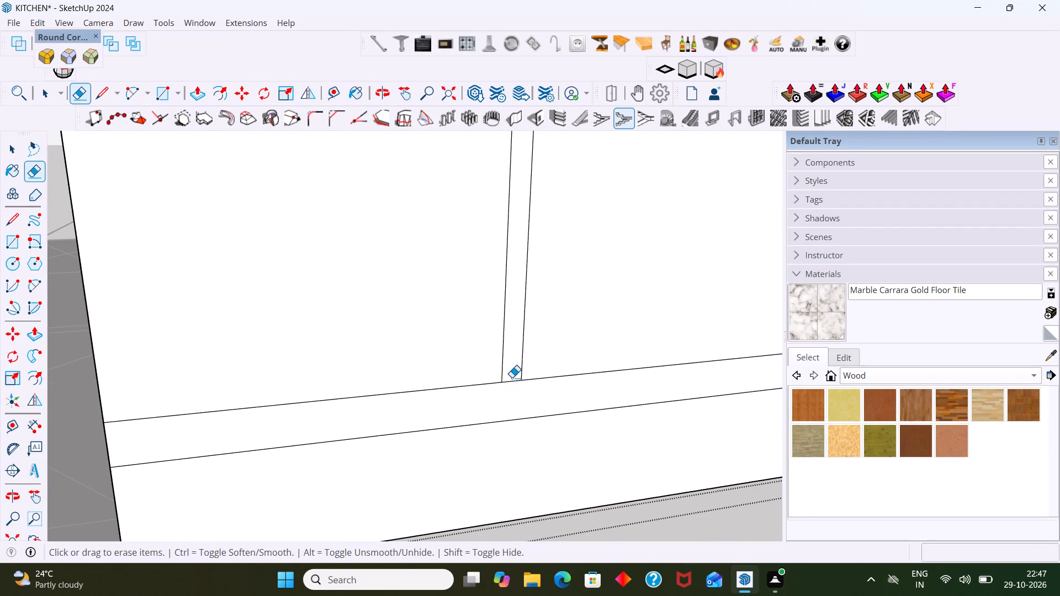
left_click_drag(512, 376, 511, 396)
Examine the base cabinet's divider and plinth junctions and the whole elevation for leftover crossing lines.
scroll(508, 392, "down", 19)
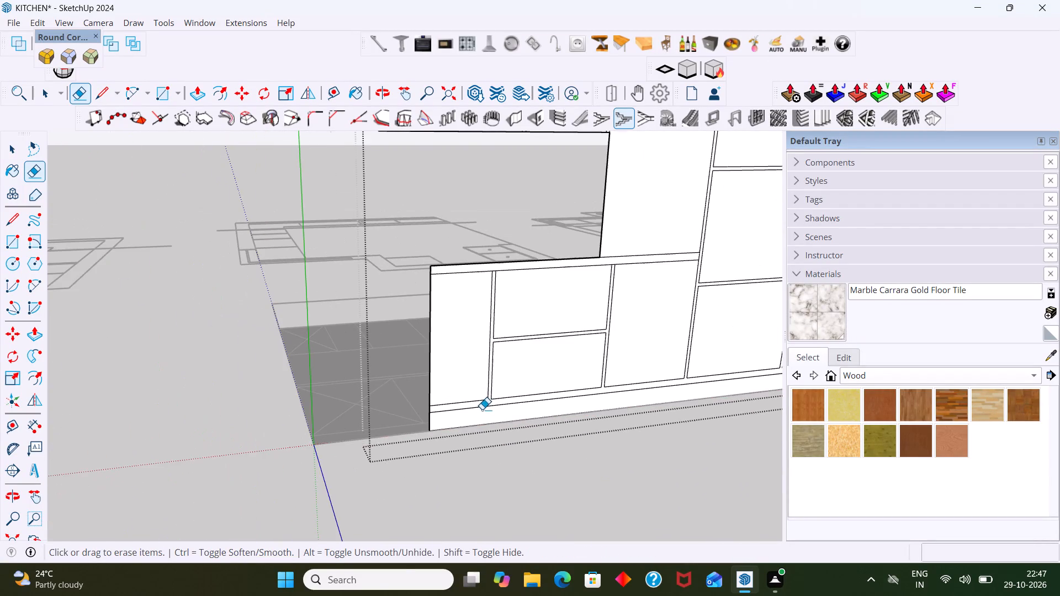
scroll(482, 408, "down", 6)
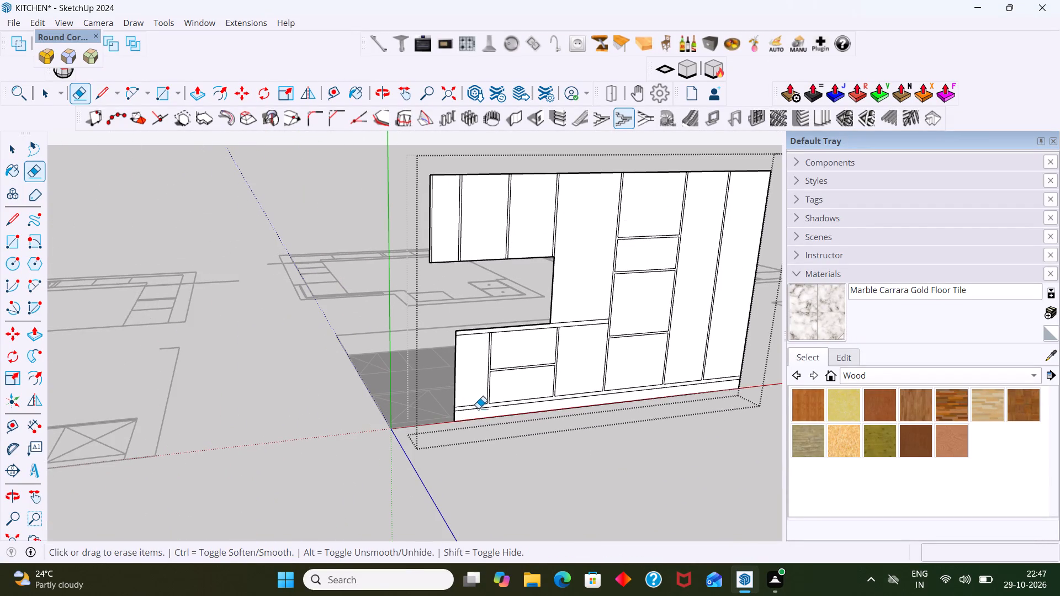
scroll(459, 378, "up", 4)
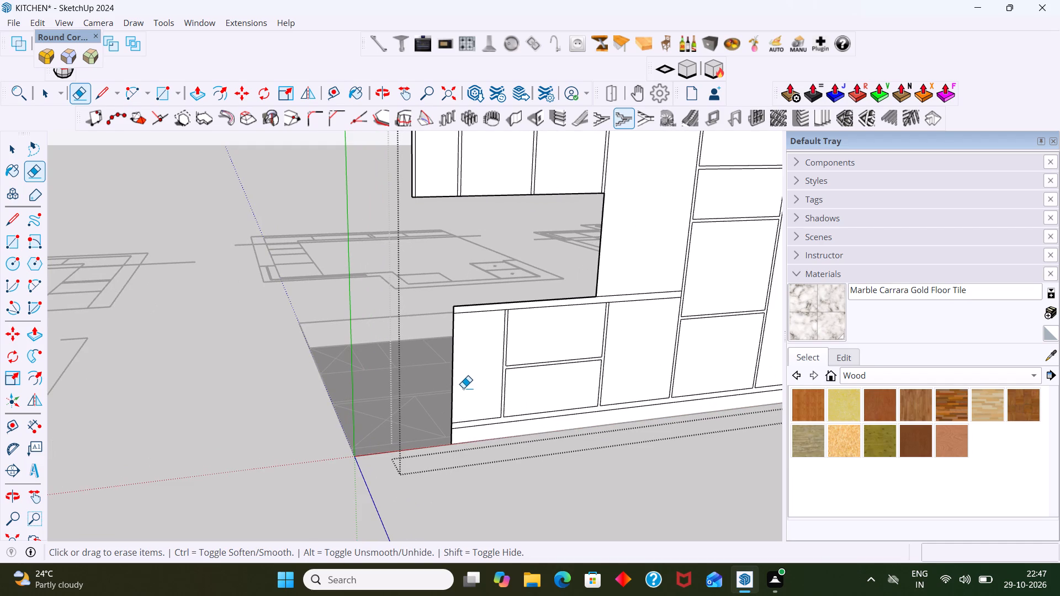
scroll(459, 386, "up", 5)
scroll(559, 276, "up", 1)
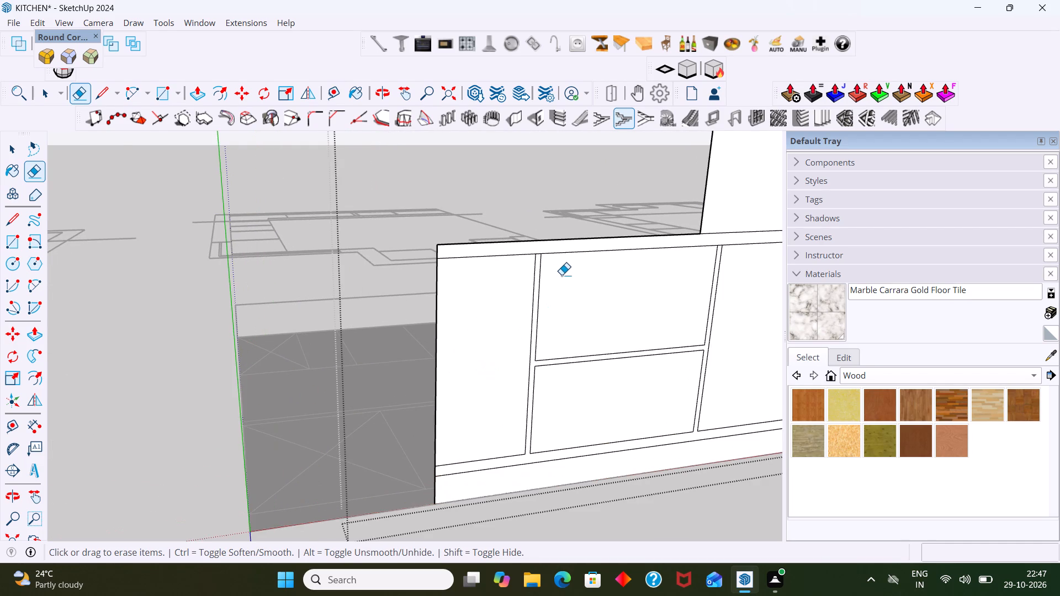
scroll(561, 275, "up", 2)
scroll(495, 286, "down", 4)
scroll(495, 465, "down", 2)
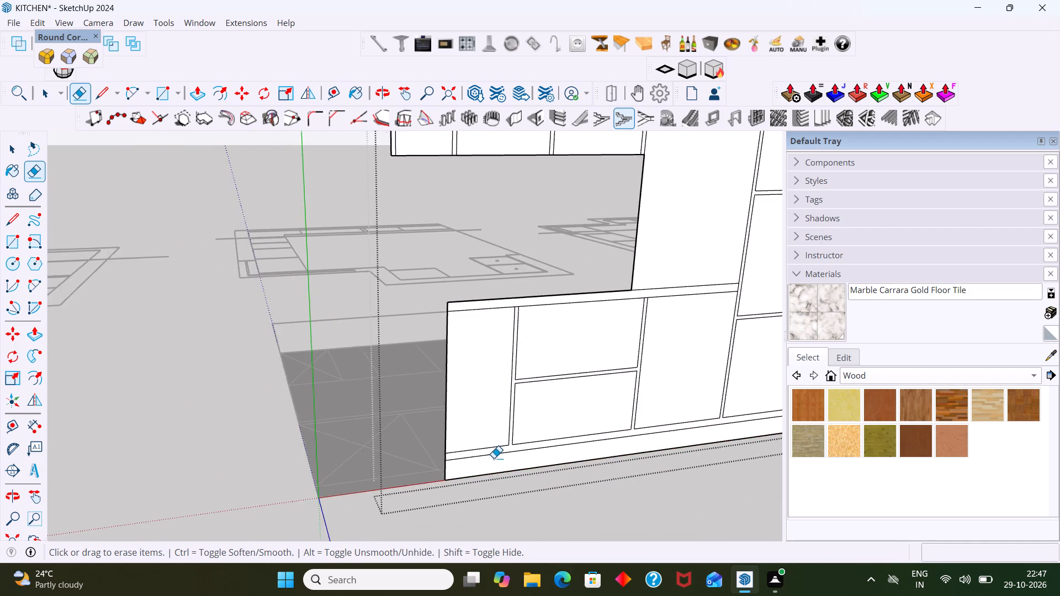
scroll(494, 458, "down", 2)
Copy the tall unit's outer vertical edge 18 mm inward to form an end strip.
key("space")
scroll(451, 445, "down", 2)
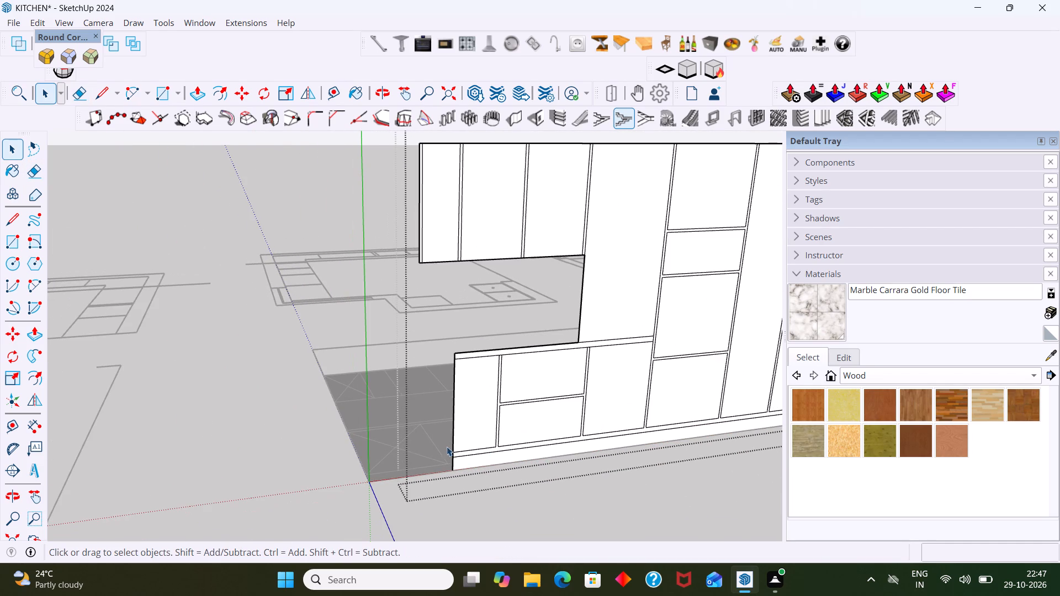
middle_click_drag(454, 439, 308, 425, "shift")
scroll(363, 406, "down", 3)
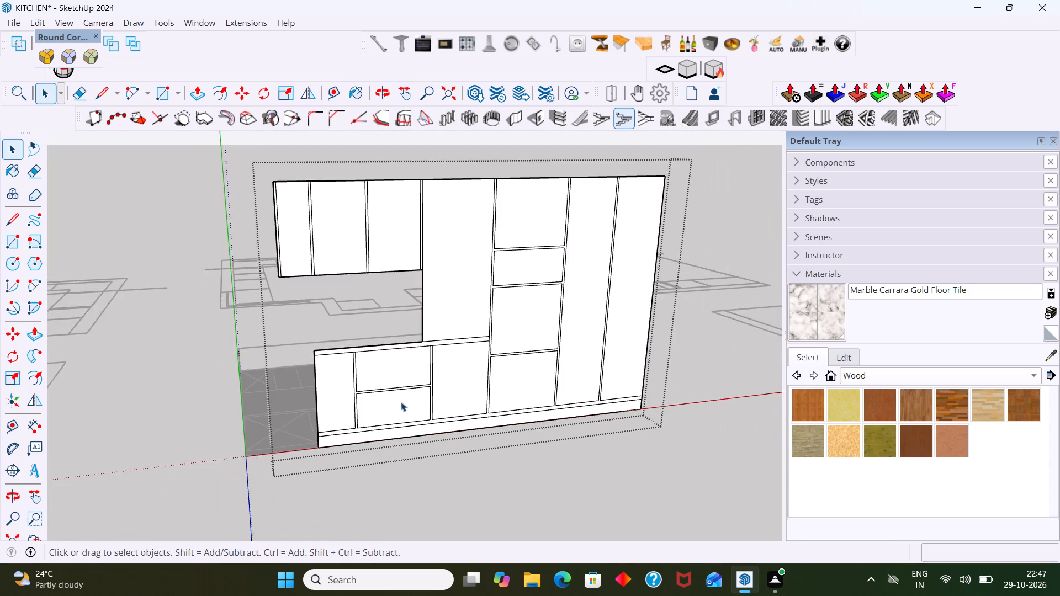
scroll(401, 402, "down", 3)
middle_click_drag(484, 387, 315, 380, "shift")
scroll(432, 359, "up", 10)
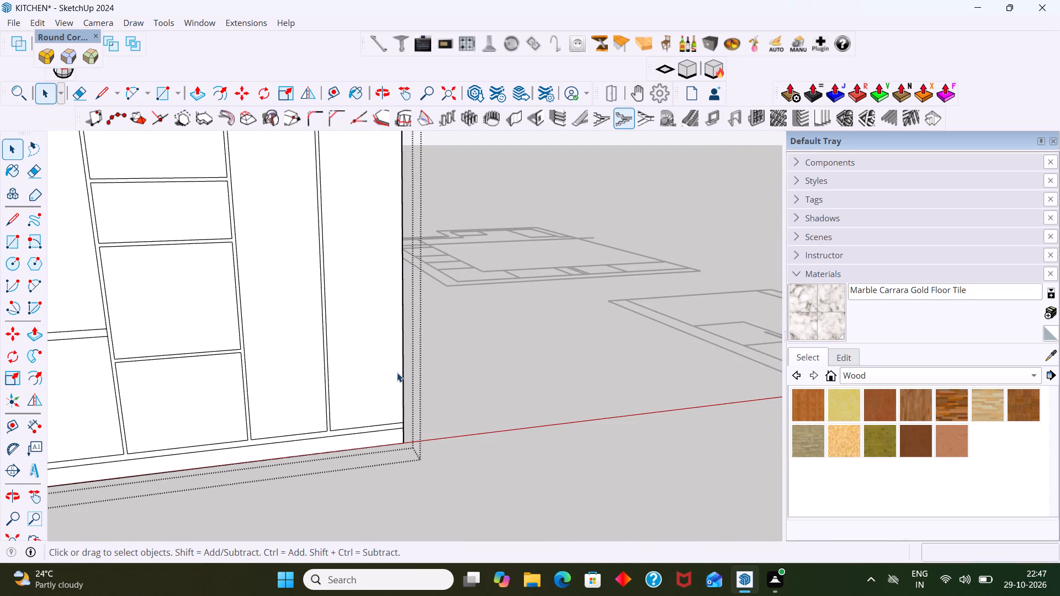
left_click(406, 368)
left_click(401, 369)
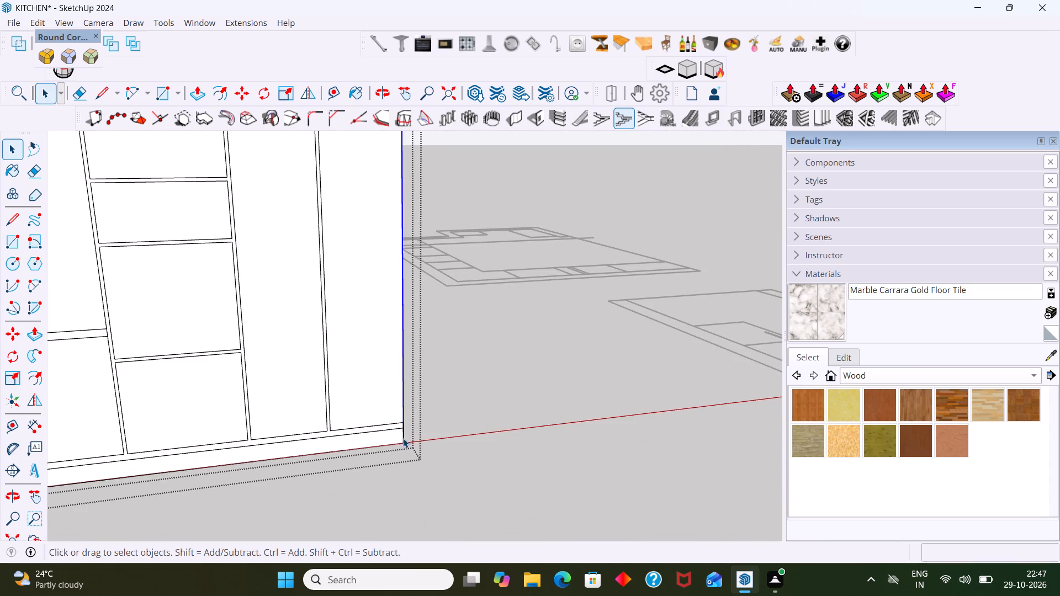
scroll(403, 438, "up", 1)
scroll(401, 437, "down", 4)
middle_click_drag(401, 434, 402, 492)
scroll(410, 487, "up", 2)
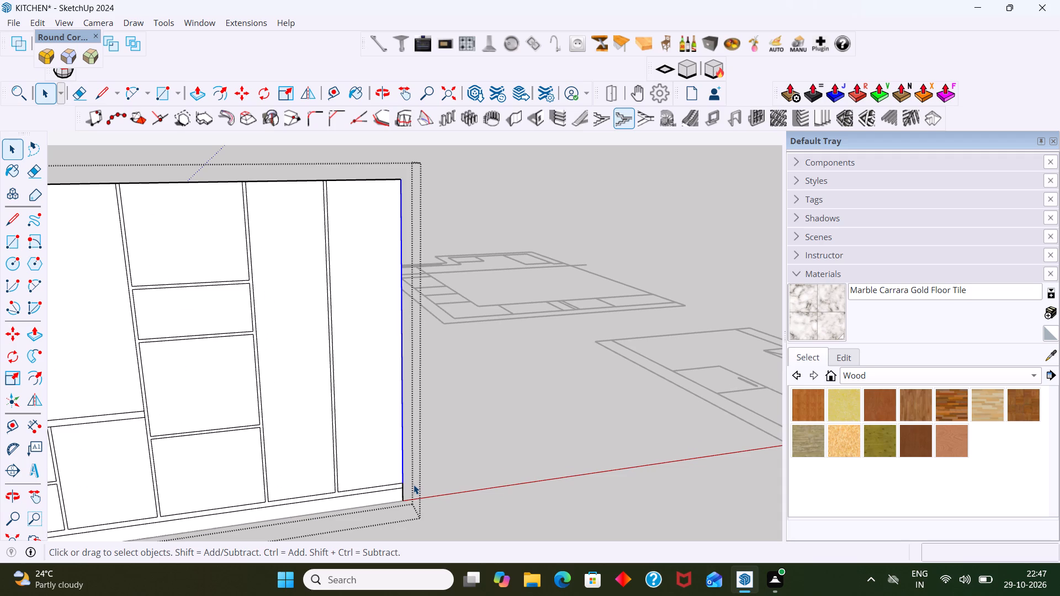
scroll(414, 485, "up", 4)
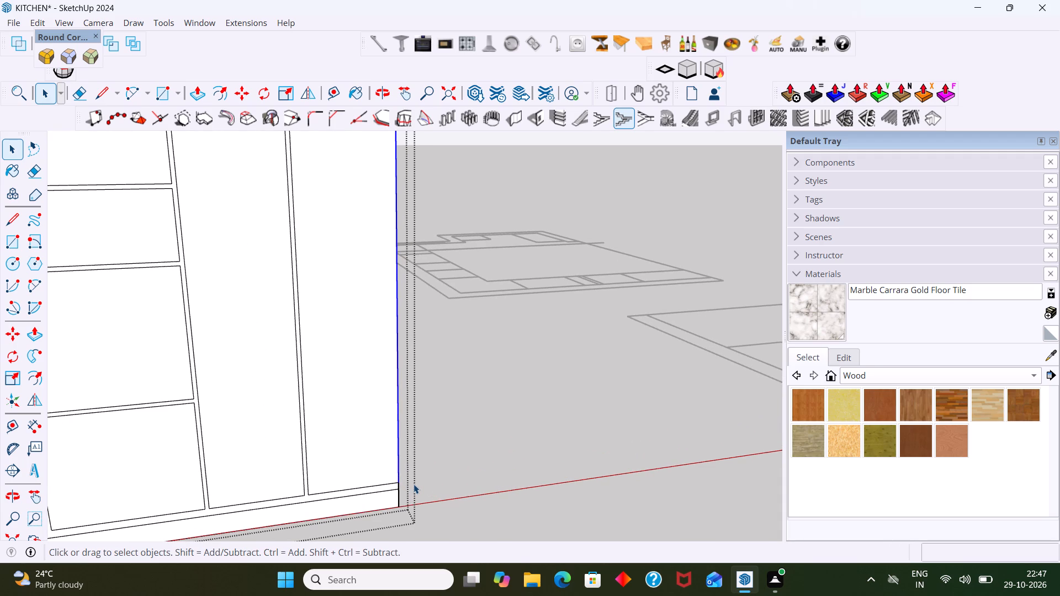
key("m")
left_click(399, 441)
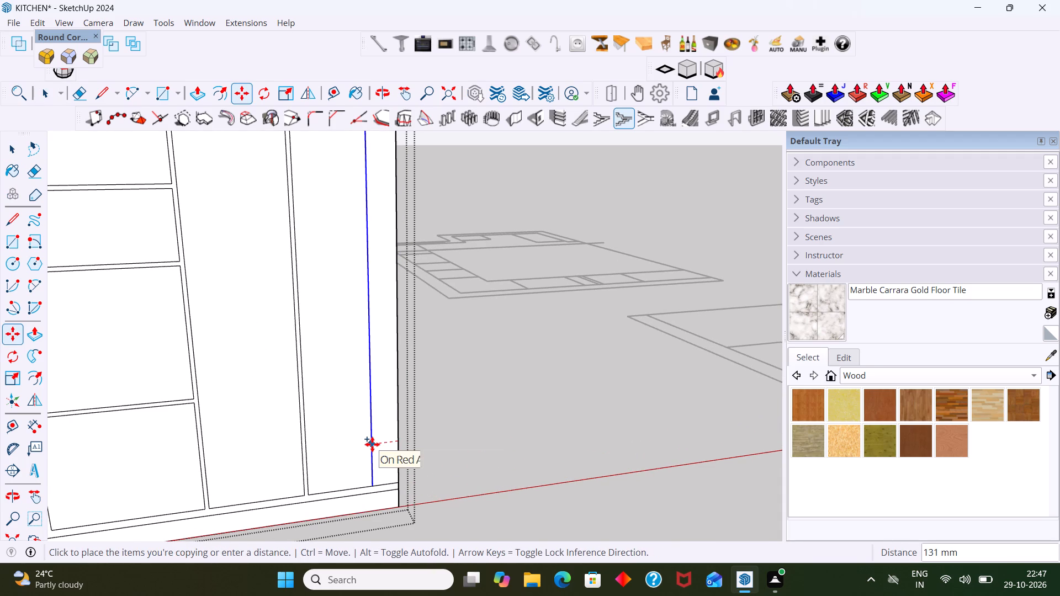
type("18")
key("Return")
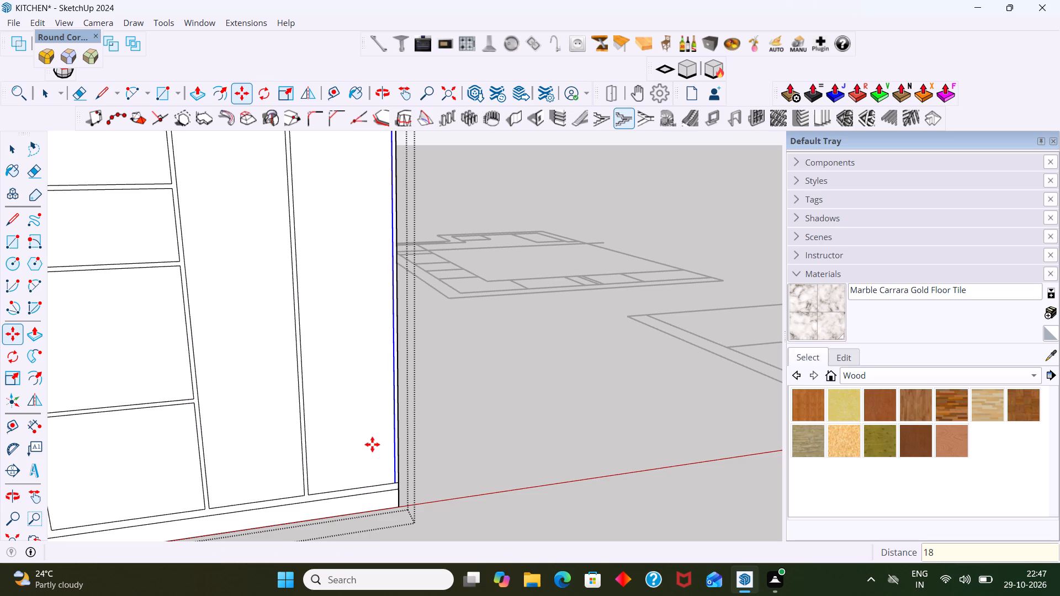
key("space")
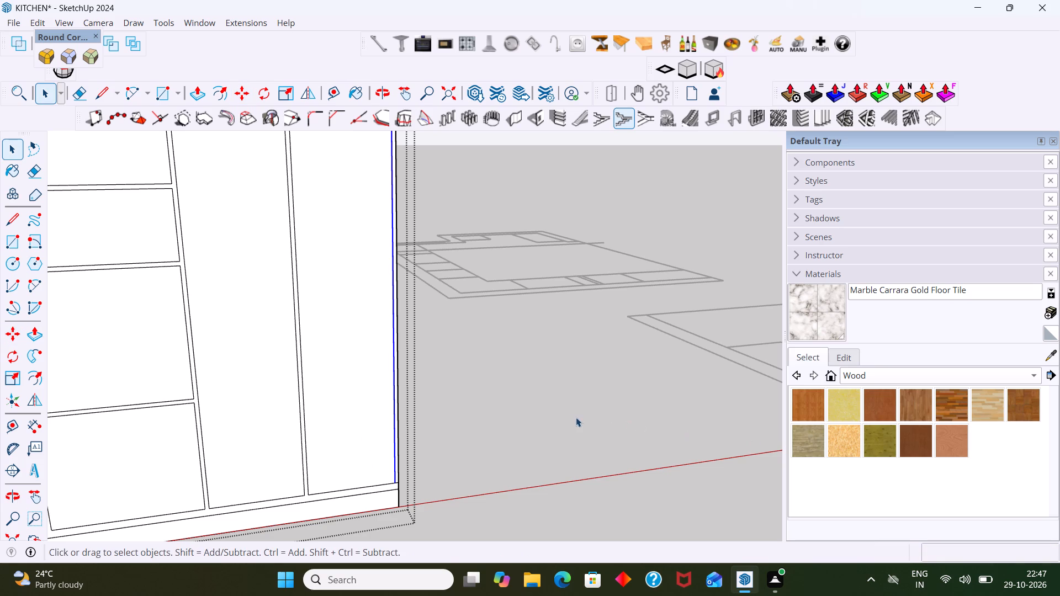
left_click(573, 417)
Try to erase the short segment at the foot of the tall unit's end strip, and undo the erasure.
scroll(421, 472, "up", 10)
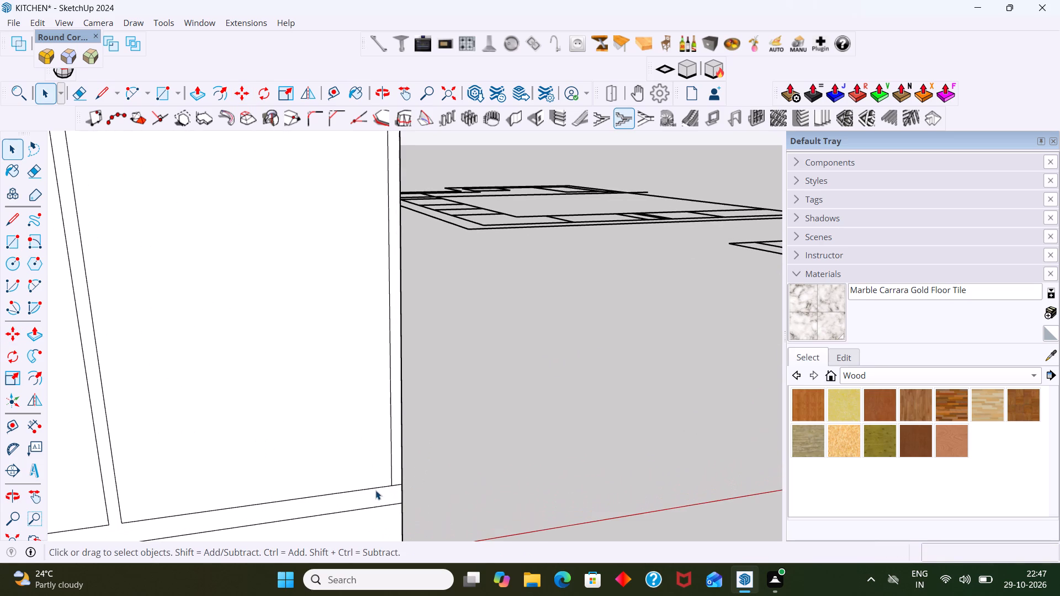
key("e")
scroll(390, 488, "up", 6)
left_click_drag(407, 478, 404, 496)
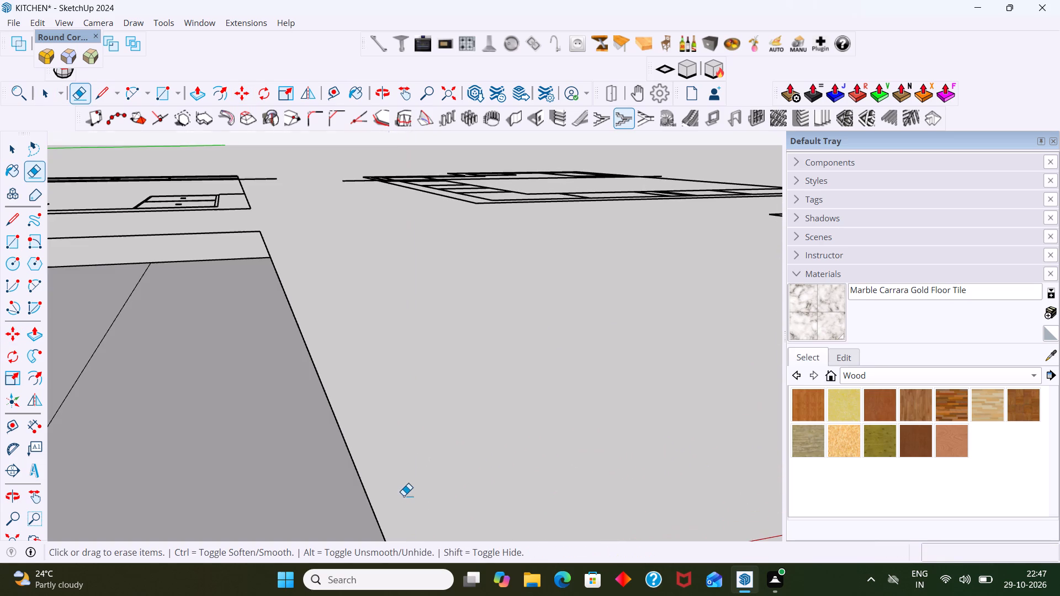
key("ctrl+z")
Inside the cabinet group, delete the short horizontal segment closing the foot of the tall unit's 18 mm end strip.
key("space")
left_click(408, 482)
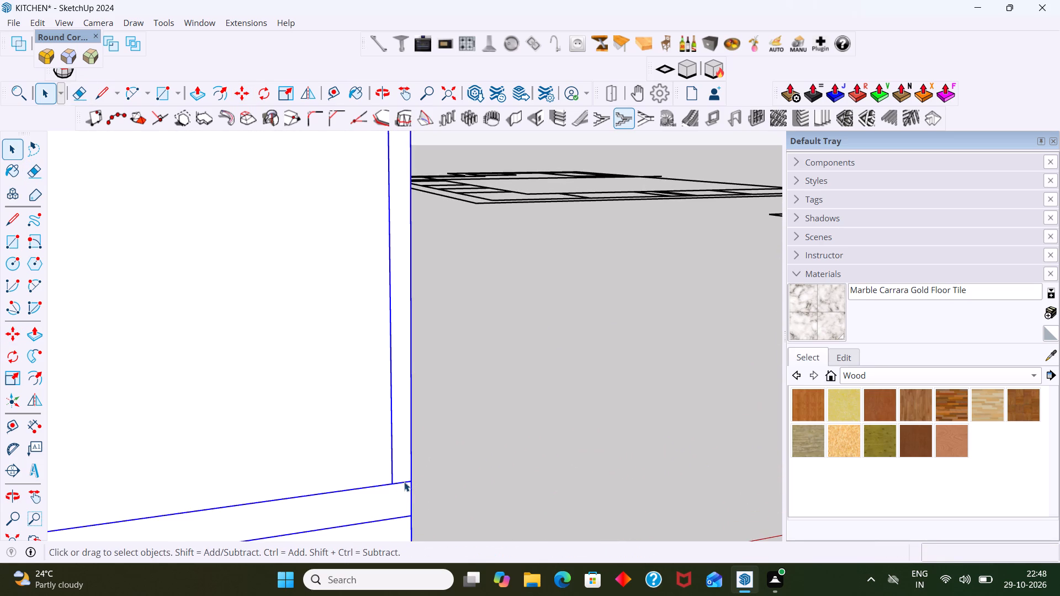
double_click(400, 482)
left_click(400, 481)
left_click(399, 482)
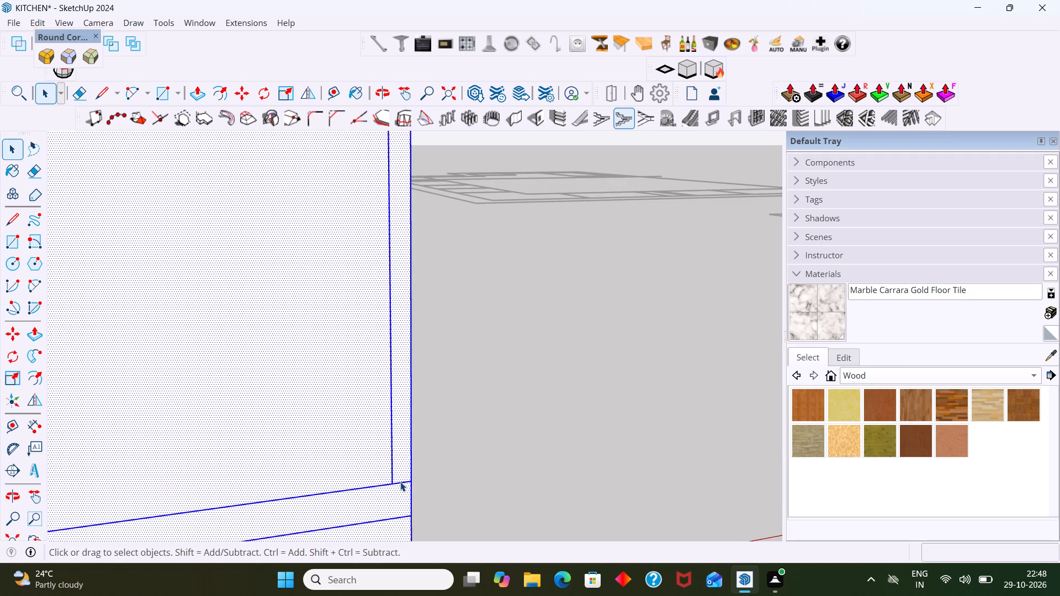
left_click(401, 481)
left_click(419, 475)
left_click(406, 483)
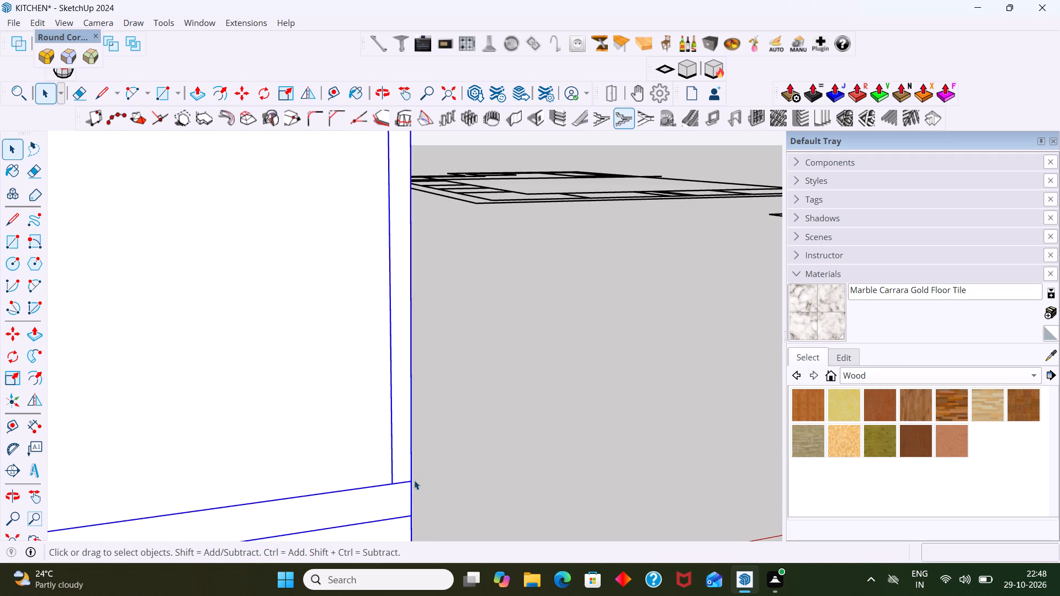
double_click(398, 475)
left_click(398, 482)
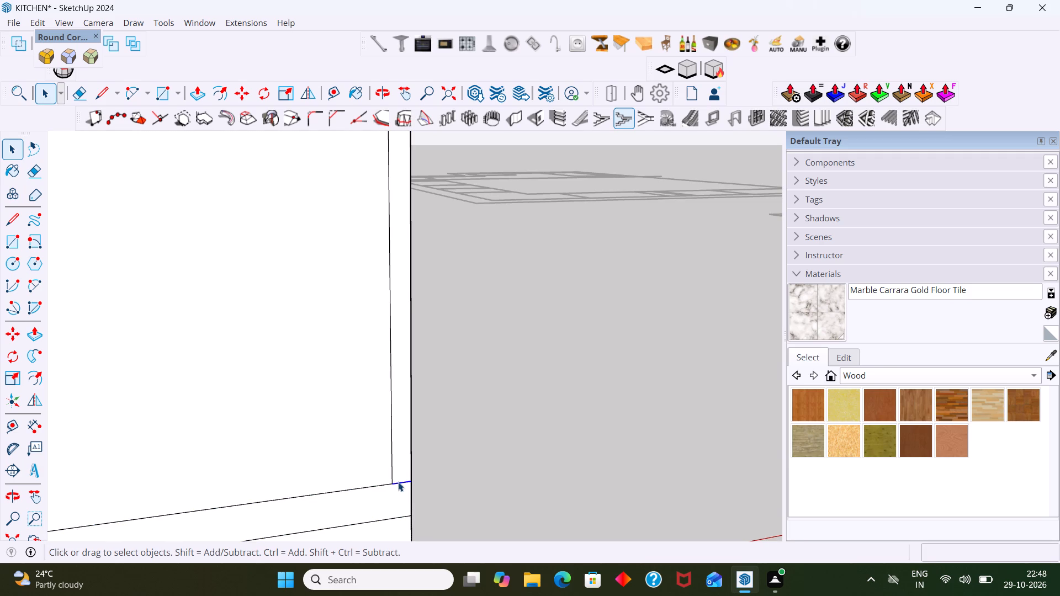
key("Delete")
scroll(398, 482, "down", 6)
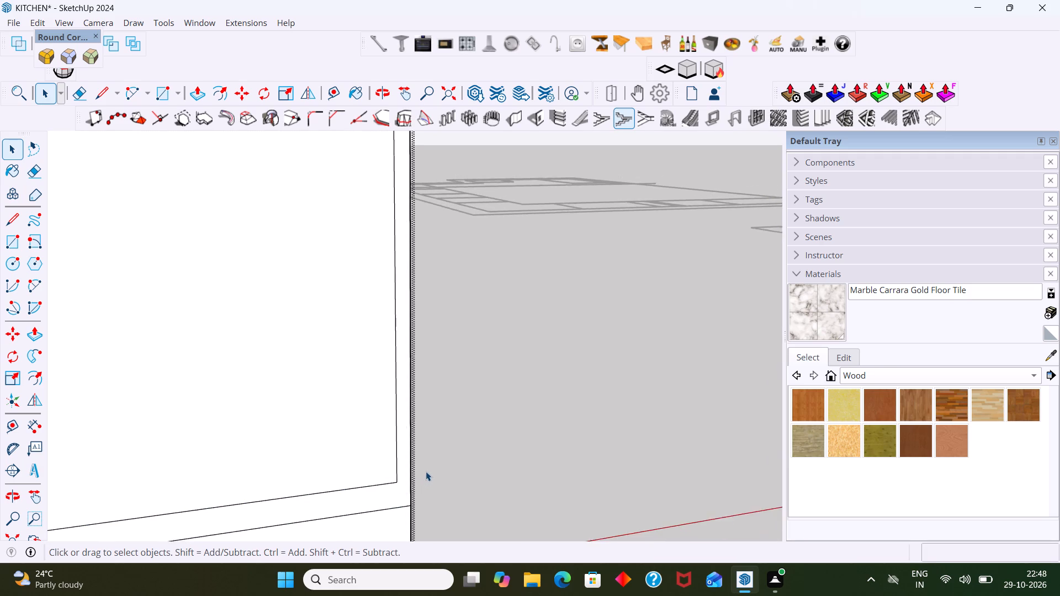
scroll(426, 471, "down", 5)
middle_click_drag(427, 469, 513, 581, "shift")
scroll(533, 509, "down", 9)
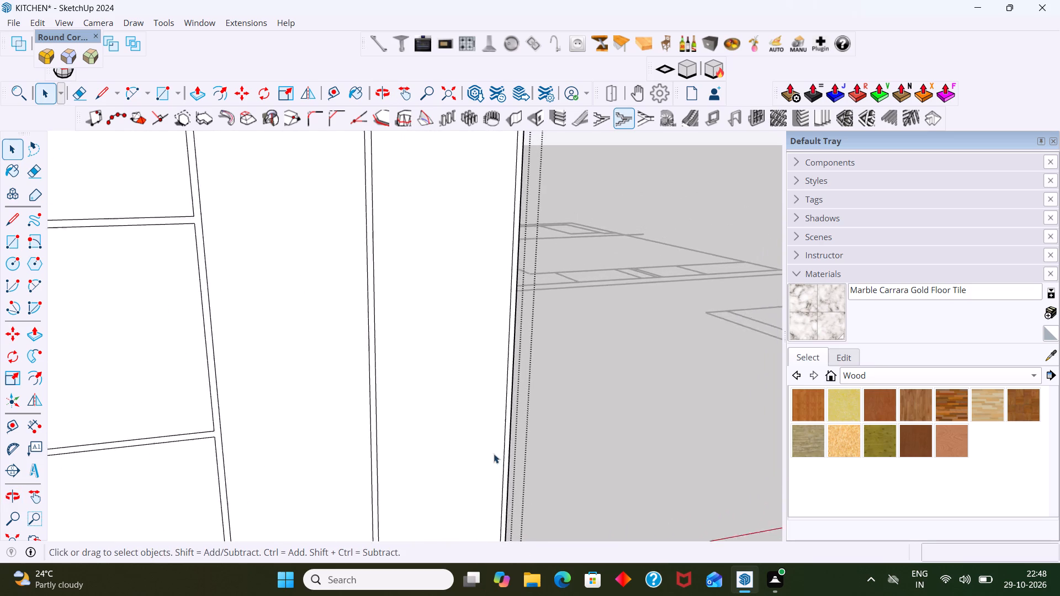
Close the cabinet group and examine the whole elevation and the foot of the tall unit for leftover lines.
scroll(494, 454, "down", 6)
middle_click_drag(467, 469, 452, 595, "shift")
scroll(512, 470, "up", 3)
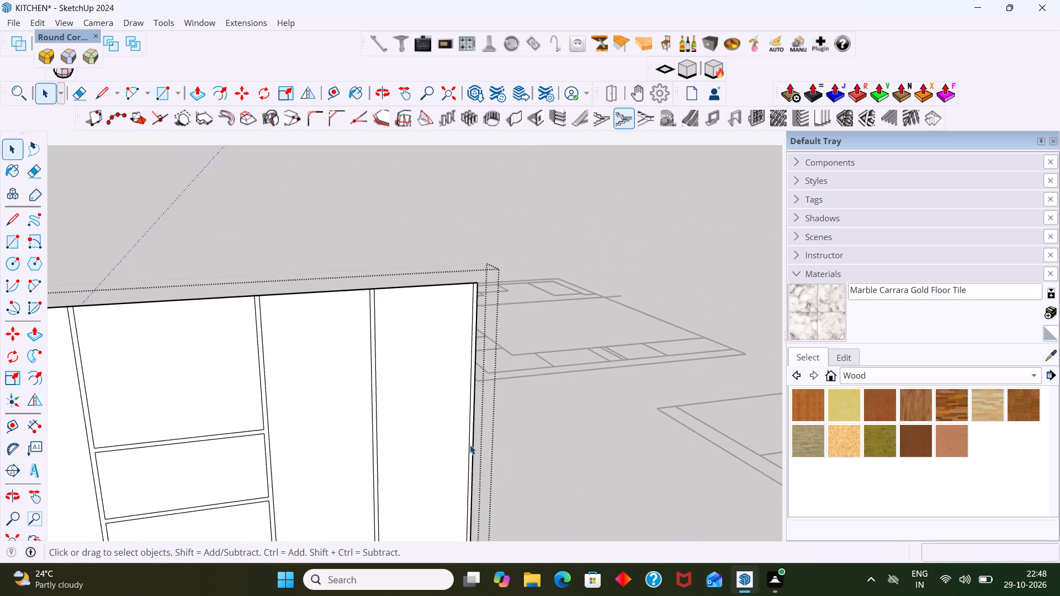
scroll(470, 445, "down", 10)
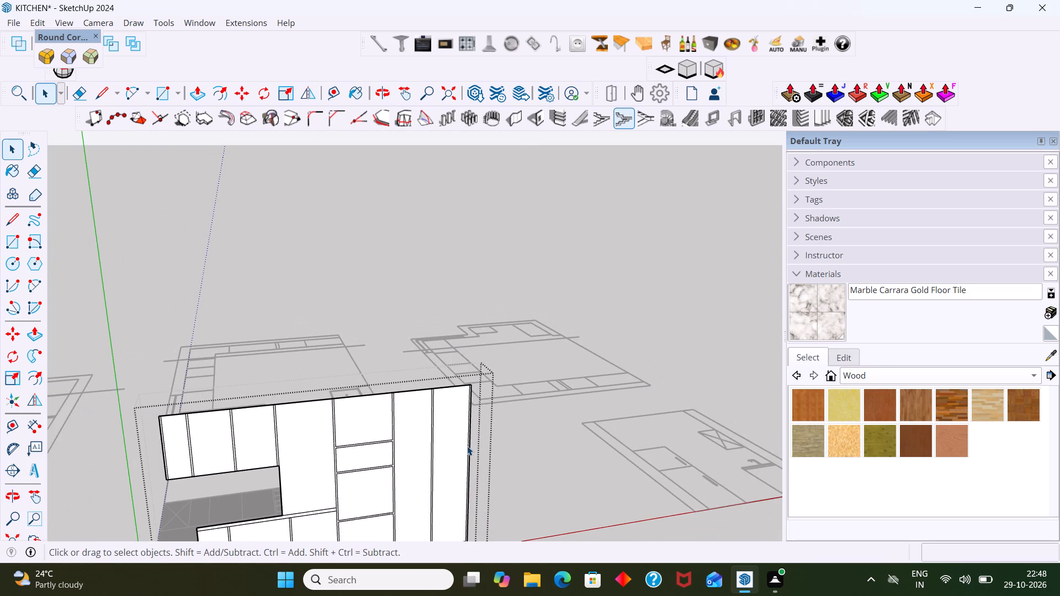
left_click(537, 409)
scroll(507, 432, "down", 1)
middle_click_drag(501, 414, 524, 347, "shift")
scroll(465, 391, "up", 4)
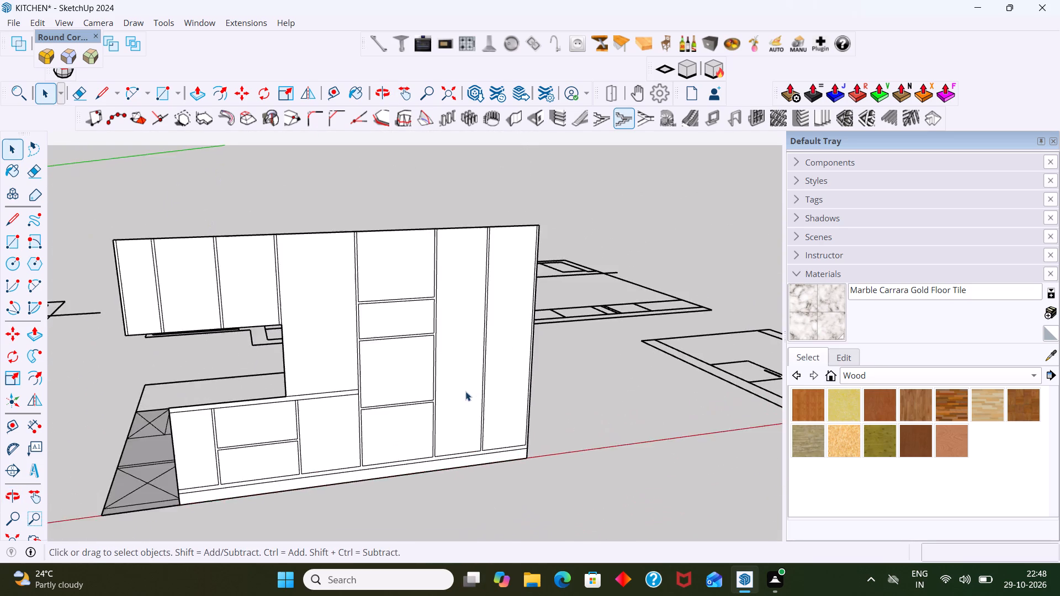
scroll(465, 391, "up", 5)
middle_click_drag(437, 399, 463, 334, "shift")
scroll(536, 387, "up", 1)
scroll(524, 395, "down", 2)
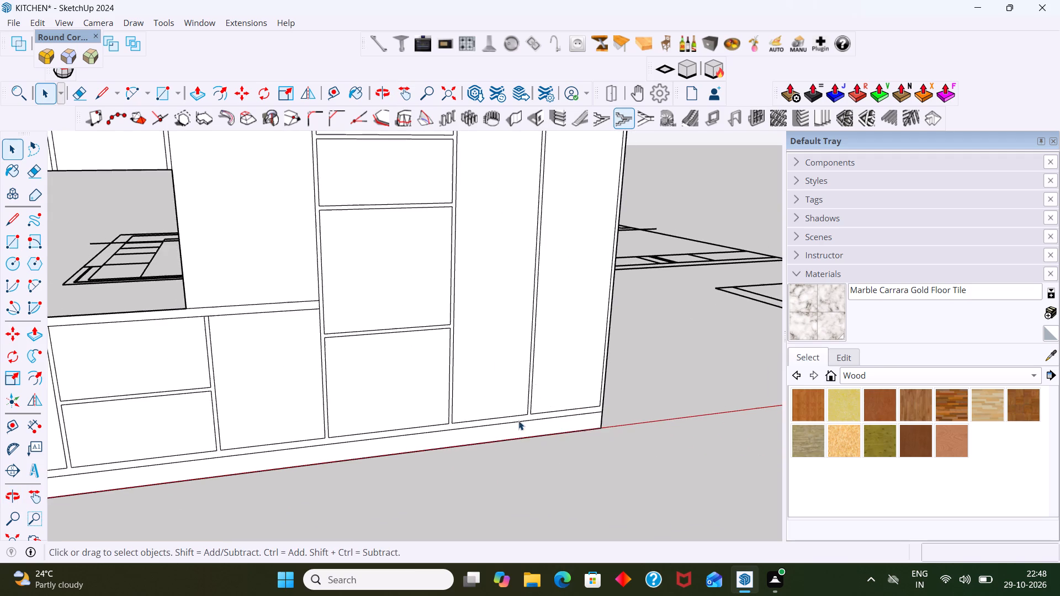
Inside the cabinet group, copy the base cabinet's outer vertical edge 18 mm inward to form an end strip.
scroll(518, 421, "down", 4)
middle_click_drag(229, 402, 483, 344, "shift")
scroll(441, 352, "up", 6)
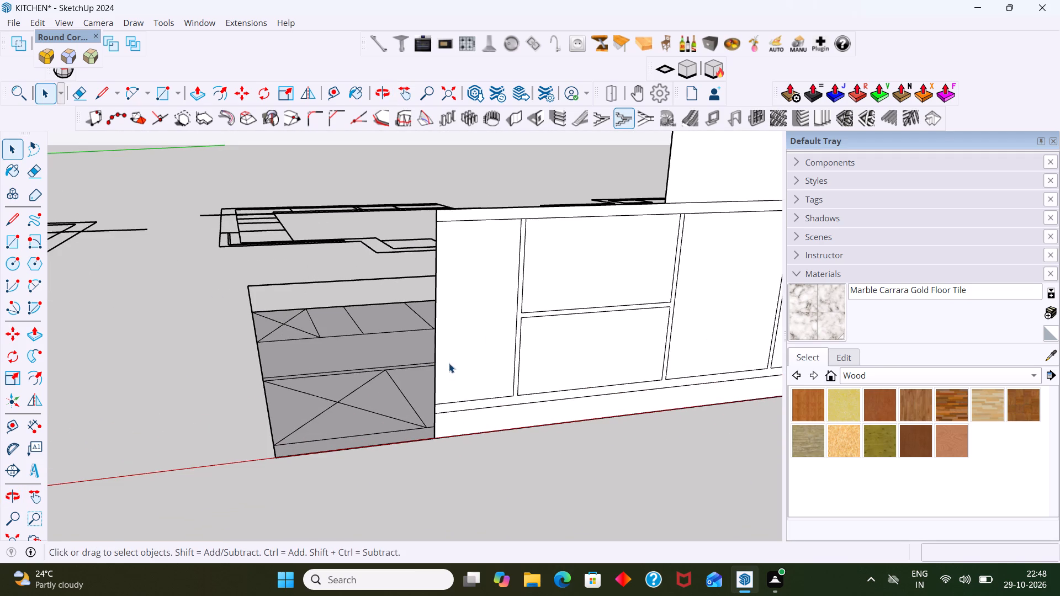
left_click(434, 373)
triple_click(436, 372)
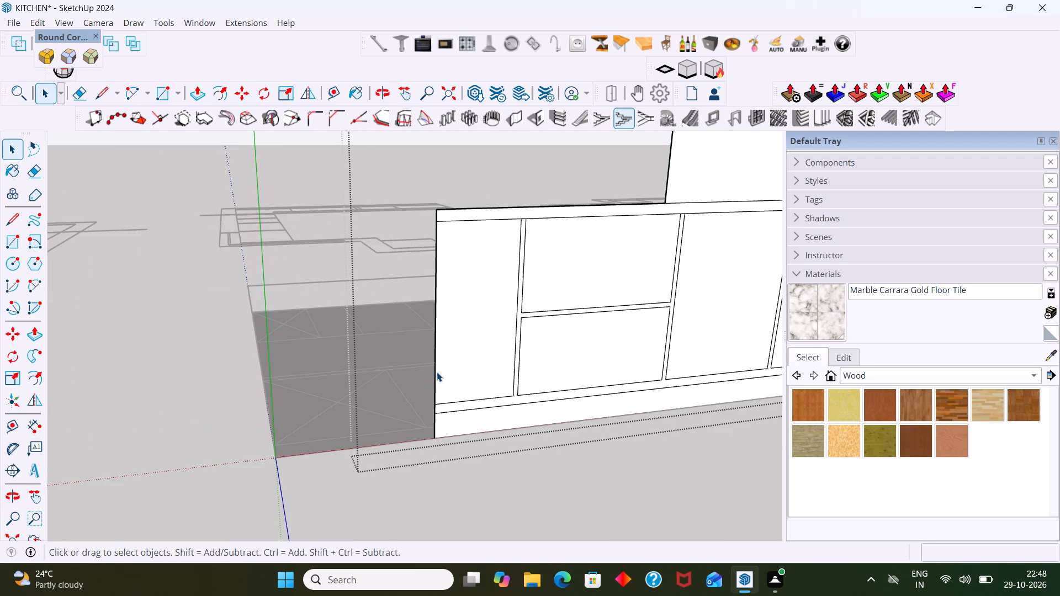
left_click(437, 372)
triple_click(437, 372)
triple_click(435, 370)
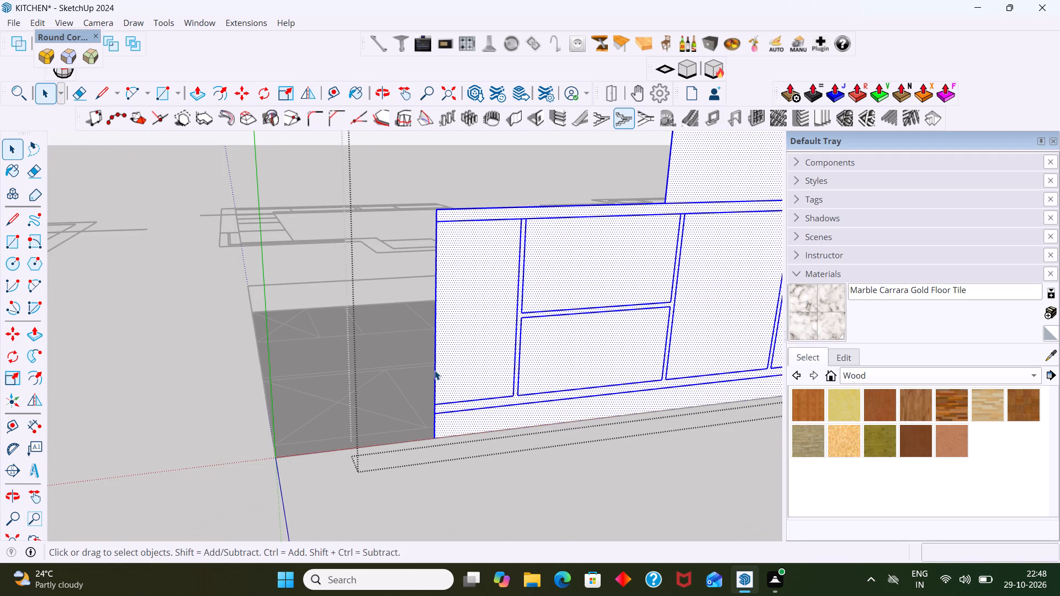
left_click(436, 369)
left_click(437, 366)
left_click(441, 366)
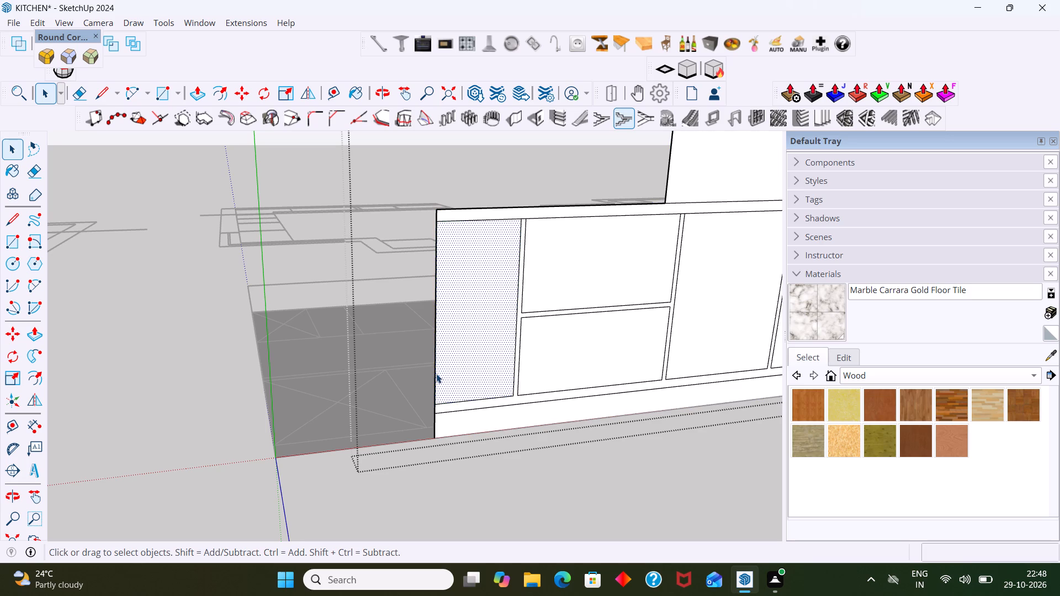
left_click(436, 374)
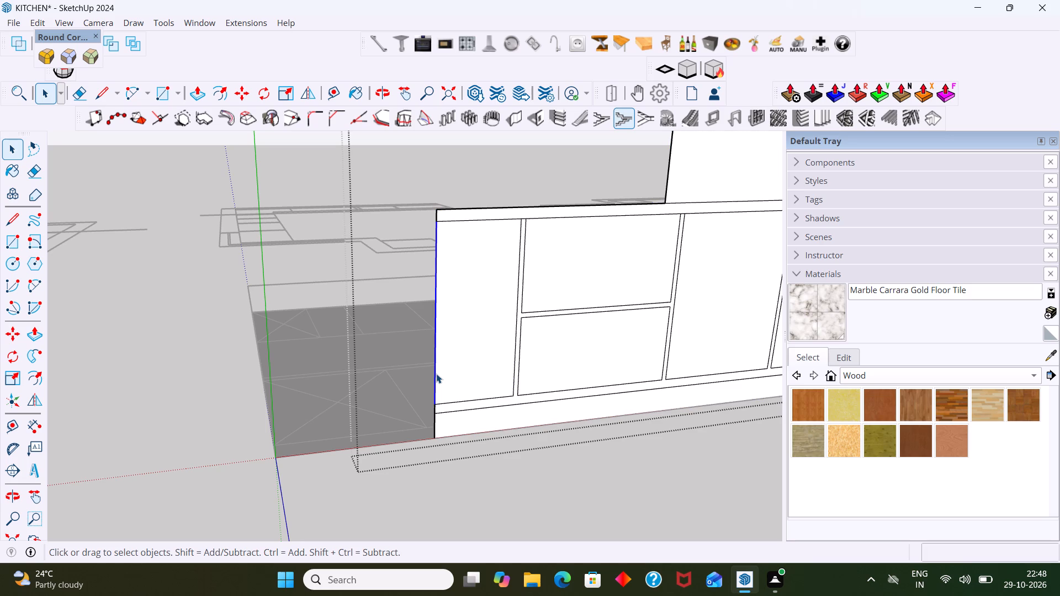
key("m")
left_click(436, 374)
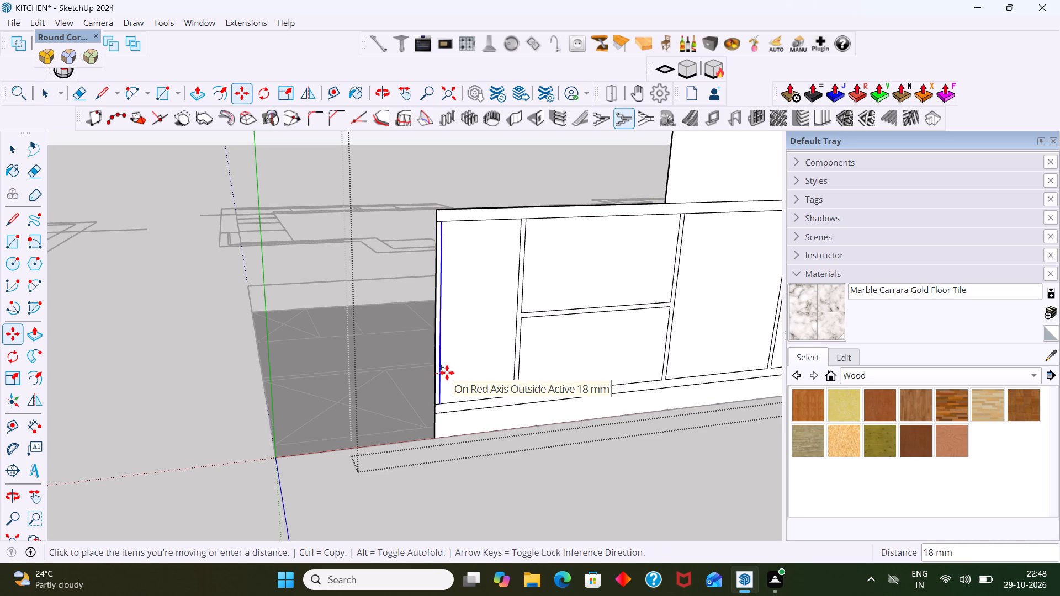
type("18")
key("Return")
key("space")
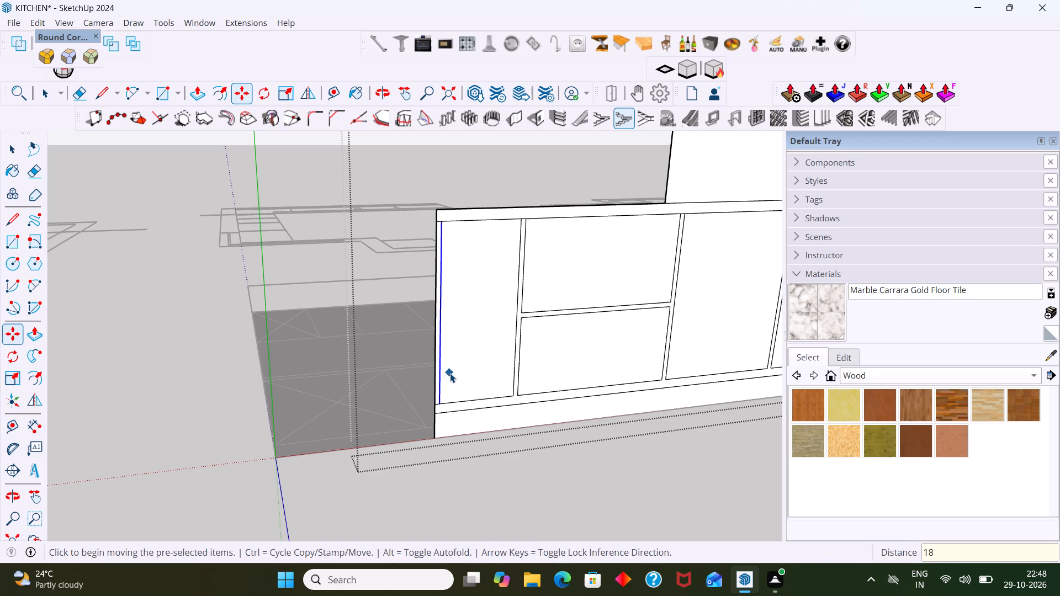
Delete the short horizontal segment closing the foot of the base cabinet's 18 mm end strip.
scroll(448, 400, "up", 12)
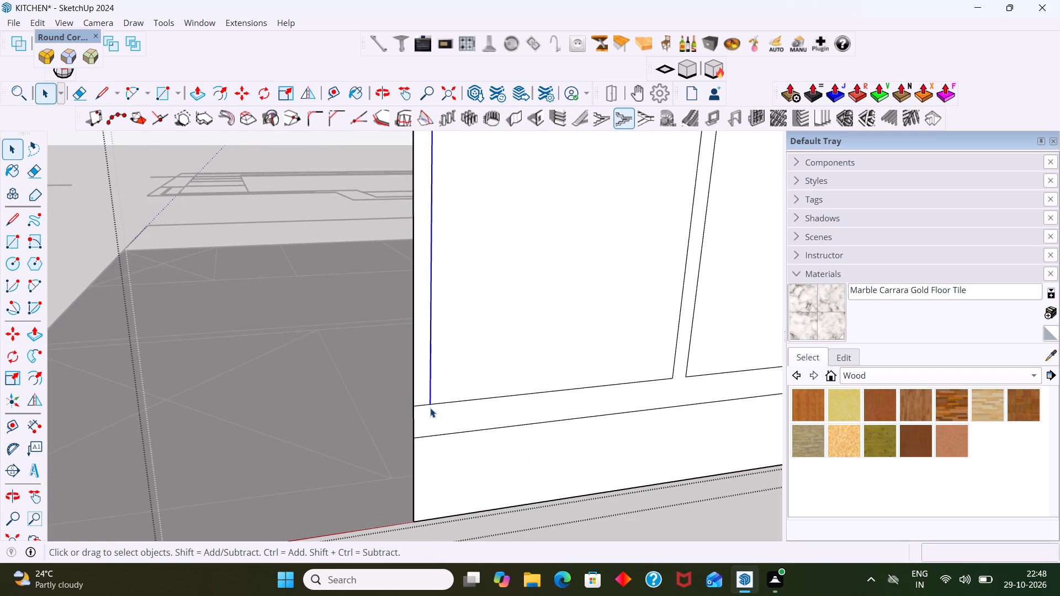
left_click(425, 406)
key("Delete")
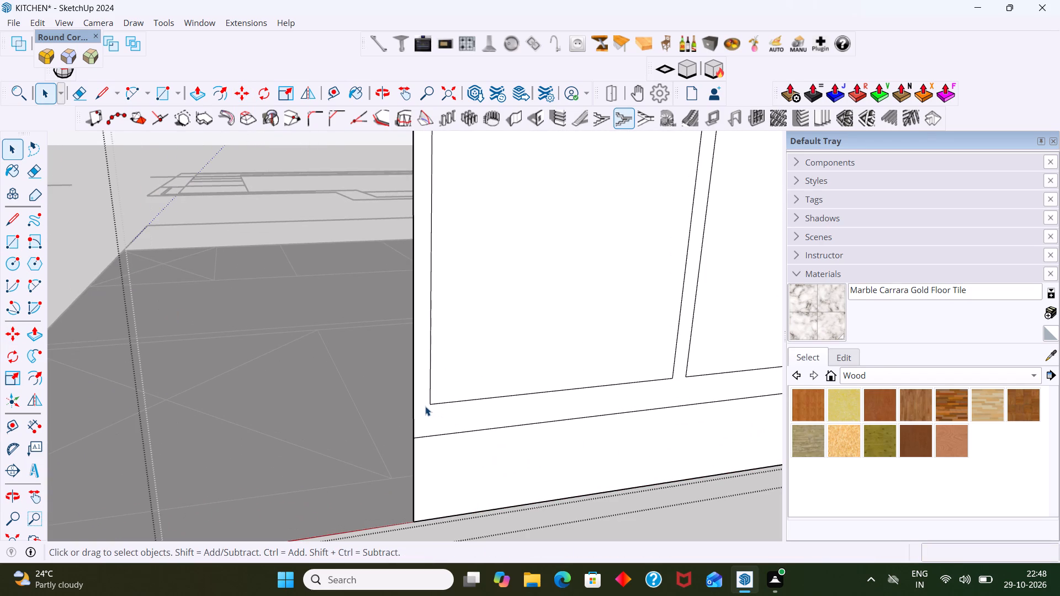
Make a group from the horizontal countertop strip above the base cabinet fronts, including its bounding edges.
scroll(425, 406, "down", 15)
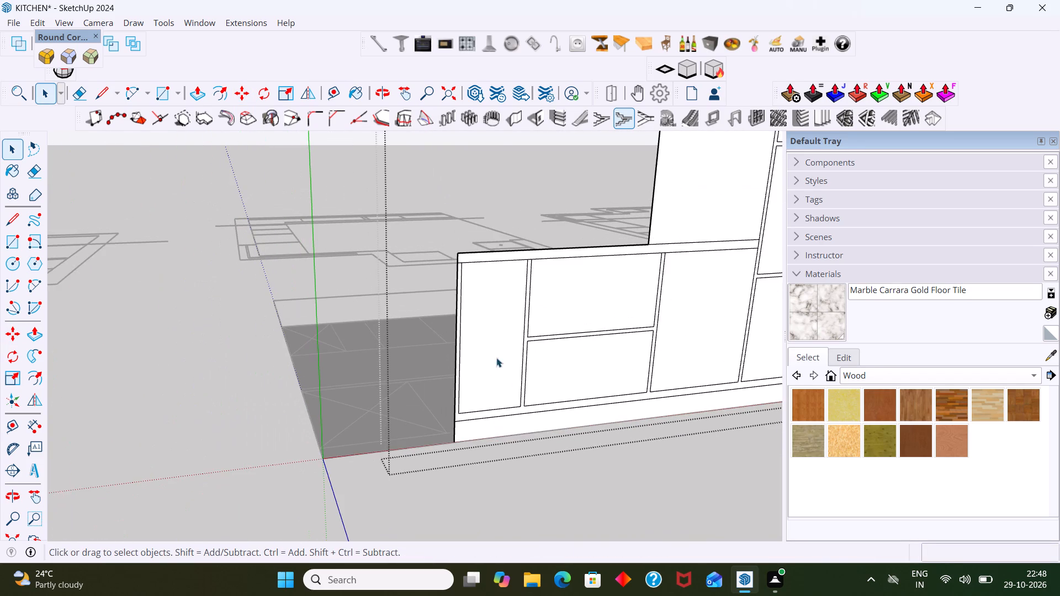
scroll(448, 279, "up", 12)
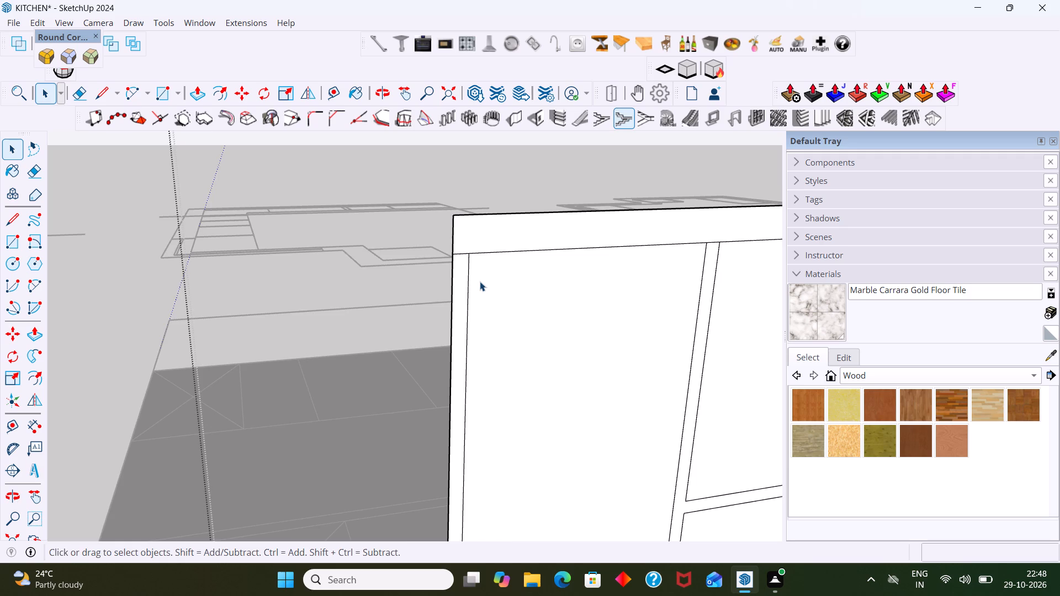
middle_click_drag(480, 281, 282, 287, "shift")
scroll(310, 278, "down", 20)
scroll(310, 278, "down", 2)
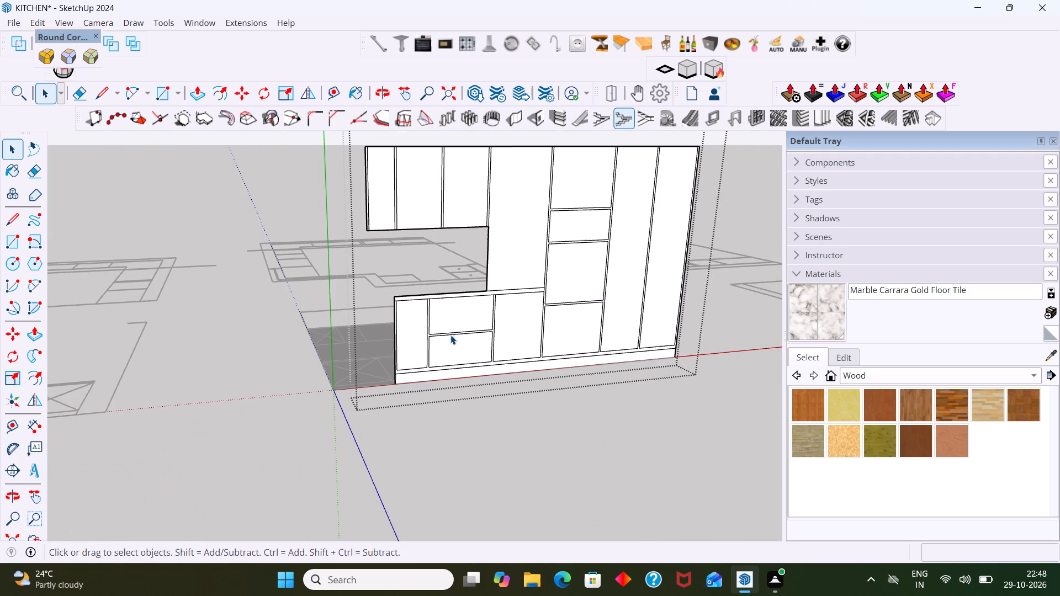
scroll(421, 307, "up", 5)
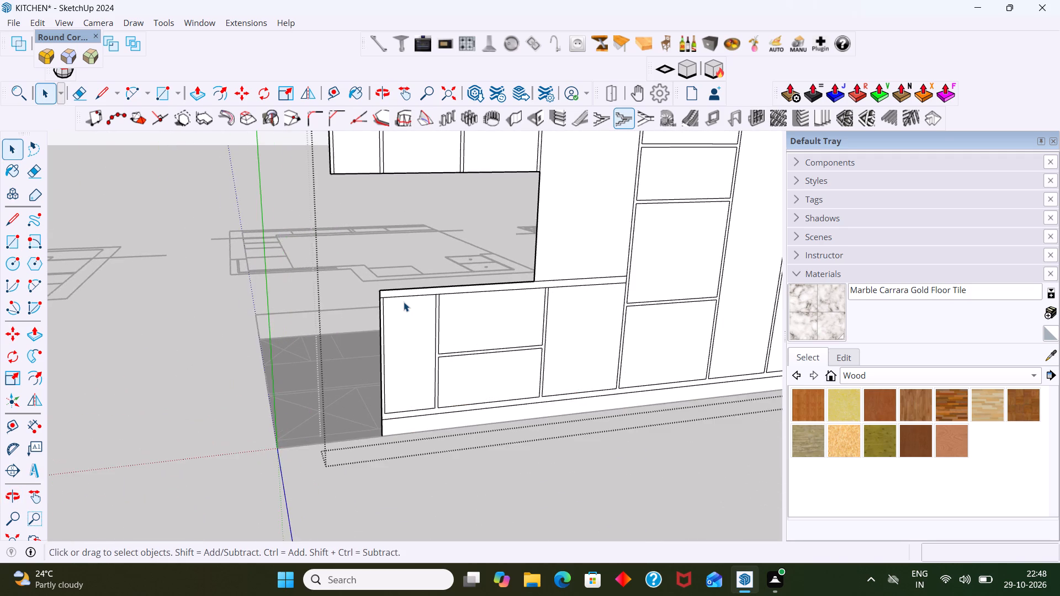
scroll(404, 302, "down", 5)
middle_click_drag(400, 313, 337, 360)
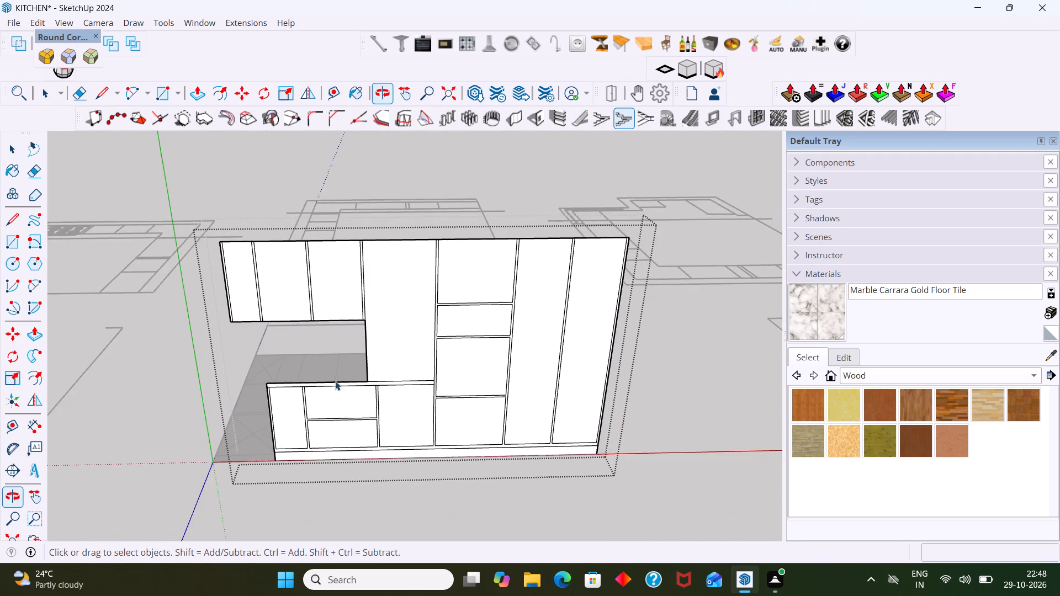
scroll(337, 397, "up", 14)
left_click(312, 372)
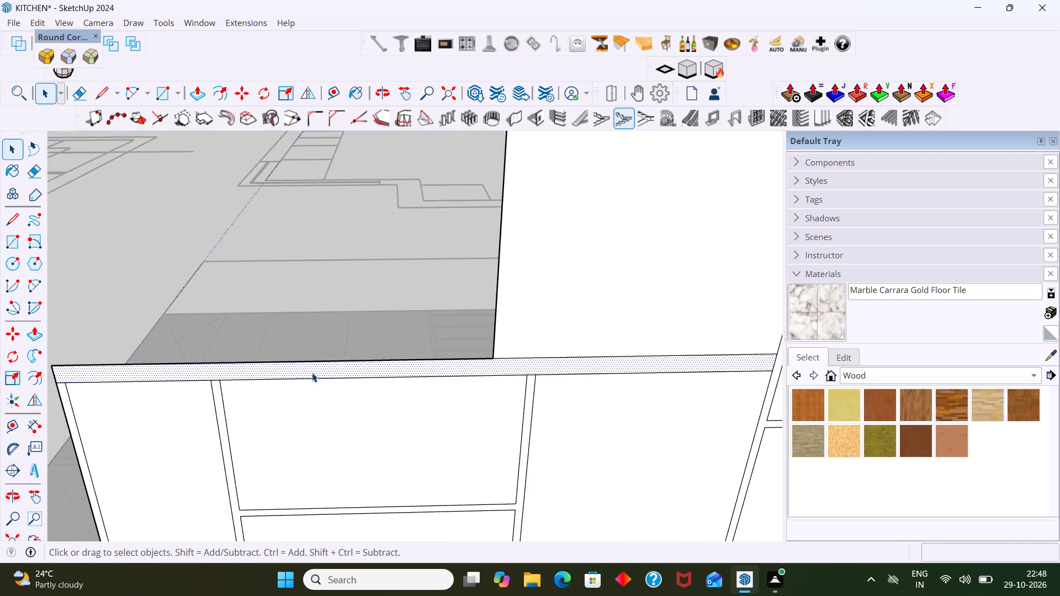
double_click(312, 372)
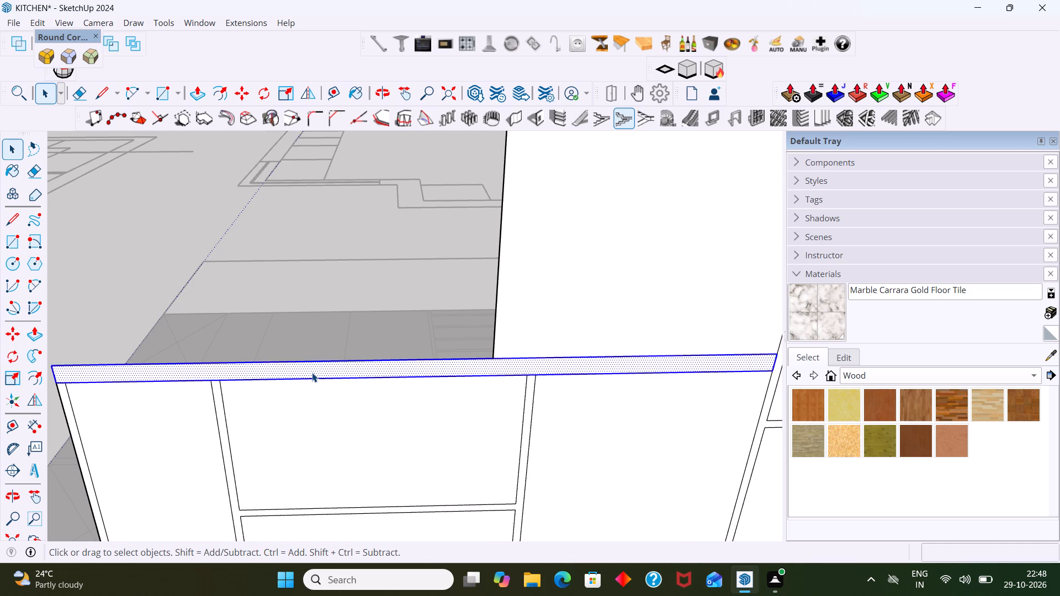
right_click(312, 372)
left_click(364, 131)
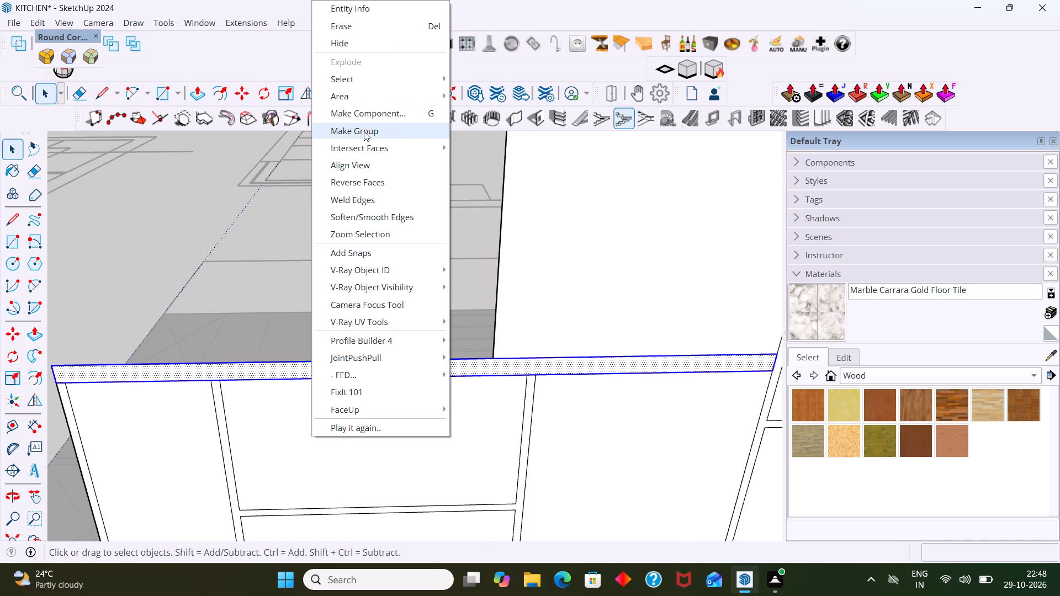
Inside the new countertop group, extrude the strip's face 350 mm forward with Push/Pull.
left_click(342, 372)
double_click(342, 372)
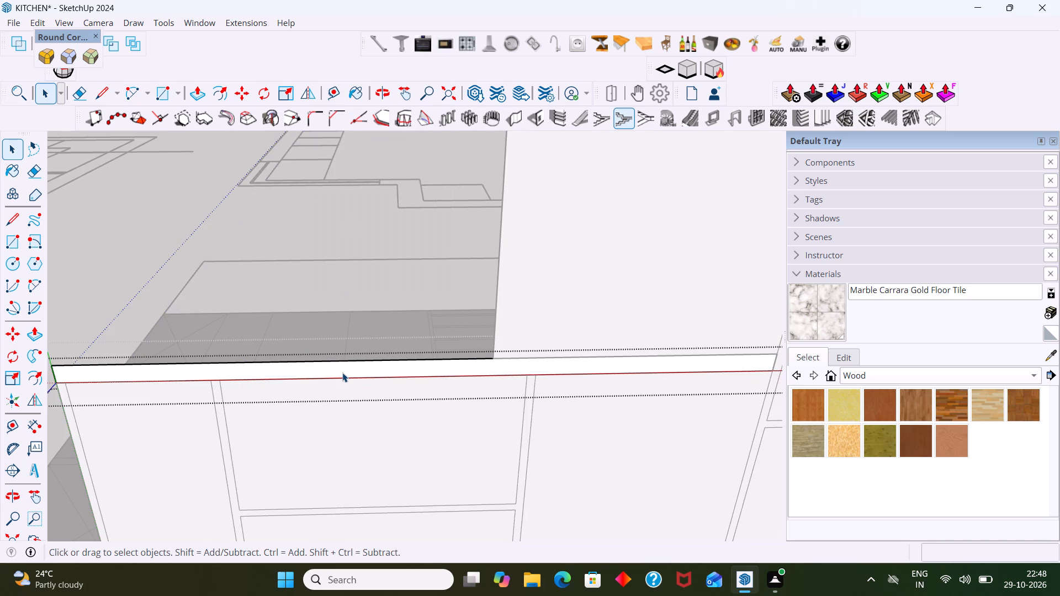
key("p")
left_click(342, 372)
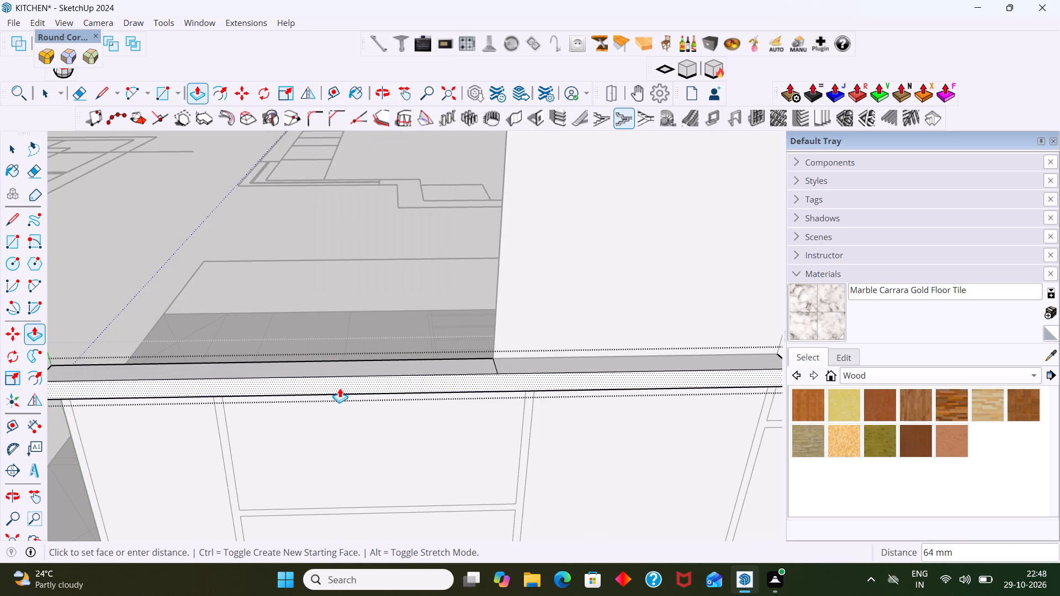
type("350")
key("Return")
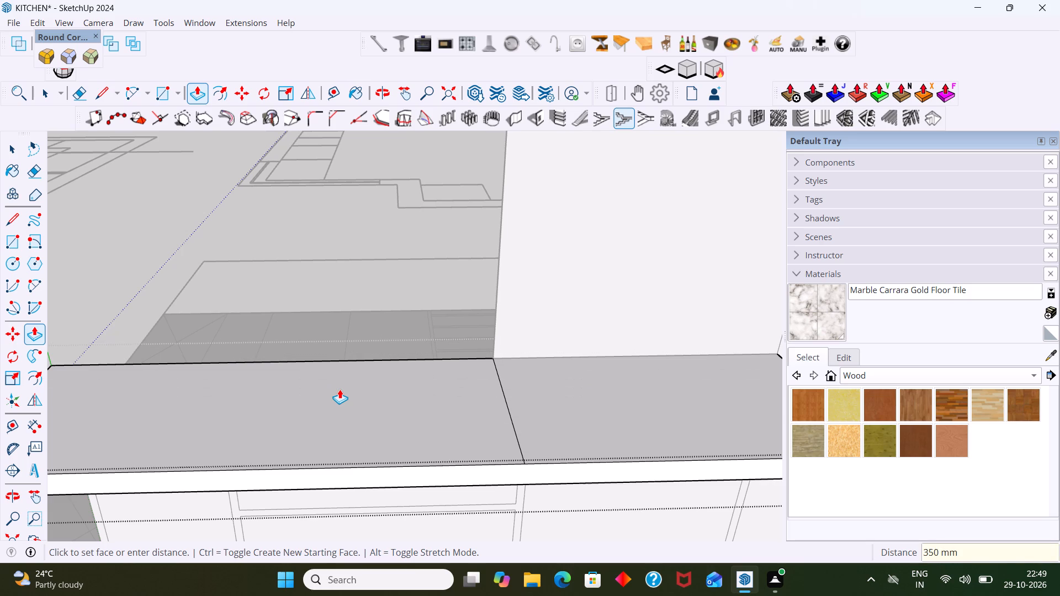
key("space")
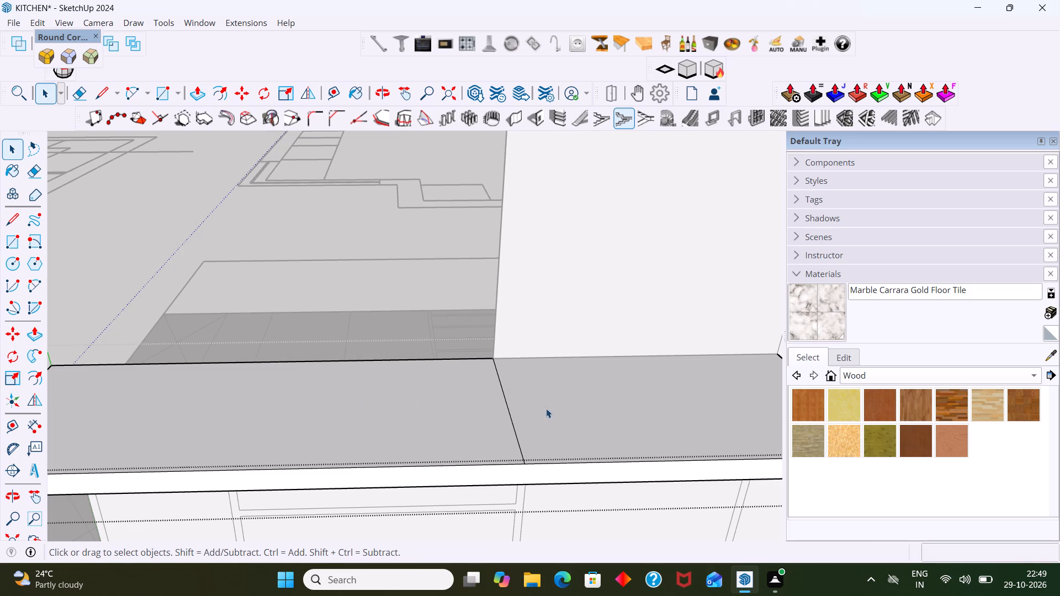
Delete the stray edge crossing the countertop's upper face and close the countertop group.
left_click(517, 439)
key("Delete")
scroll(517, 441, "down", 12)
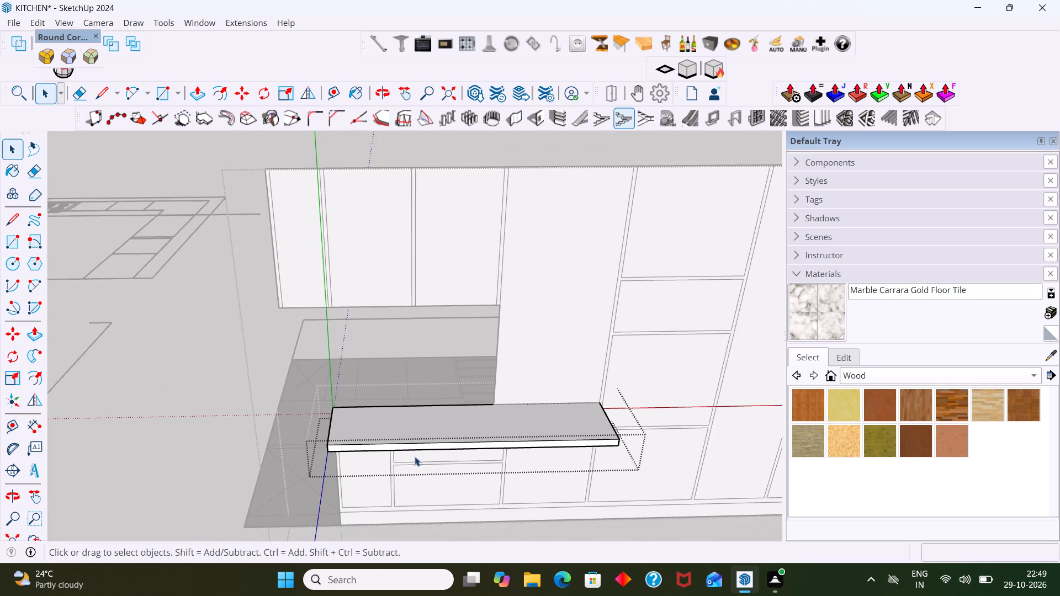
scroll(361, 472, "down", 7)
left_click(701, 499)
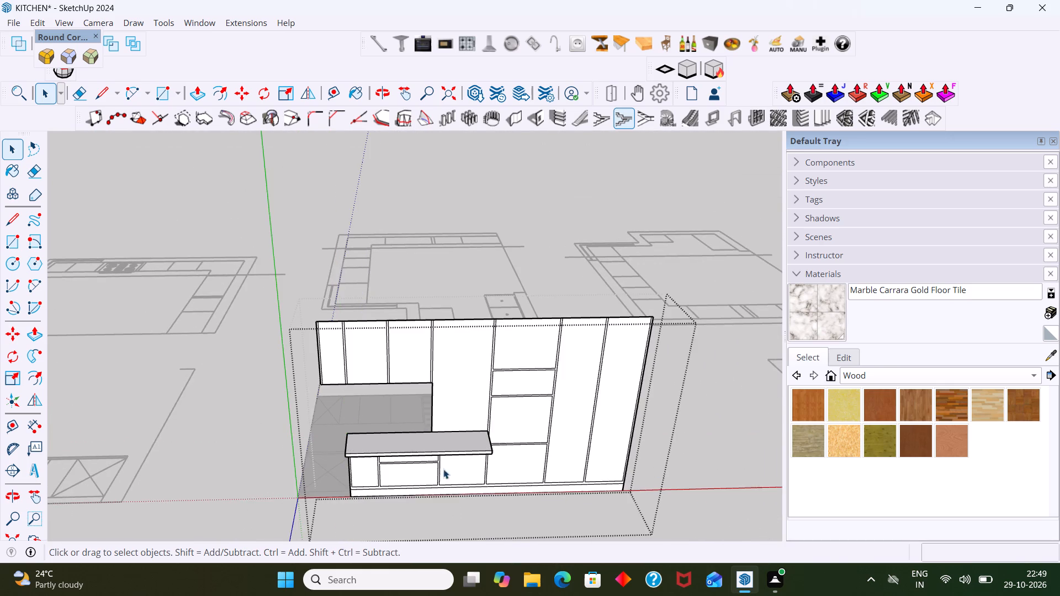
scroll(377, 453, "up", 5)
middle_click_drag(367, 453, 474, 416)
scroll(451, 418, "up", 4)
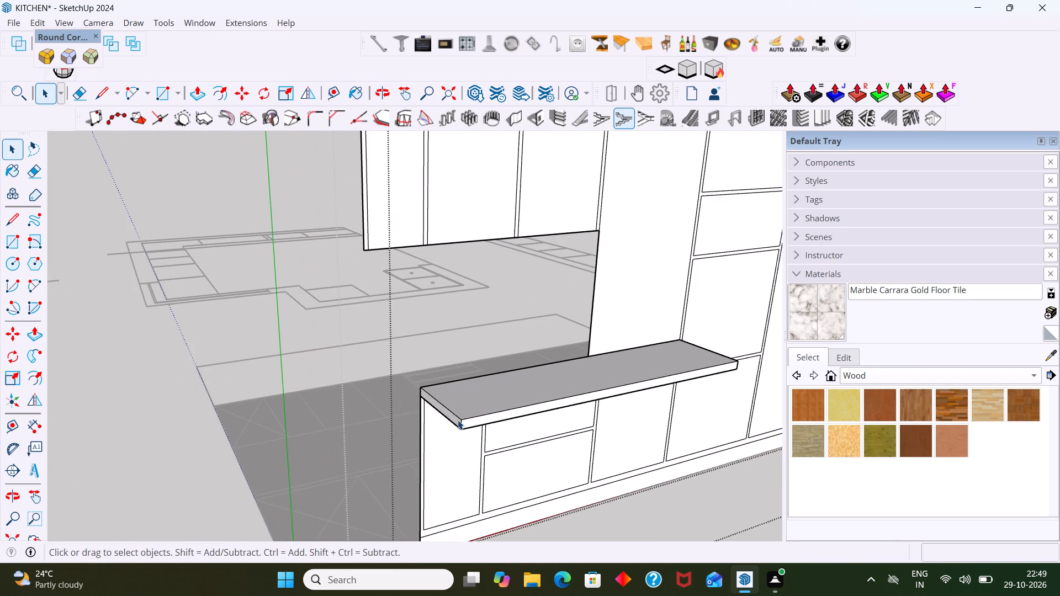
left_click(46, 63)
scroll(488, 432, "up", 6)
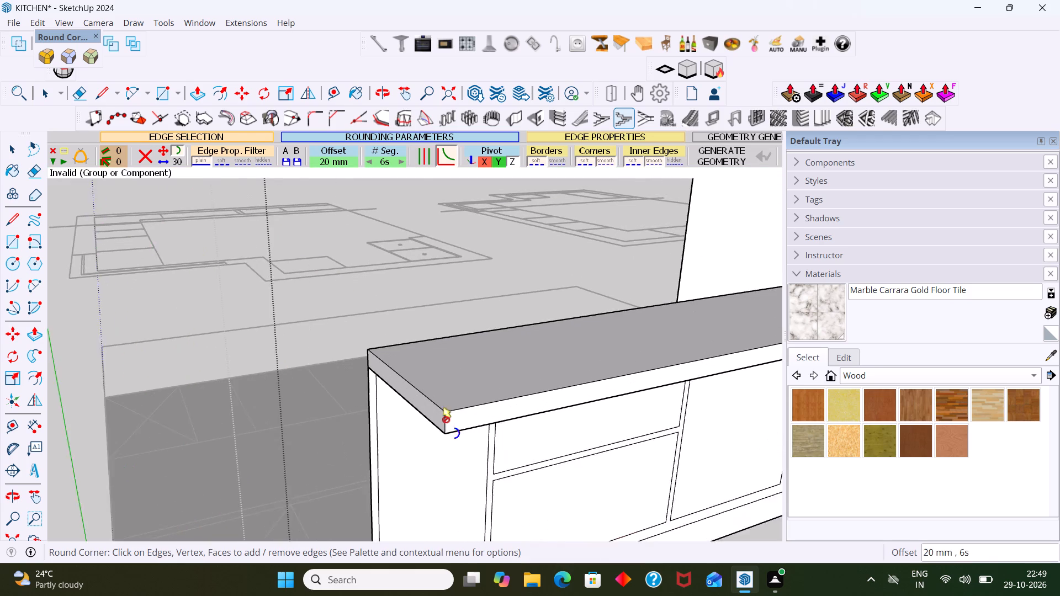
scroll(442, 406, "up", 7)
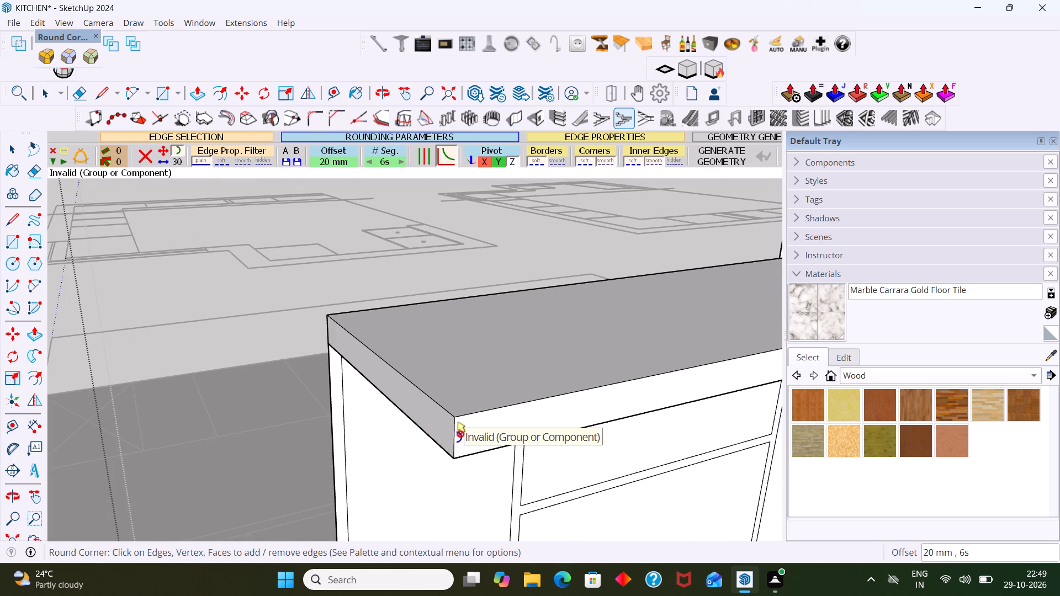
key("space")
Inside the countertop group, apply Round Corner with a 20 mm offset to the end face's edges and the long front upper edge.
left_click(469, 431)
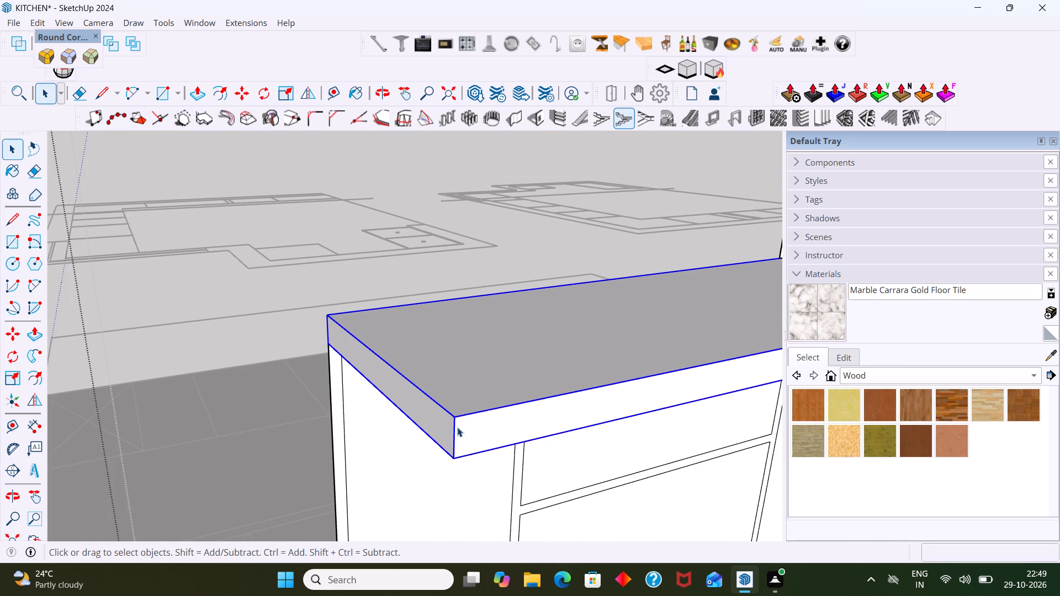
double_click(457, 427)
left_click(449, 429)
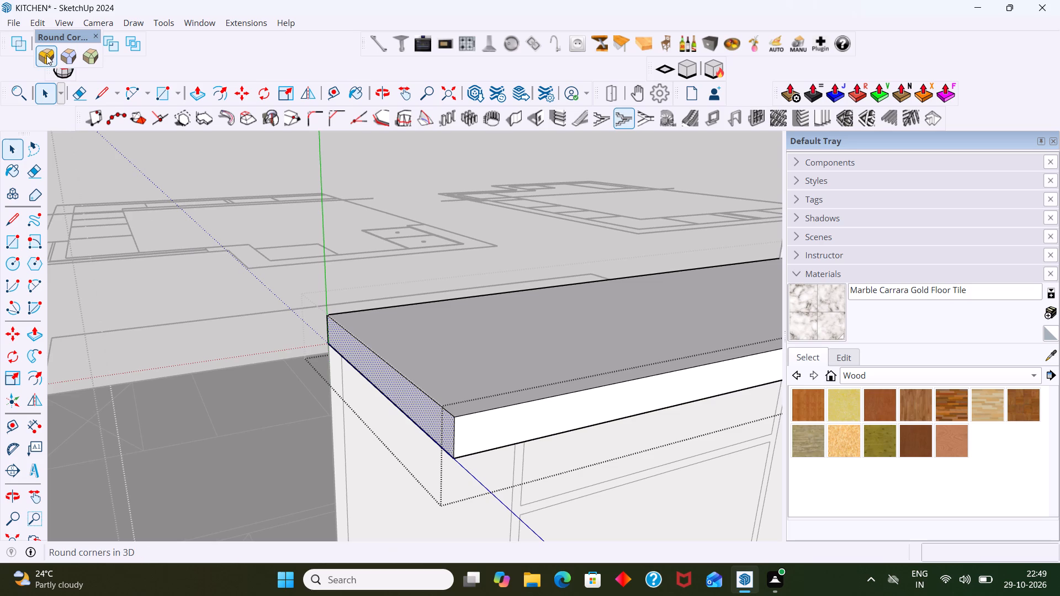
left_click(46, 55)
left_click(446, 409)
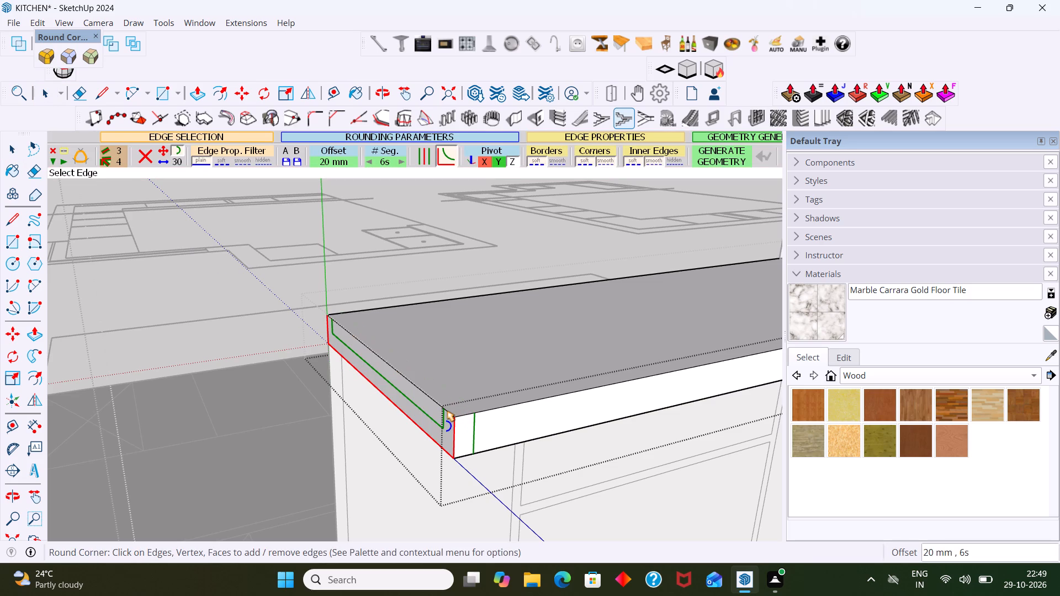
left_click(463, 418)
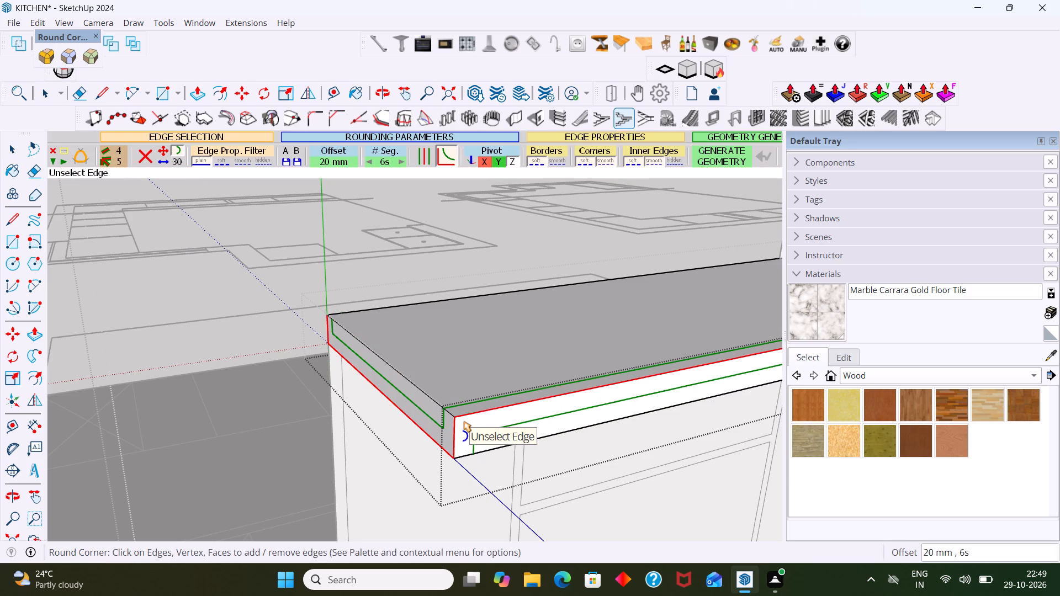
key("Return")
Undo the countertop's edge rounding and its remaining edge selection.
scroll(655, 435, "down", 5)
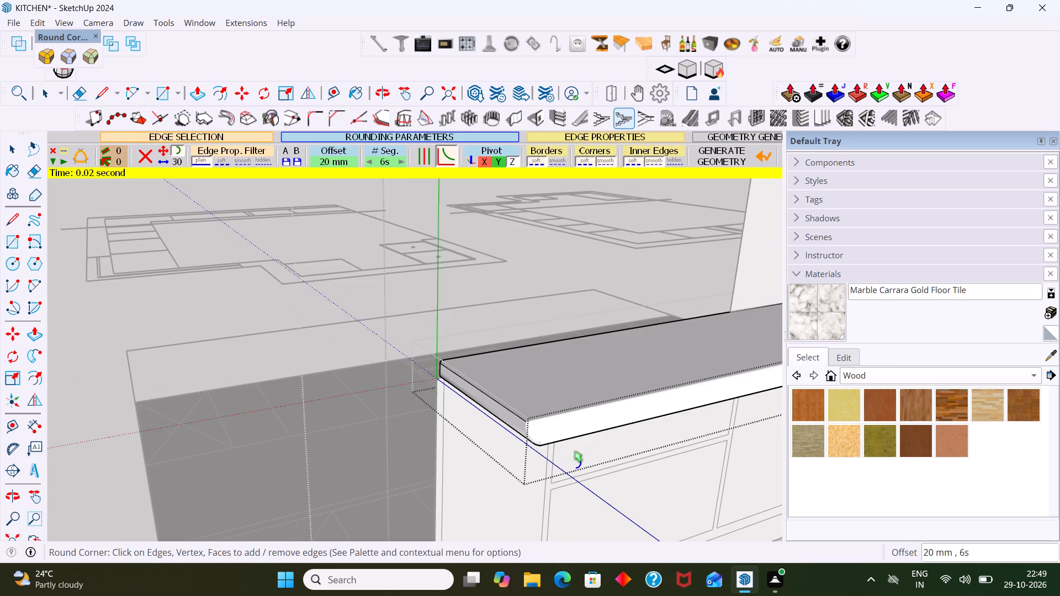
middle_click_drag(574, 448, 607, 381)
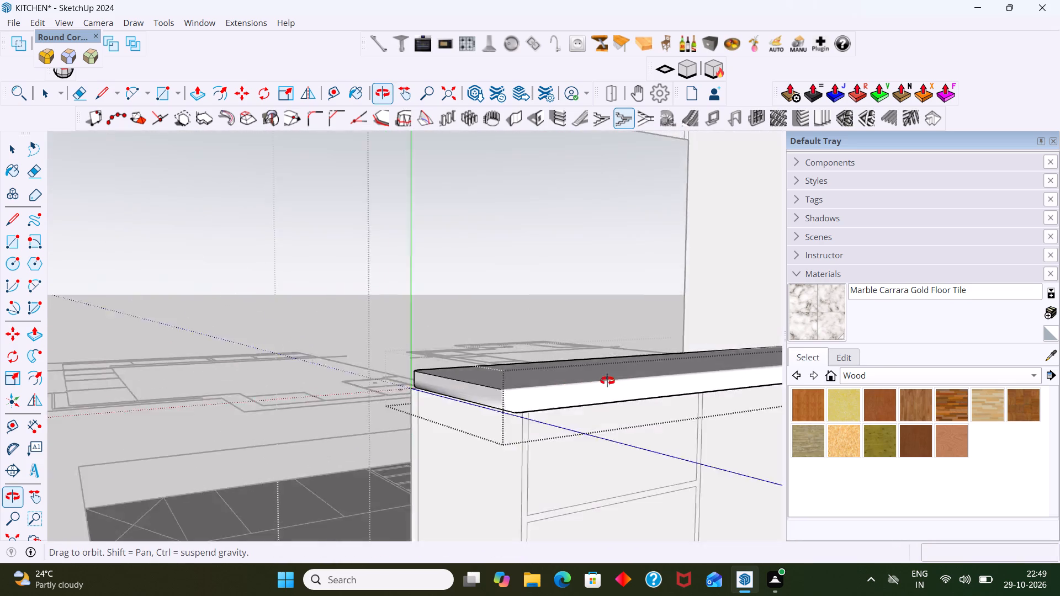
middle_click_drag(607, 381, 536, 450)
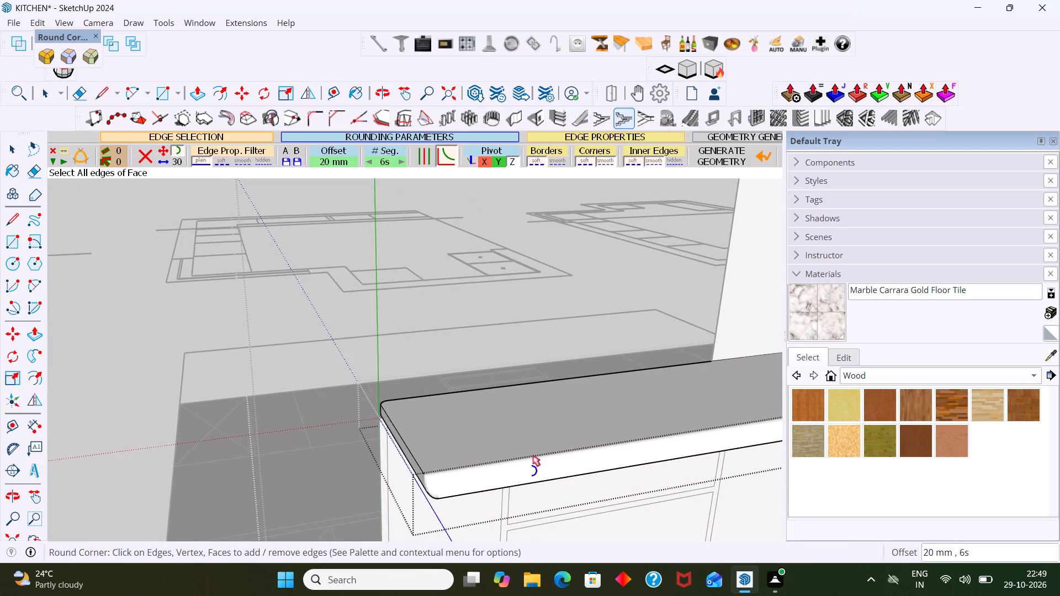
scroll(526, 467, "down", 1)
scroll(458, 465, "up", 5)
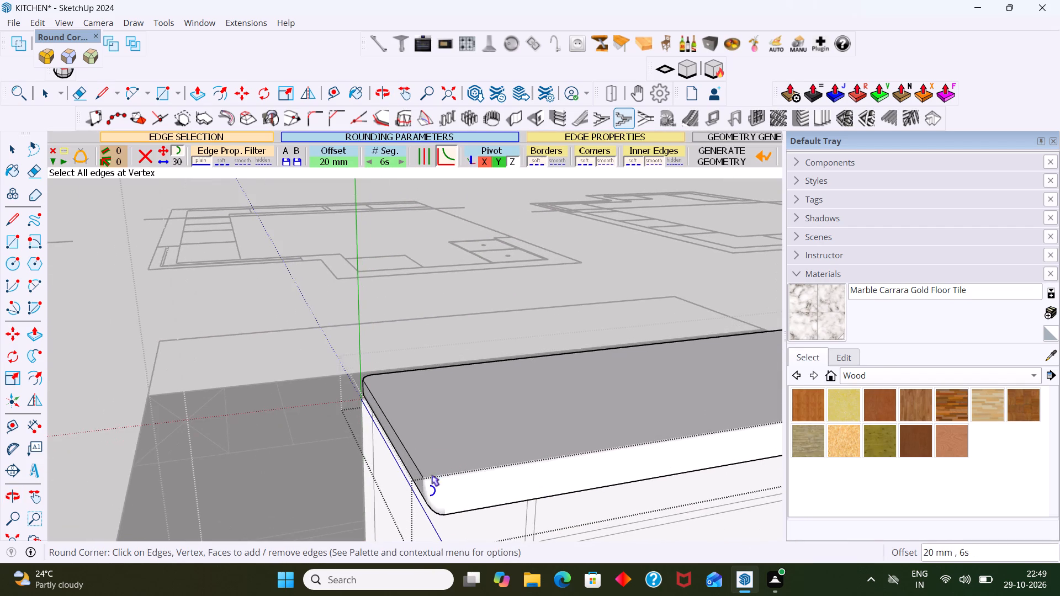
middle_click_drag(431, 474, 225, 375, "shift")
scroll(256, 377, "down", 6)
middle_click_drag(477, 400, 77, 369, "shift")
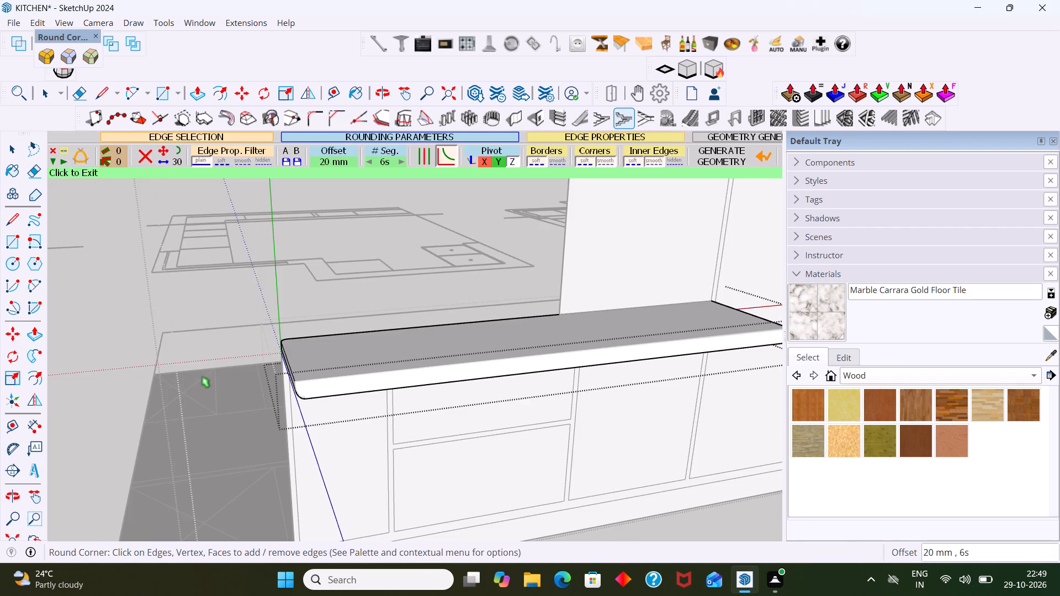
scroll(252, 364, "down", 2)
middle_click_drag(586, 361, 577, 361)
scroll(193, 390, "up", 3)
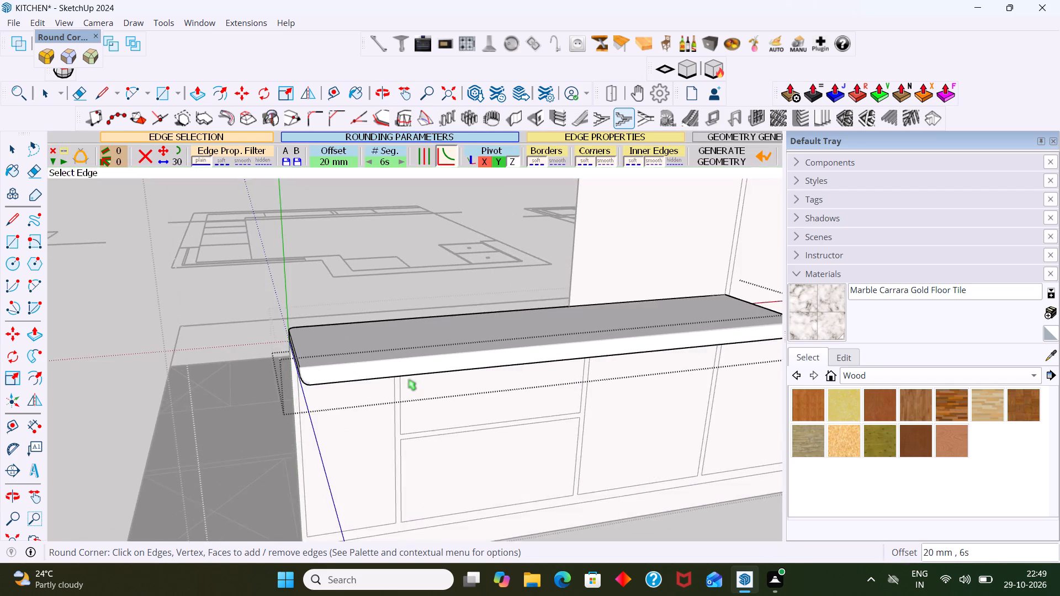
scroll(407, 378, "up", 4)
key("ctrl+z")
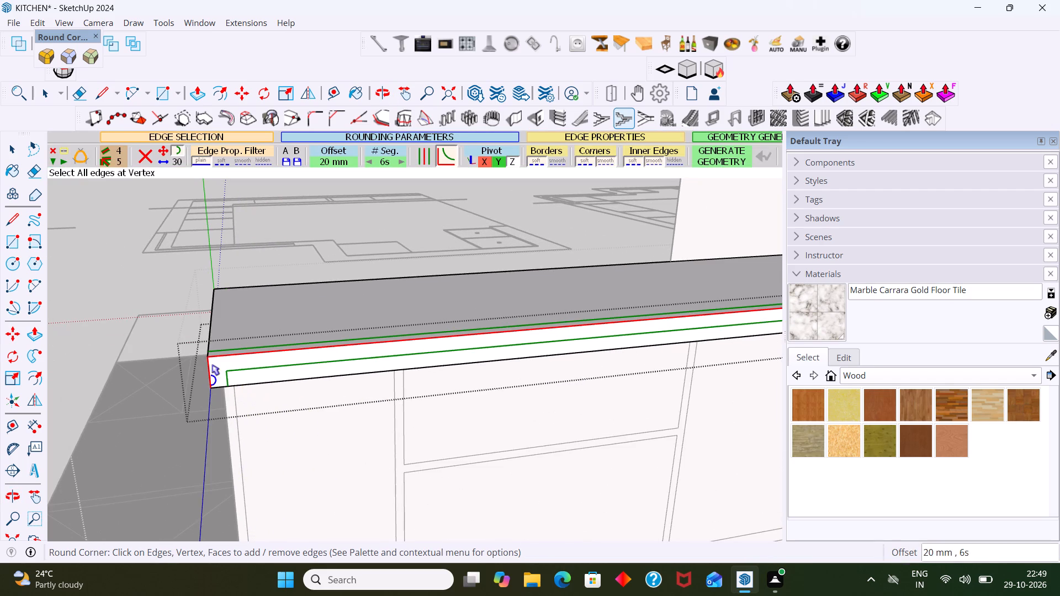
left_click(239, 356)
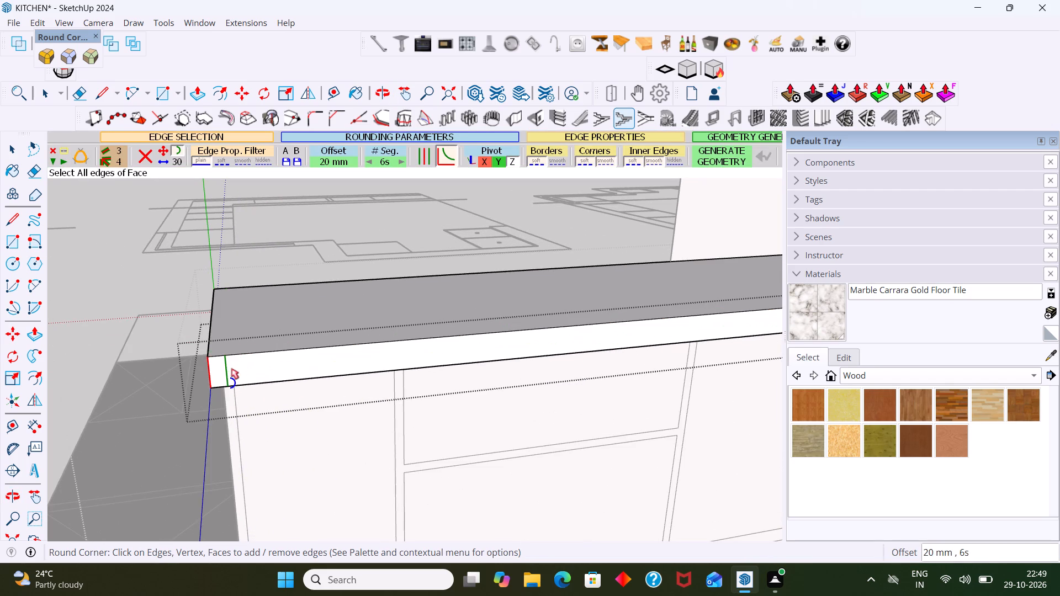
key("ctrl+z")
Inside the countertop group, round all edges of the long front face with Round Corner at a 20 mm offset and generate the geometry.
scroll(221, 355, "up", 9)
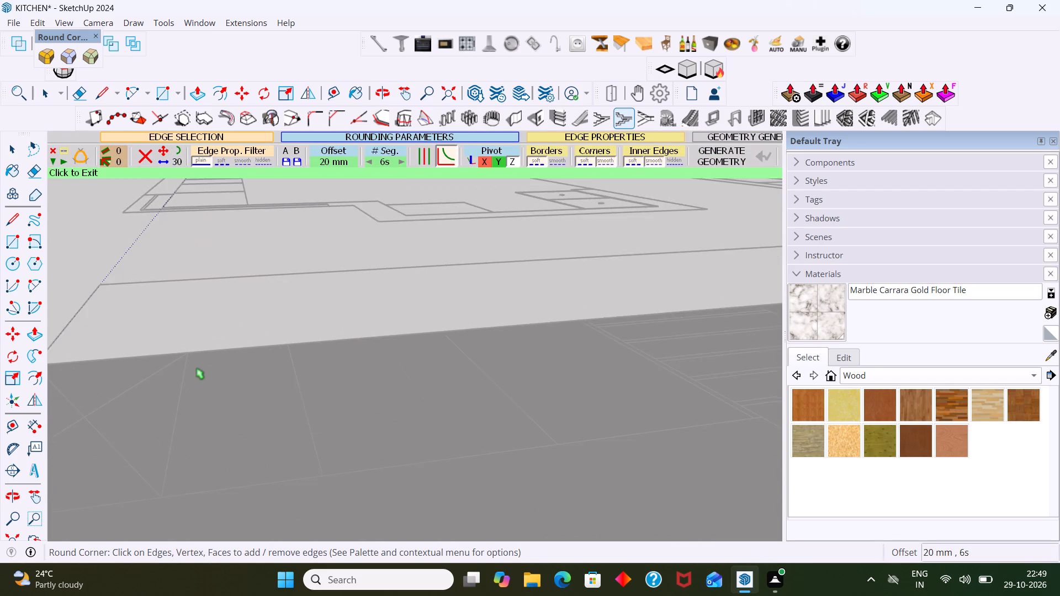
scroll(216, 367, "down", 9)
scroll(362, 429, "up", 6)
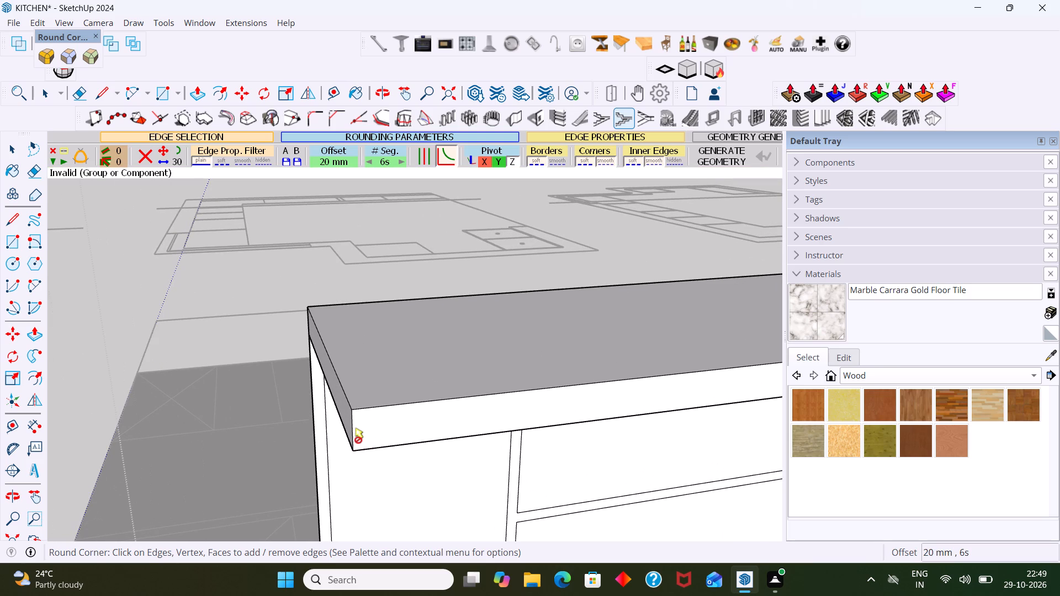
key("space")
left_click(372, 435)
scroll(371, 435, "up", 1)
triple_click(367, 434)
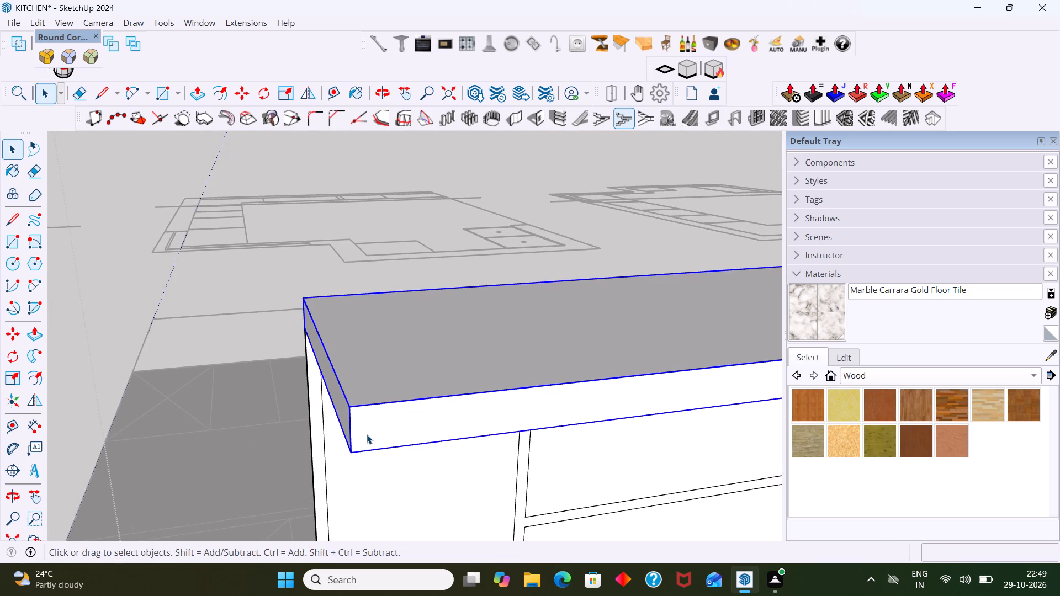
left_click(365, 435)
left_click(369, 430)
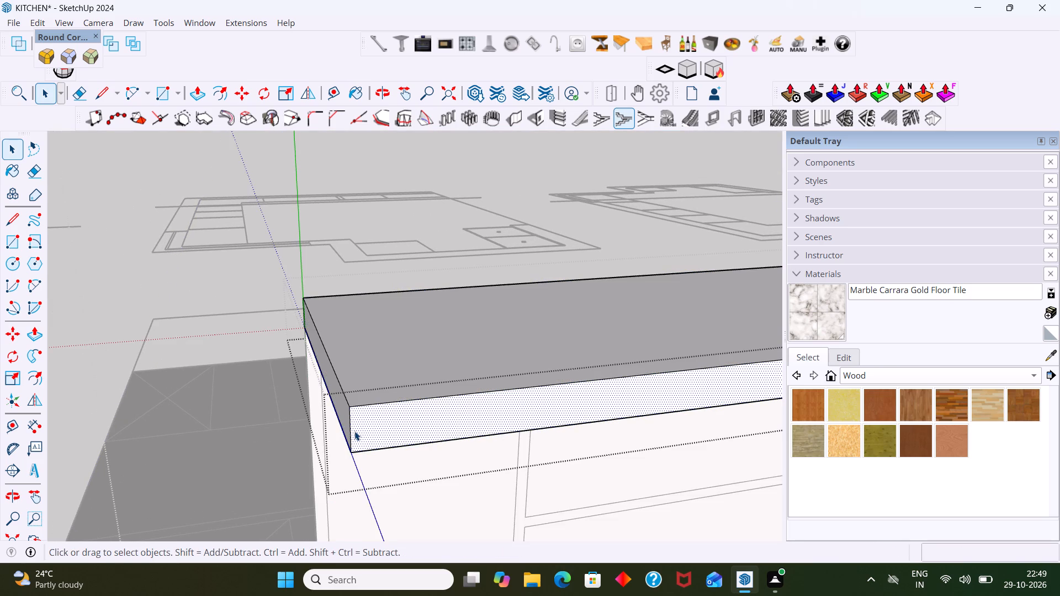
left_click(46, 54)
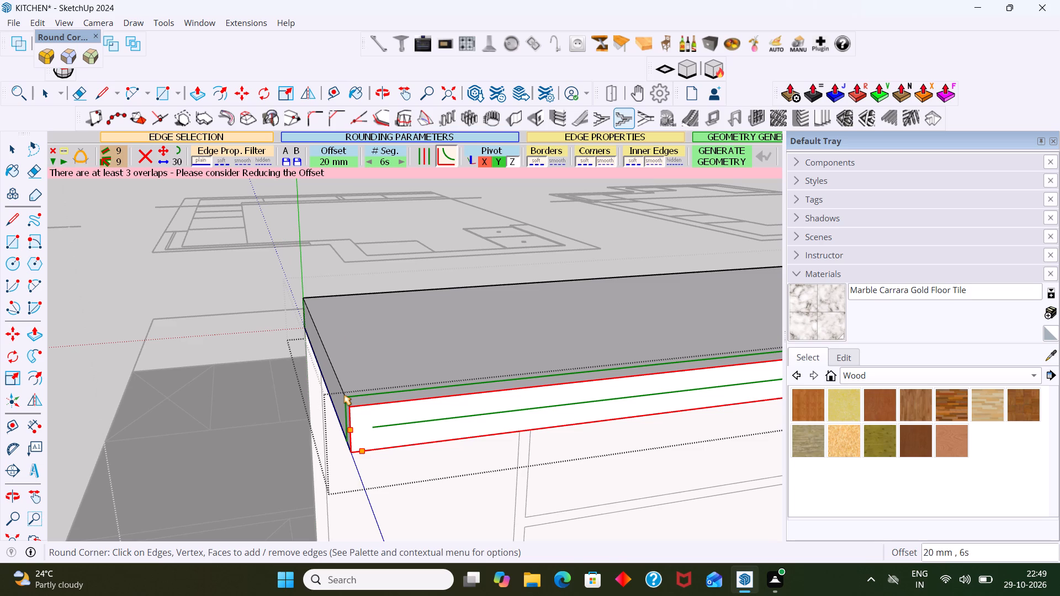
type("20")
key("Return")
key("Return")
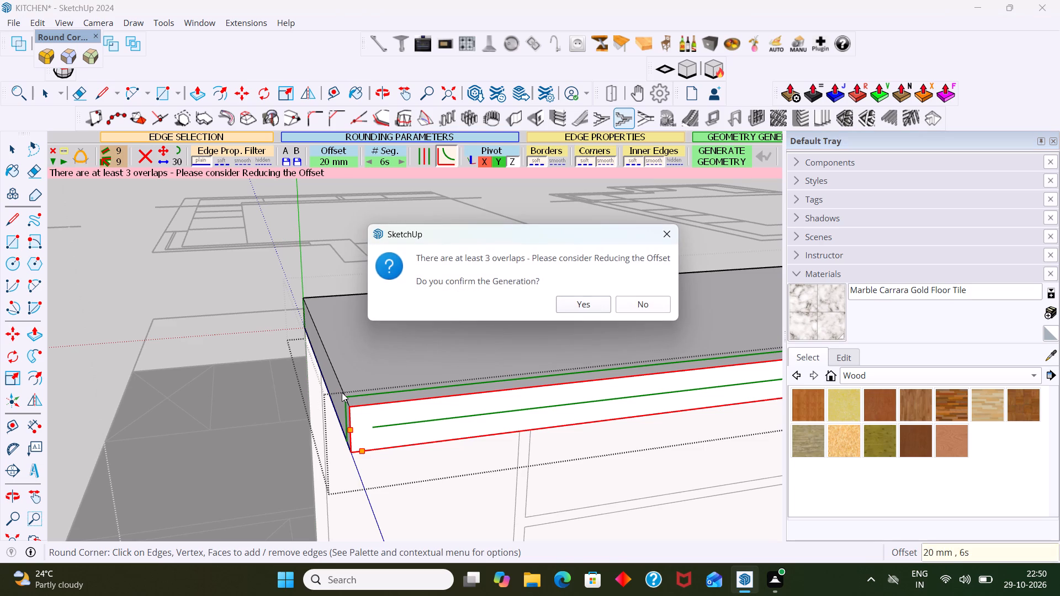
scroll(353, 411, "up", 4)
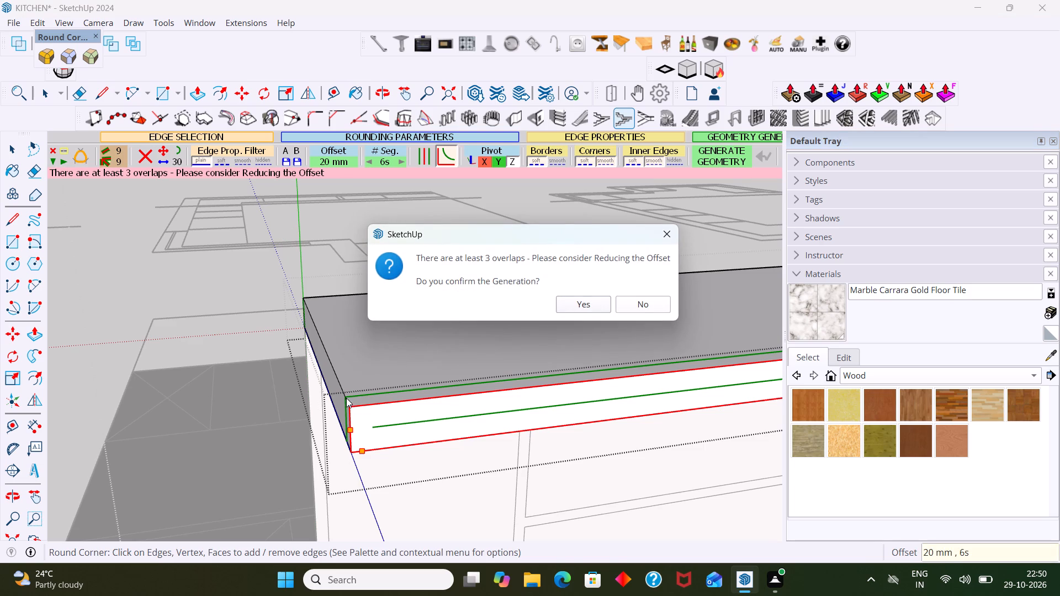
left_click(346, 398)
left_click(344, 390)
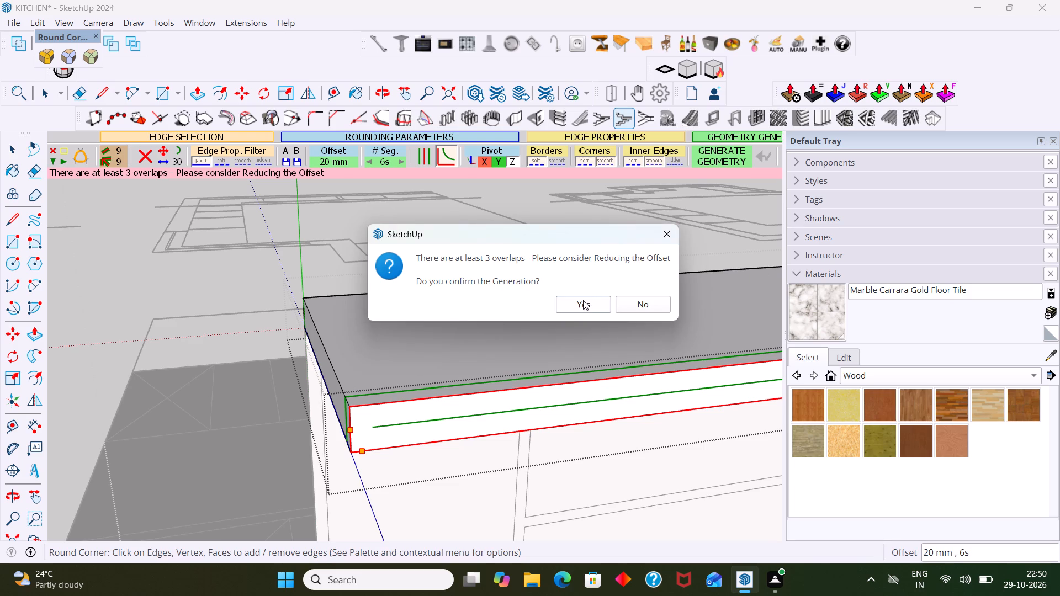
left_click(583, 300)
Examine the countertop's rounded front edge from both ends and close the group.
scroll(384, 415, "down", 2)
middle_click_drag(403, 427, 766, 388)
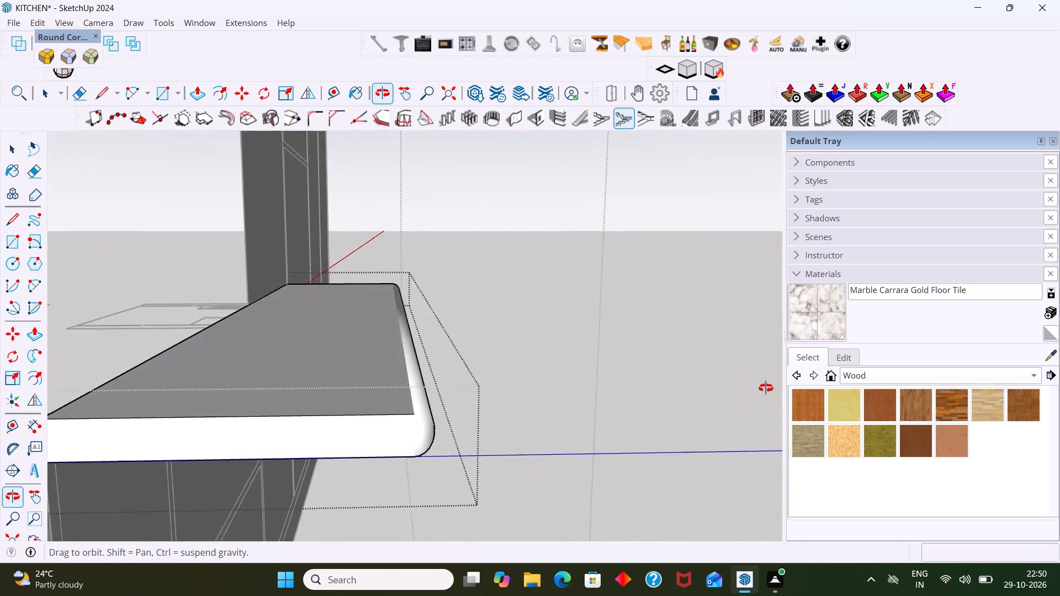
middle_click_drag(766, 388, 534, 446)
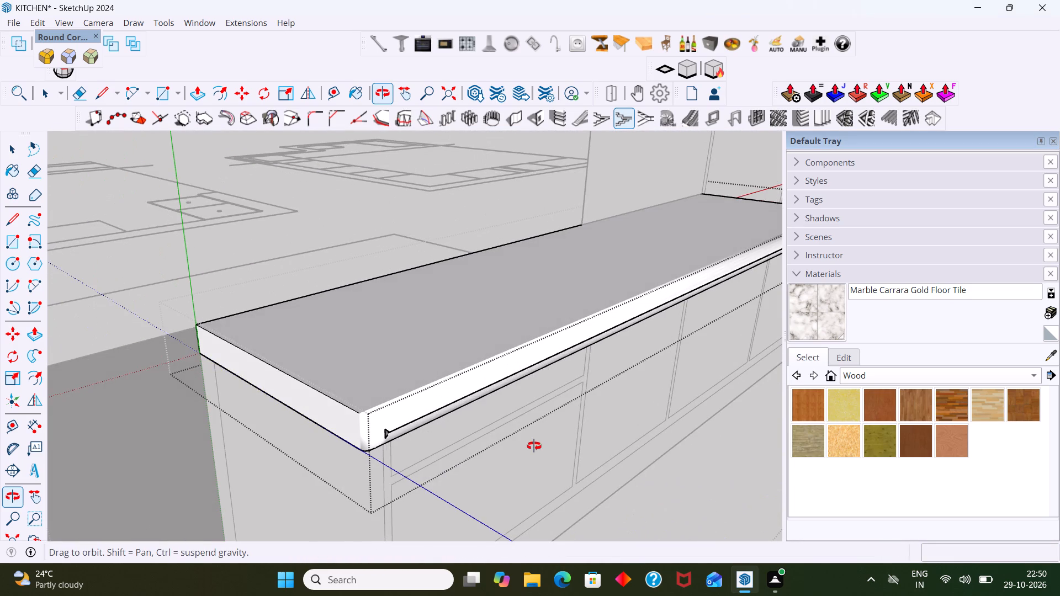
middle_click_drag(534, 446, 178, 484)
scroll(329, 439, "down", 1)
middle_click_drag(384, 420, 160, 408)
scroll(215, 363, "up", 2)
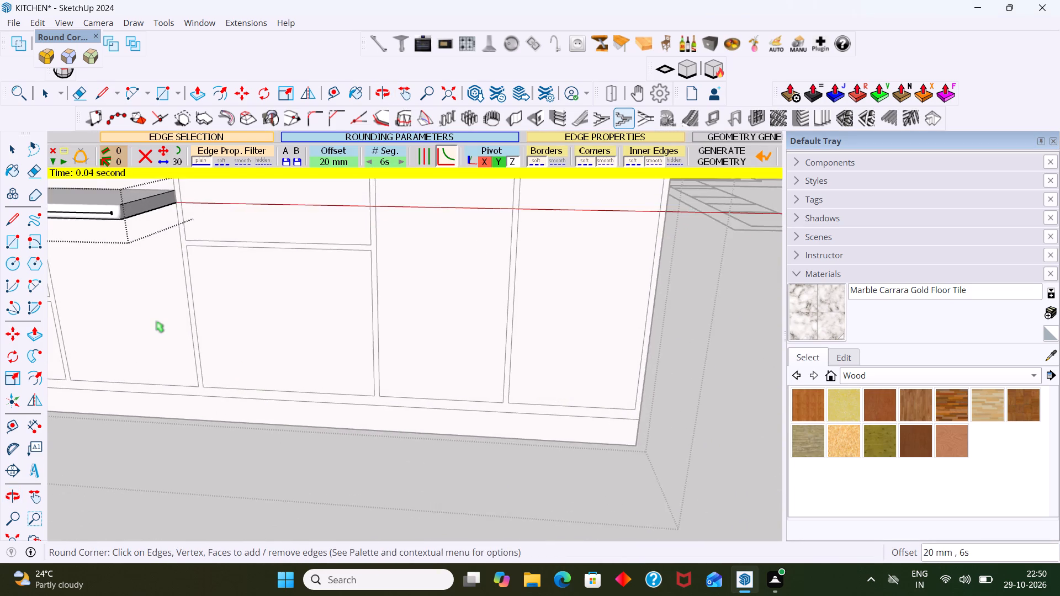
scroll(155, 320, "up", 1)
key("space")
scroll(277, 369, "down", 5)
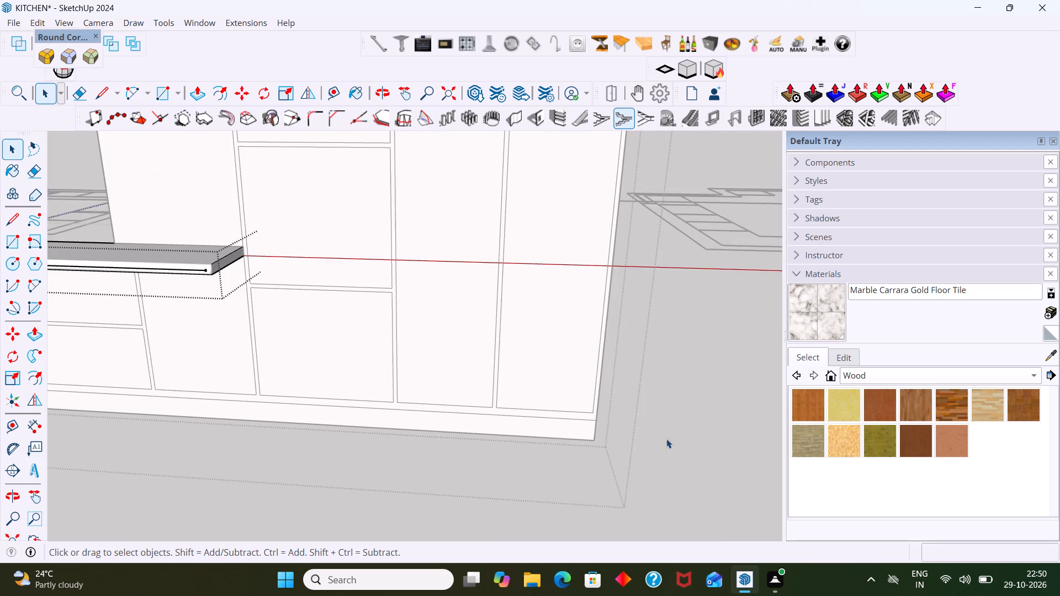
left_click(748, 429)
Inside the countertop group, delete the stray sliver and its edges running along the rounded front face.
scroll(592, 428, "down", 3)
middle_click_drag(293, 327, 396, 346)
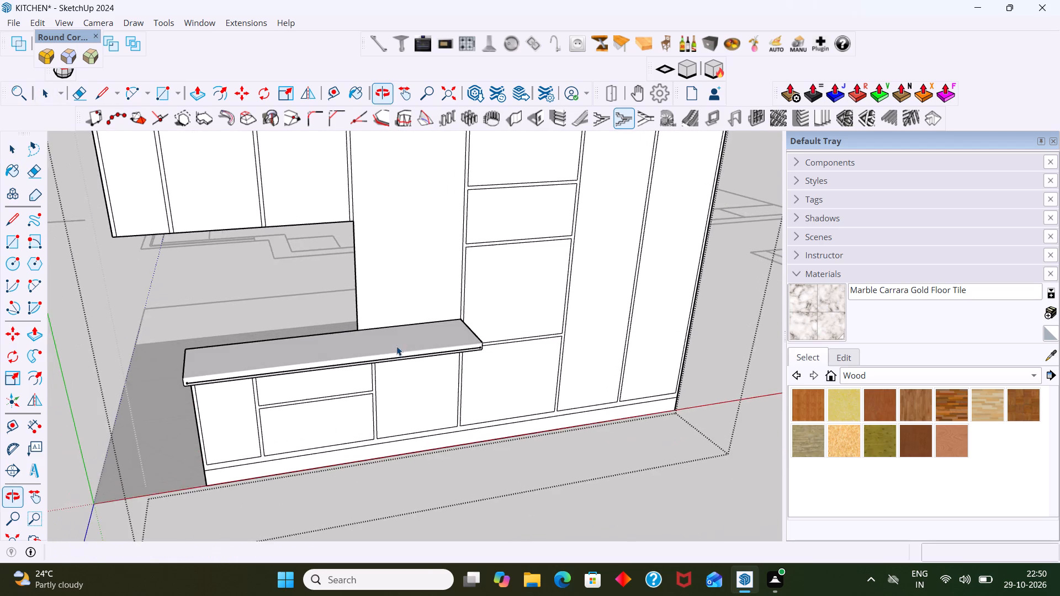
scroll(404, 360, "up", 6)
left_click(404, 352)
scroll(431, 352, "up", 2)
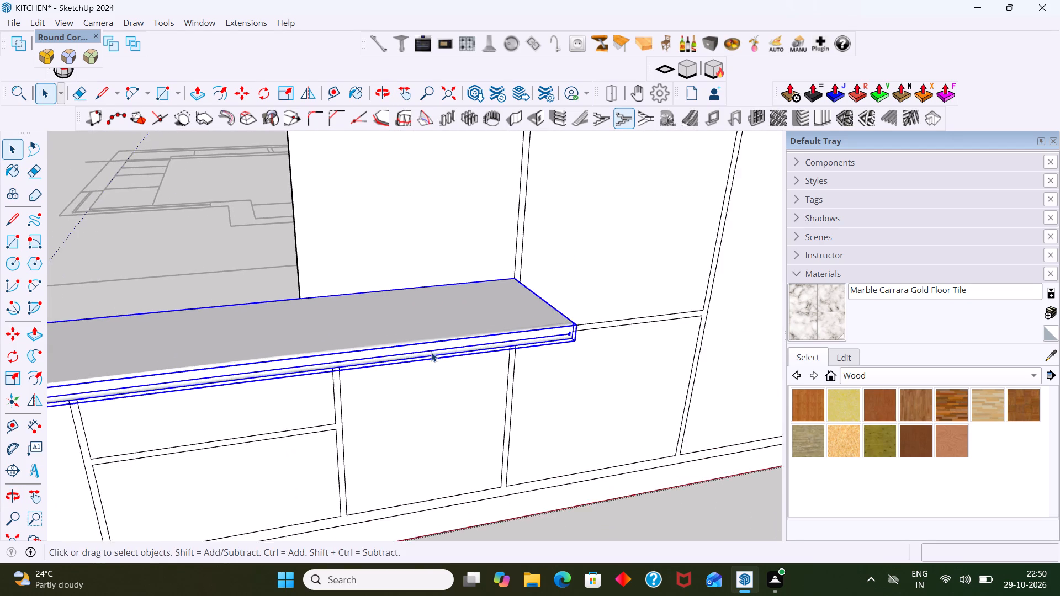
scroll(431, 352, "up", 3)
left_click(474, 345)
left_click(474, 345)
left_click(474, 345)
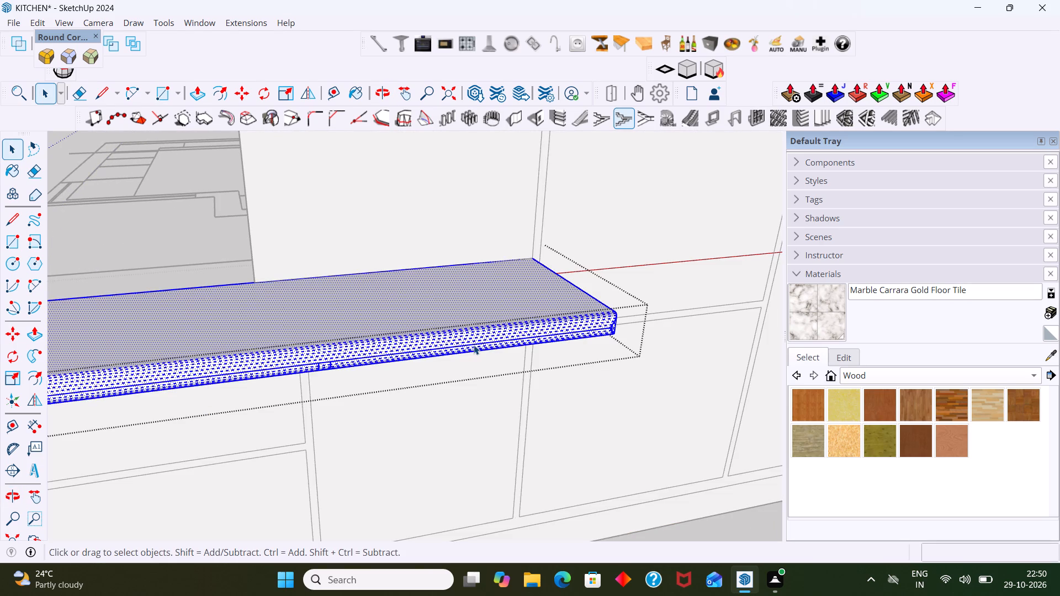
double_click(474, 344)
key("Delete")
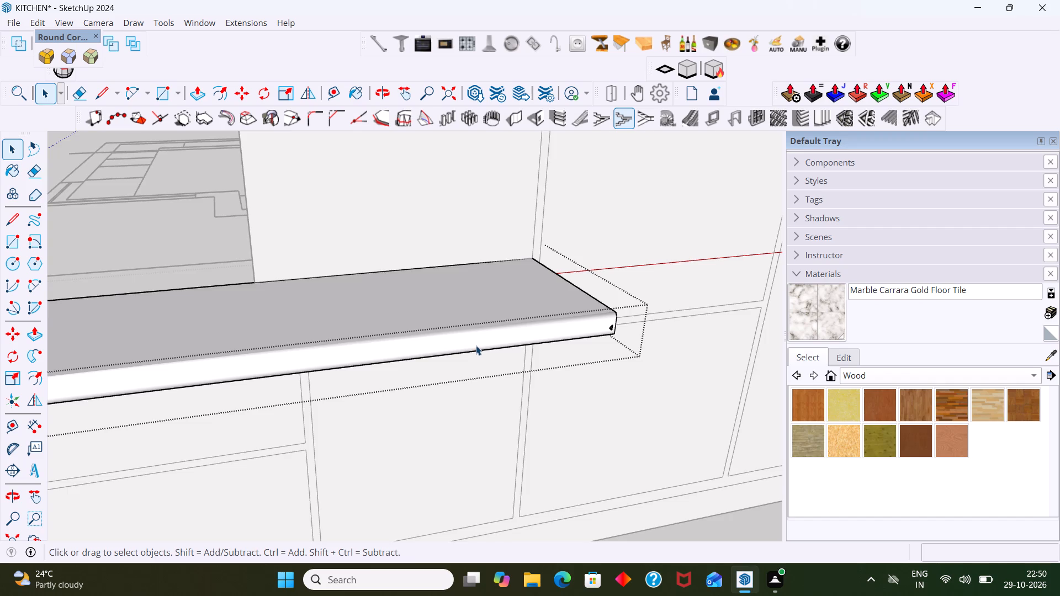
Fill the small triangular gap near the end of the countertop's front face by drawing a line about 7 mm long along its upper sloping side.
scroll(475, 347, "down", 10)
scroll(521, 353, "up", 10)
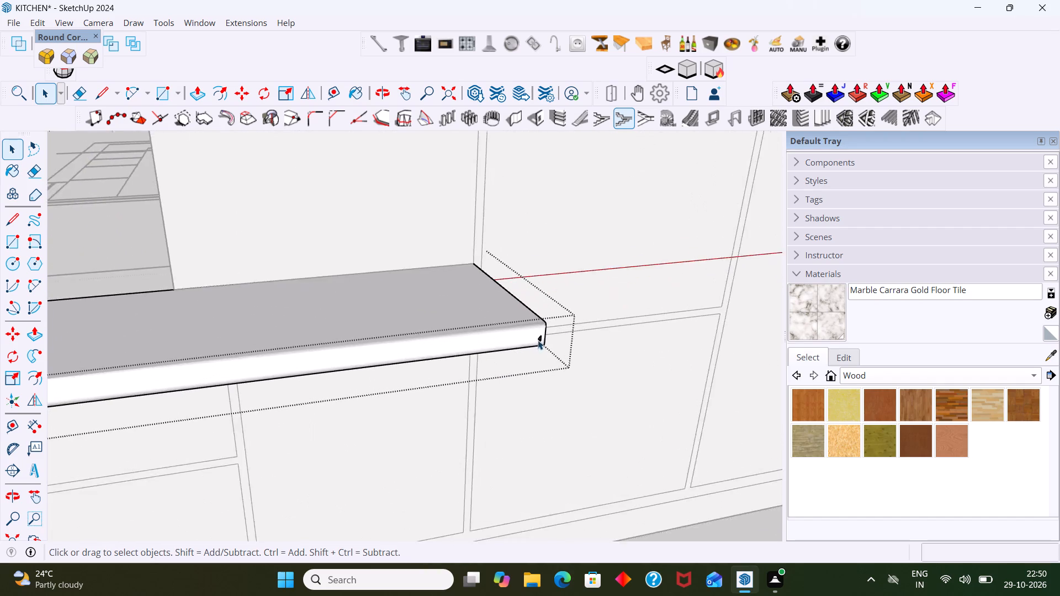
scroll(538, 340, "up", 20)
scroll(538, 340, "up", 1)
middle_click_drag(542, 333, 522, 336)
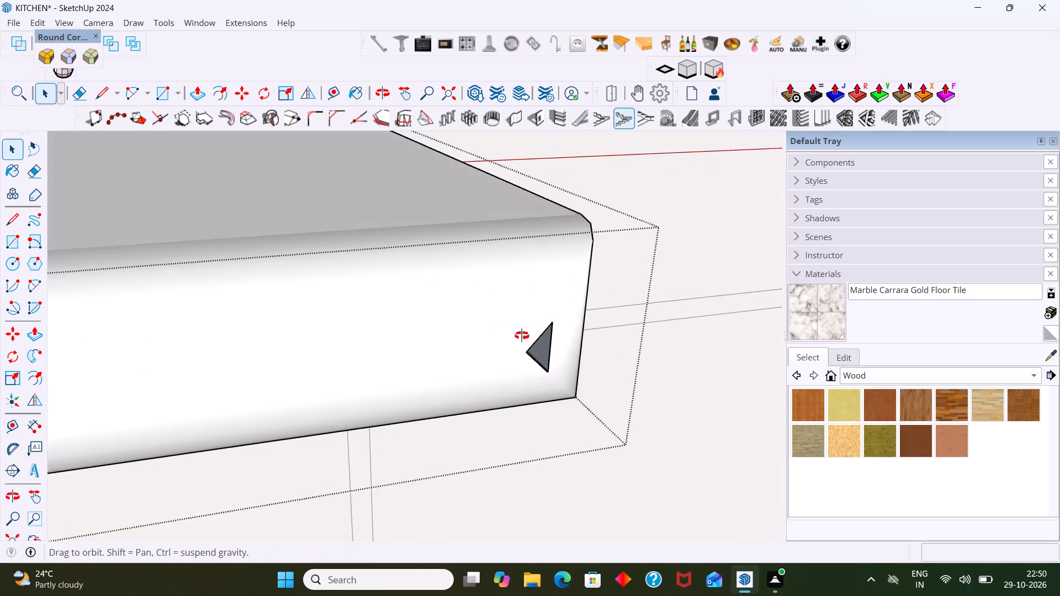
middle_click_drag(522, 336, 487, 339)
middle_click_drag(547, 353, 369, 319)
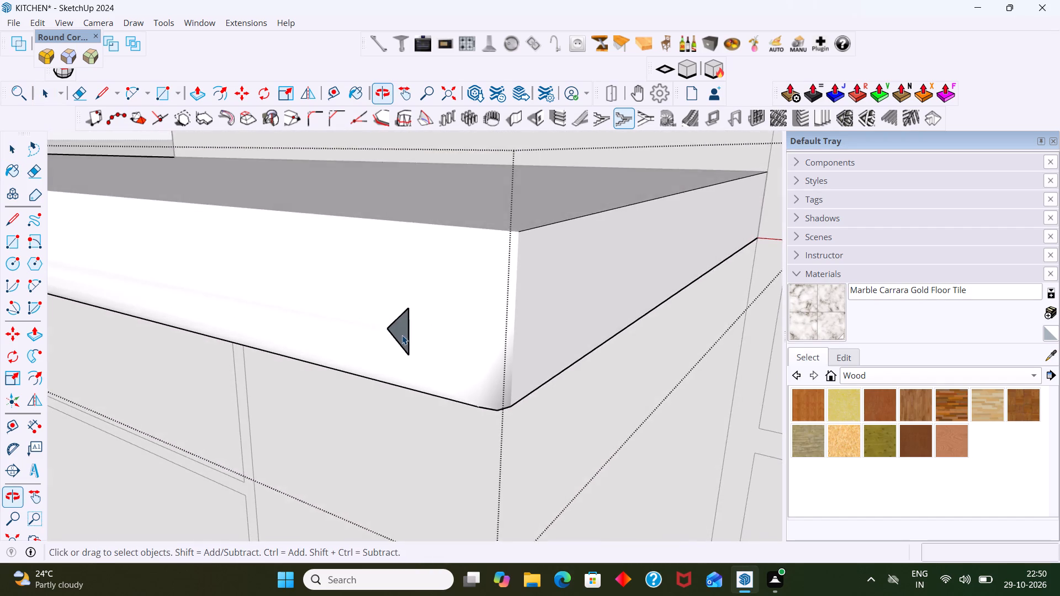
scroll(403, 336, "up", 4)
left_click(403, 339)
double_click(403, 340)
left_click(407, 340)
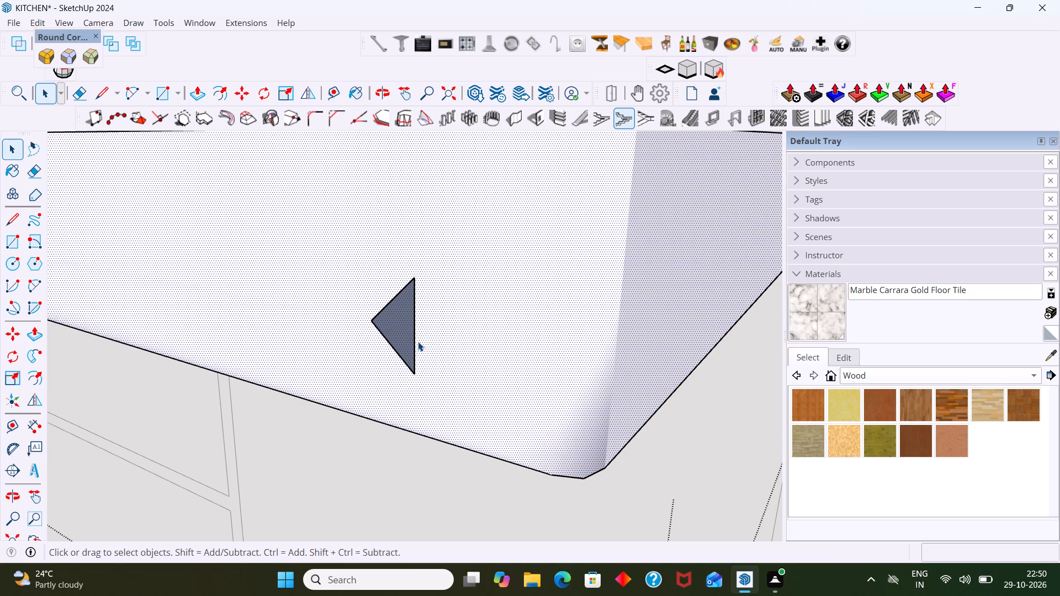
key("l")
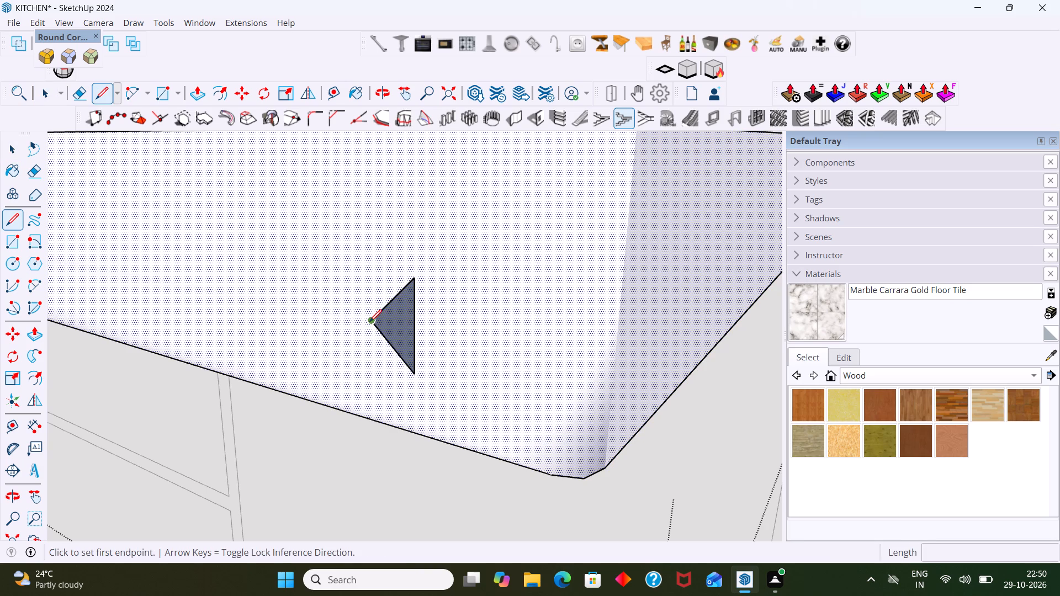
left_click(370, 321)
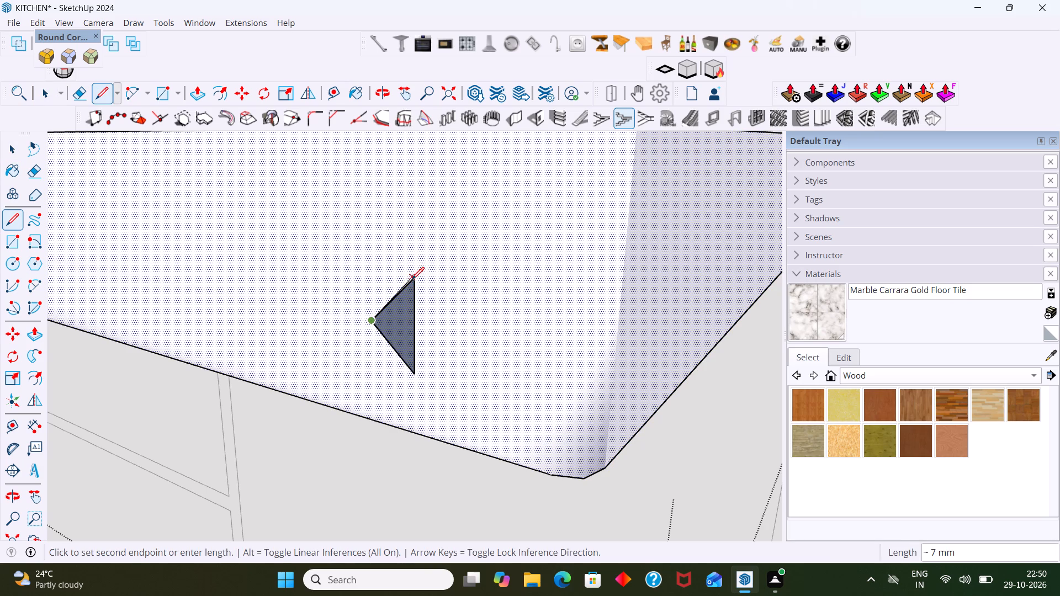
left_click(414, 278)
key("space")
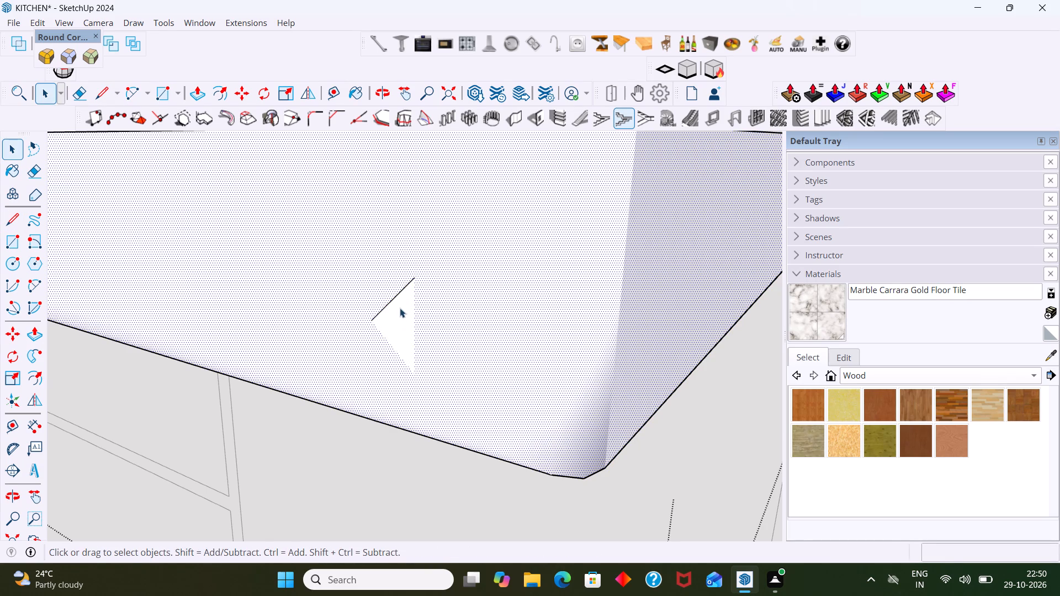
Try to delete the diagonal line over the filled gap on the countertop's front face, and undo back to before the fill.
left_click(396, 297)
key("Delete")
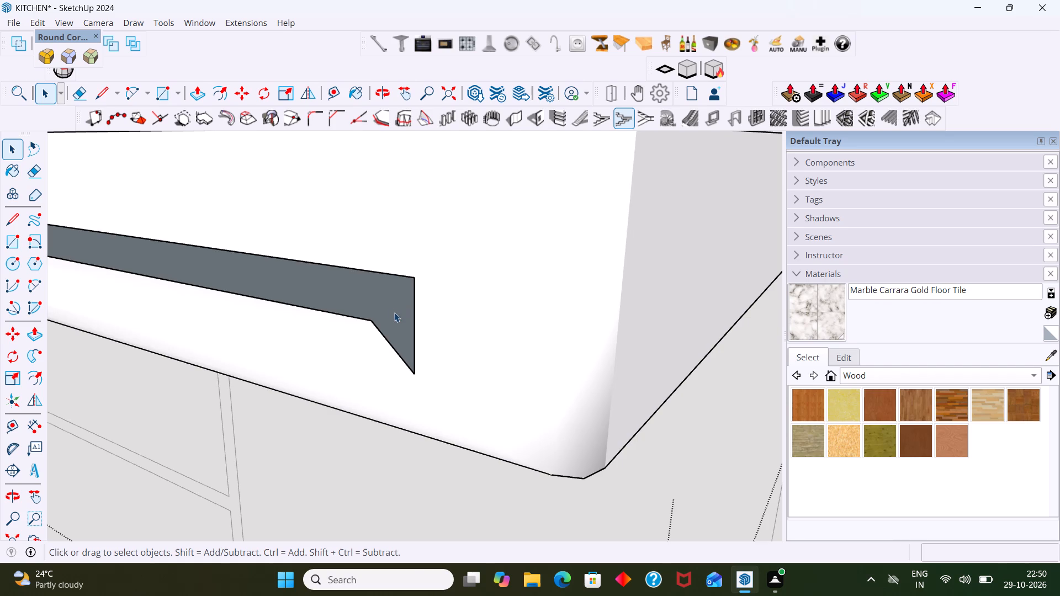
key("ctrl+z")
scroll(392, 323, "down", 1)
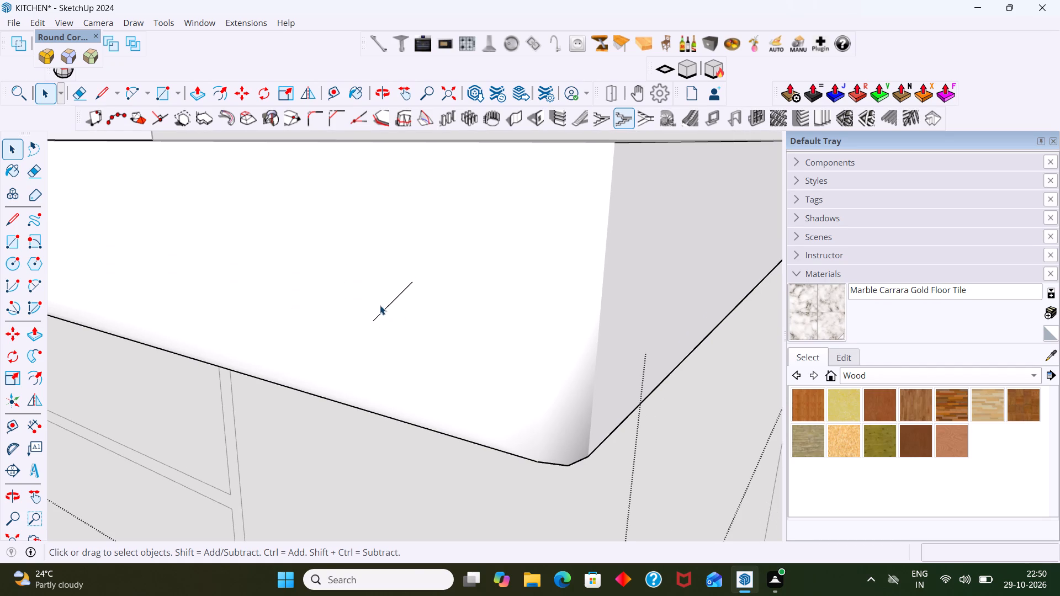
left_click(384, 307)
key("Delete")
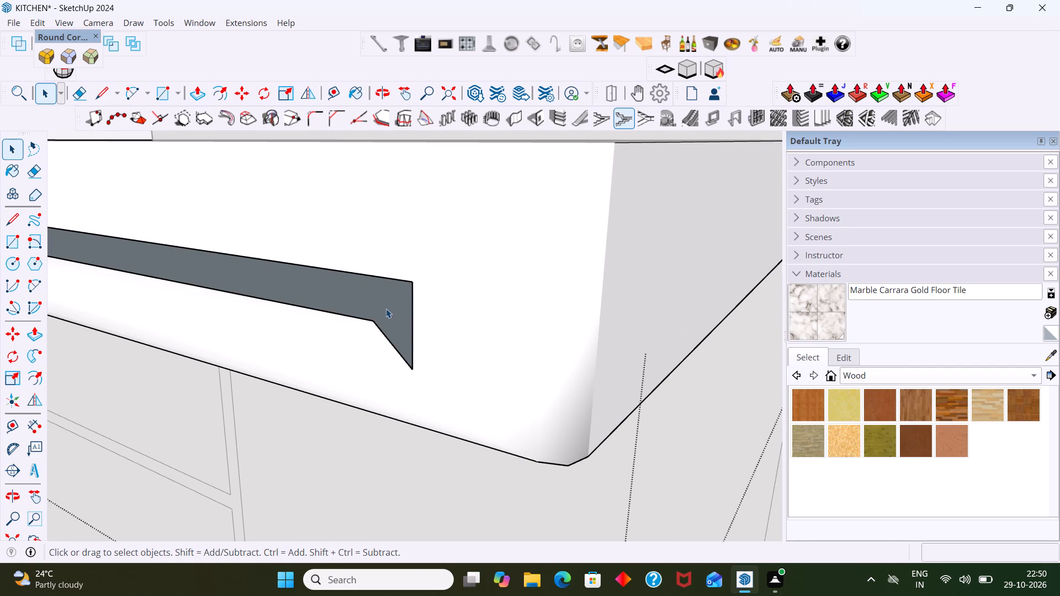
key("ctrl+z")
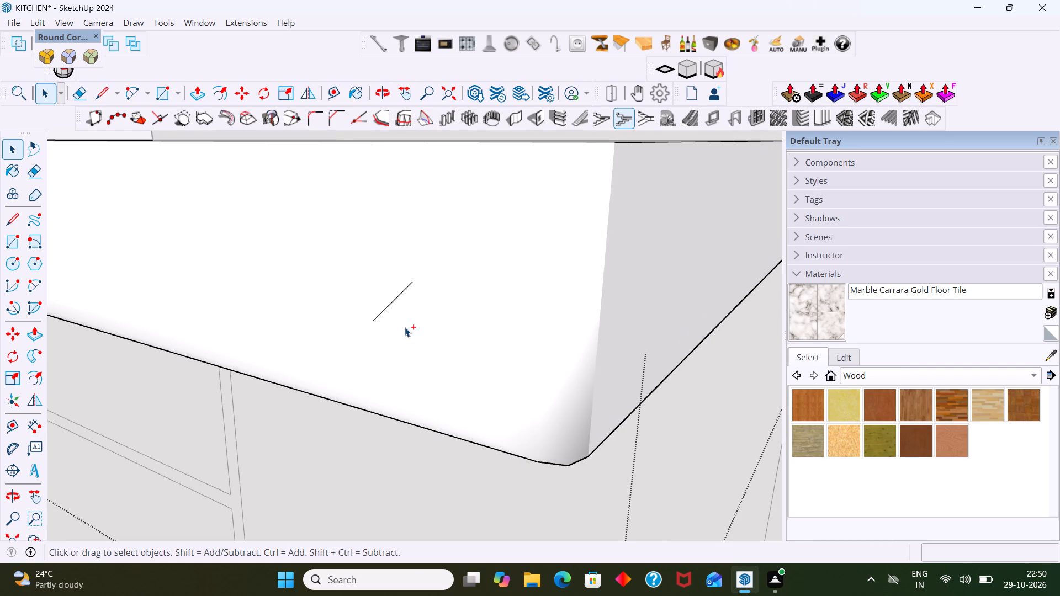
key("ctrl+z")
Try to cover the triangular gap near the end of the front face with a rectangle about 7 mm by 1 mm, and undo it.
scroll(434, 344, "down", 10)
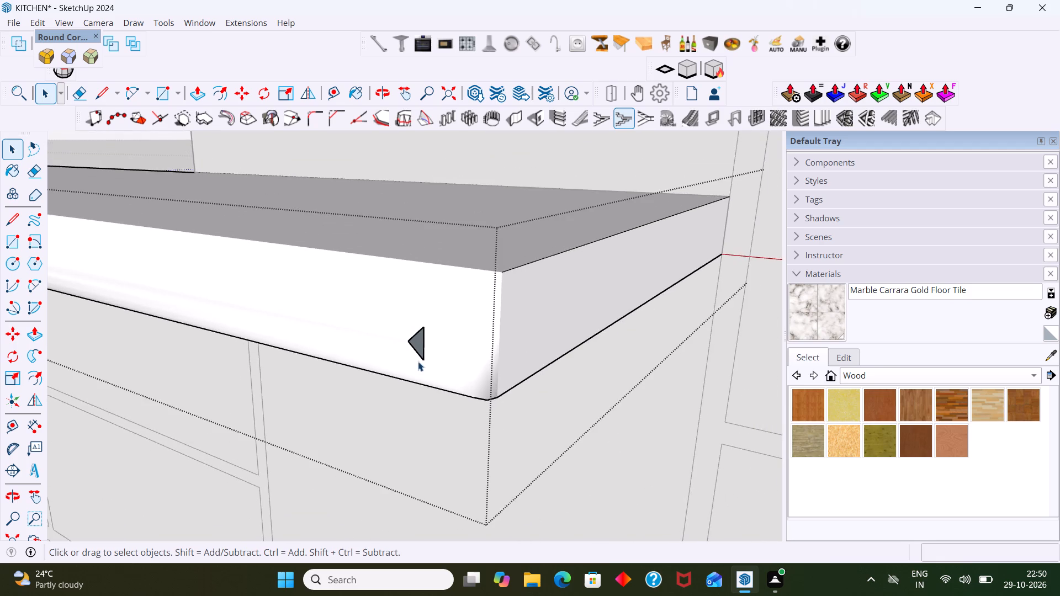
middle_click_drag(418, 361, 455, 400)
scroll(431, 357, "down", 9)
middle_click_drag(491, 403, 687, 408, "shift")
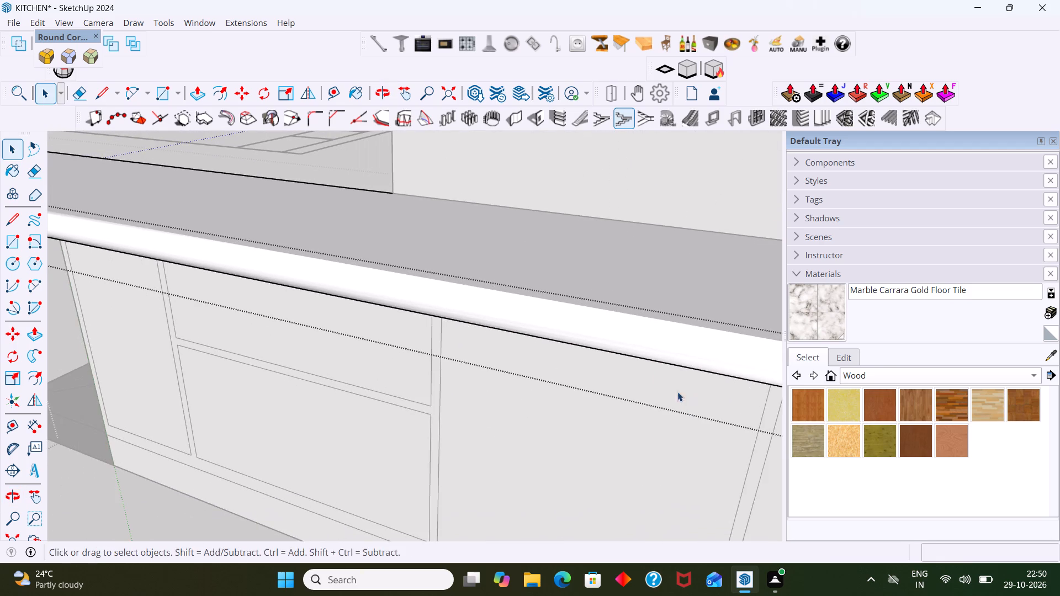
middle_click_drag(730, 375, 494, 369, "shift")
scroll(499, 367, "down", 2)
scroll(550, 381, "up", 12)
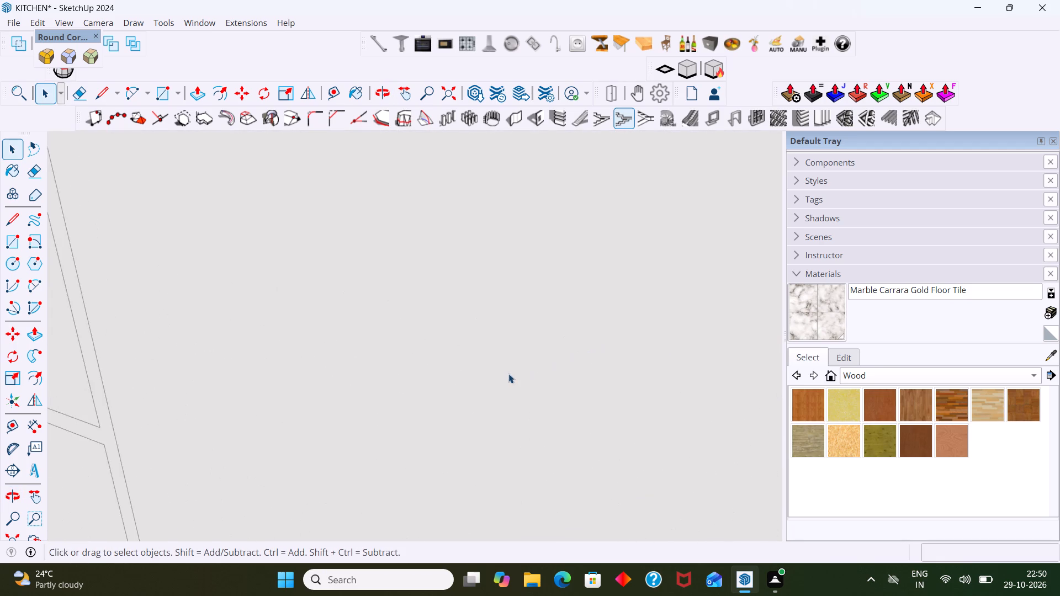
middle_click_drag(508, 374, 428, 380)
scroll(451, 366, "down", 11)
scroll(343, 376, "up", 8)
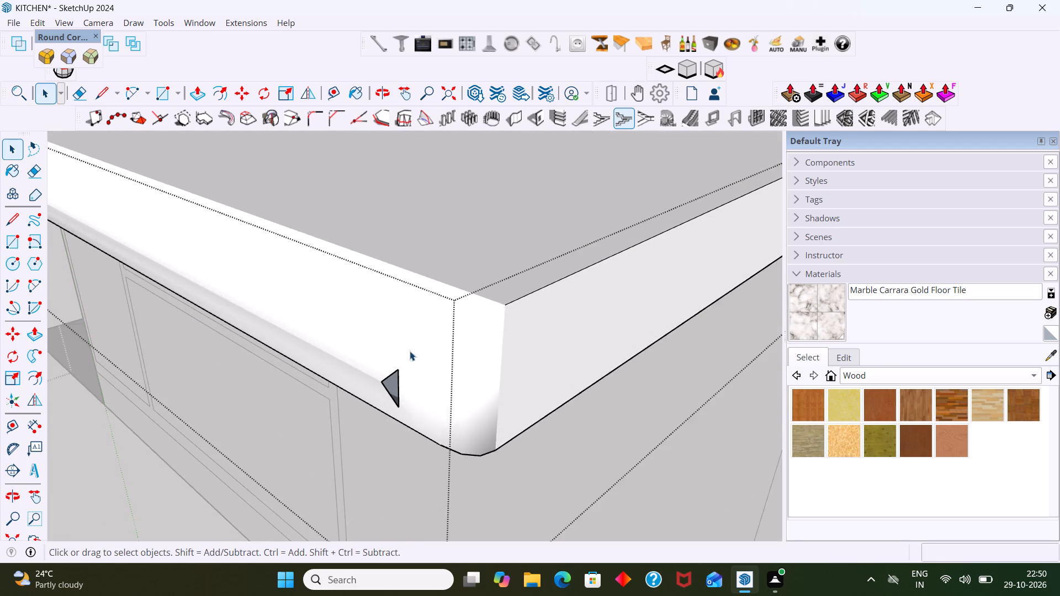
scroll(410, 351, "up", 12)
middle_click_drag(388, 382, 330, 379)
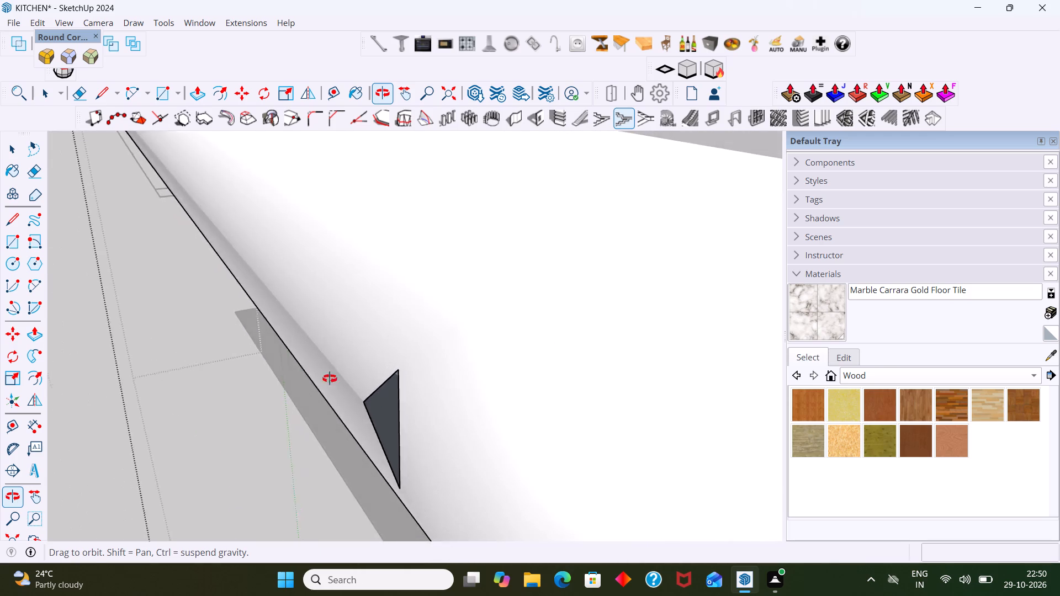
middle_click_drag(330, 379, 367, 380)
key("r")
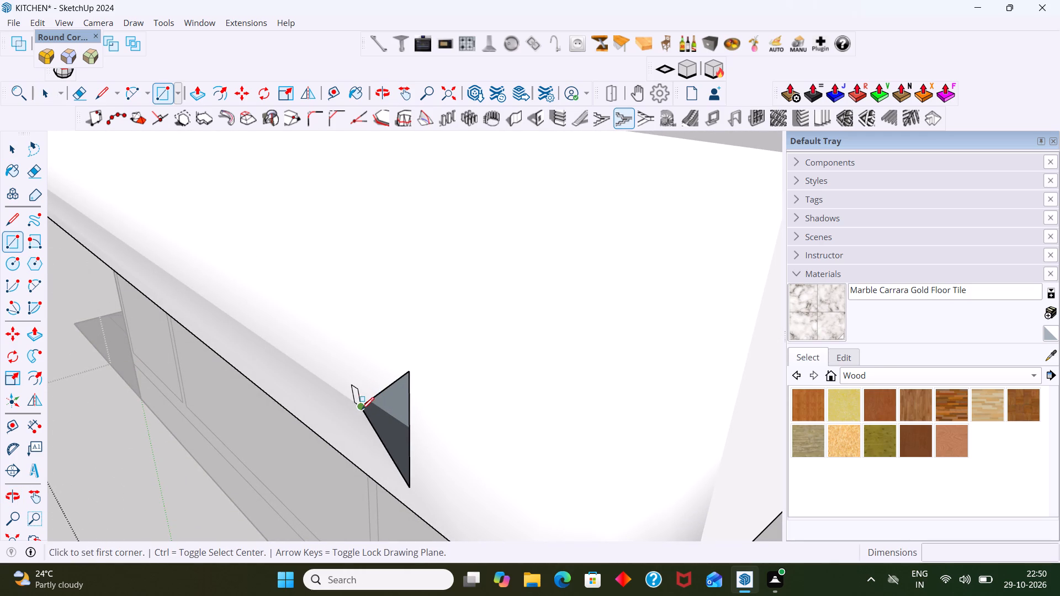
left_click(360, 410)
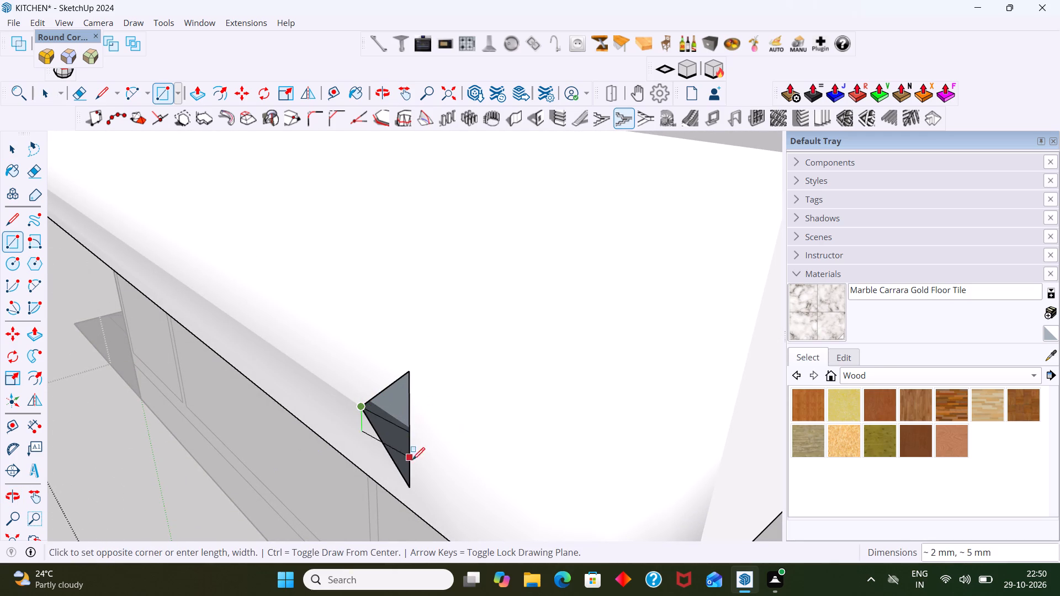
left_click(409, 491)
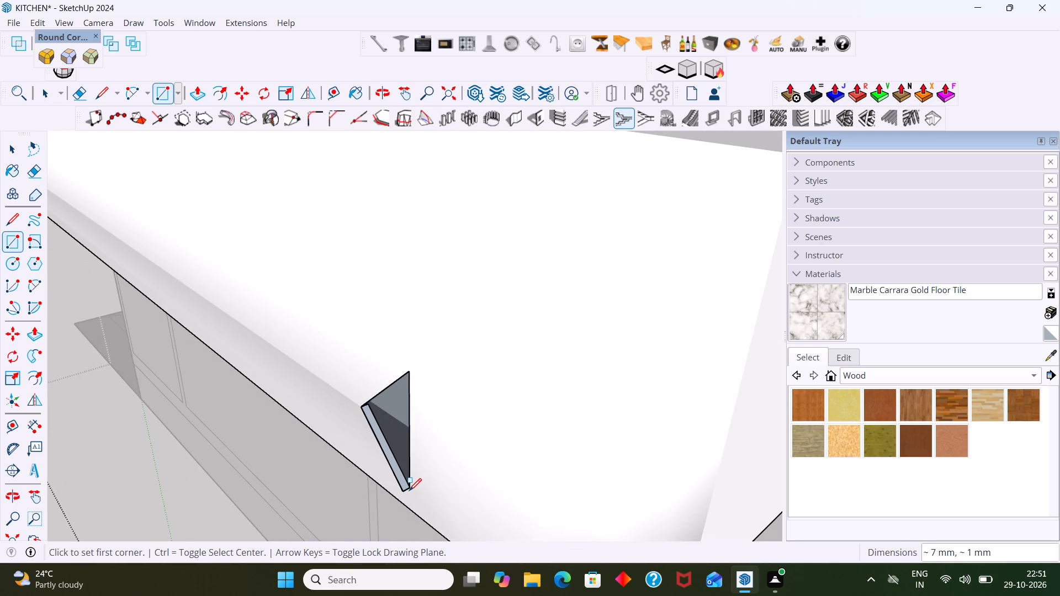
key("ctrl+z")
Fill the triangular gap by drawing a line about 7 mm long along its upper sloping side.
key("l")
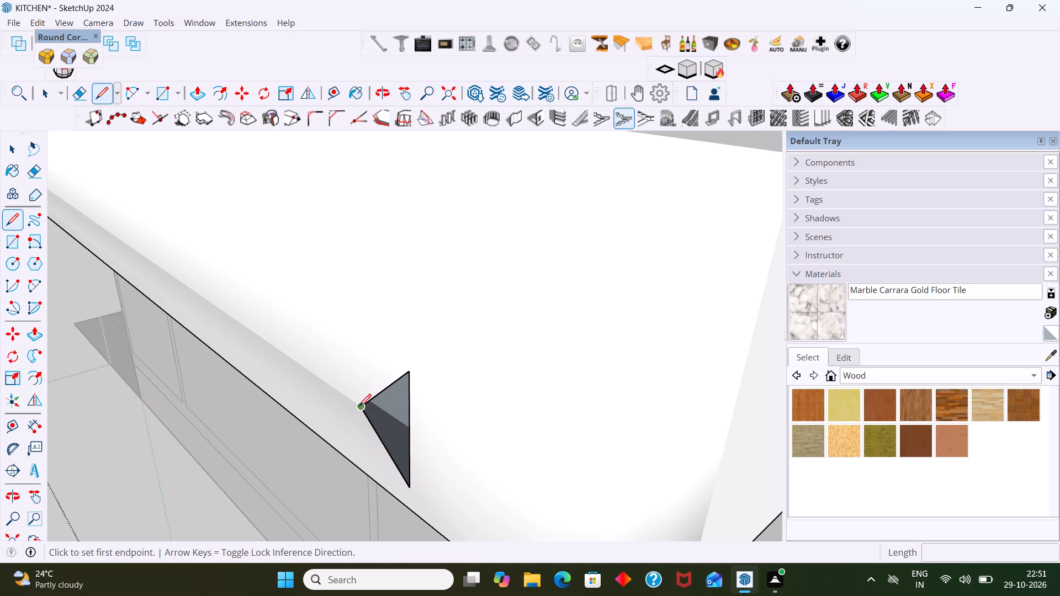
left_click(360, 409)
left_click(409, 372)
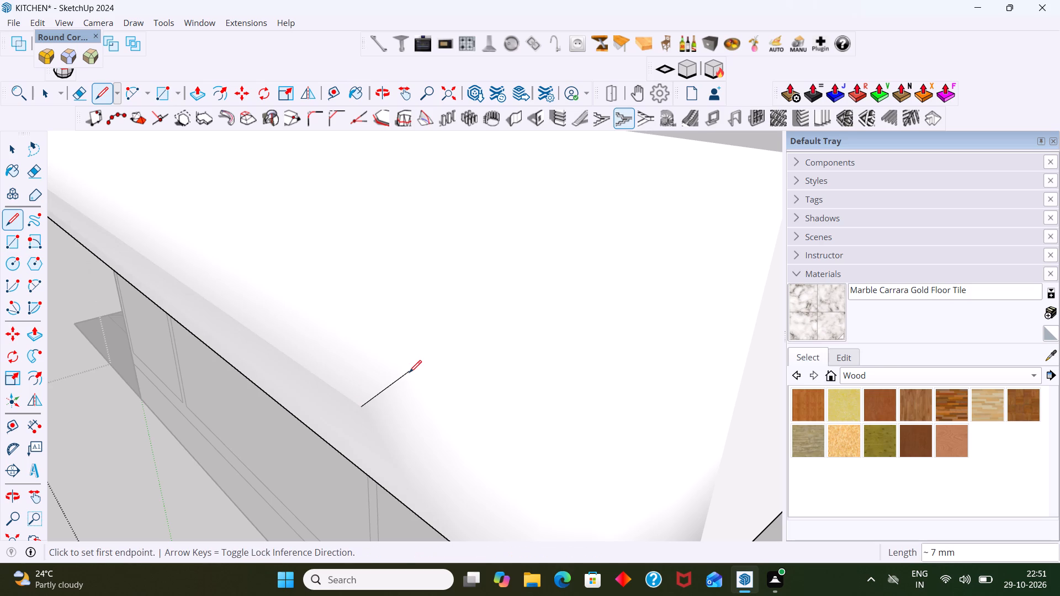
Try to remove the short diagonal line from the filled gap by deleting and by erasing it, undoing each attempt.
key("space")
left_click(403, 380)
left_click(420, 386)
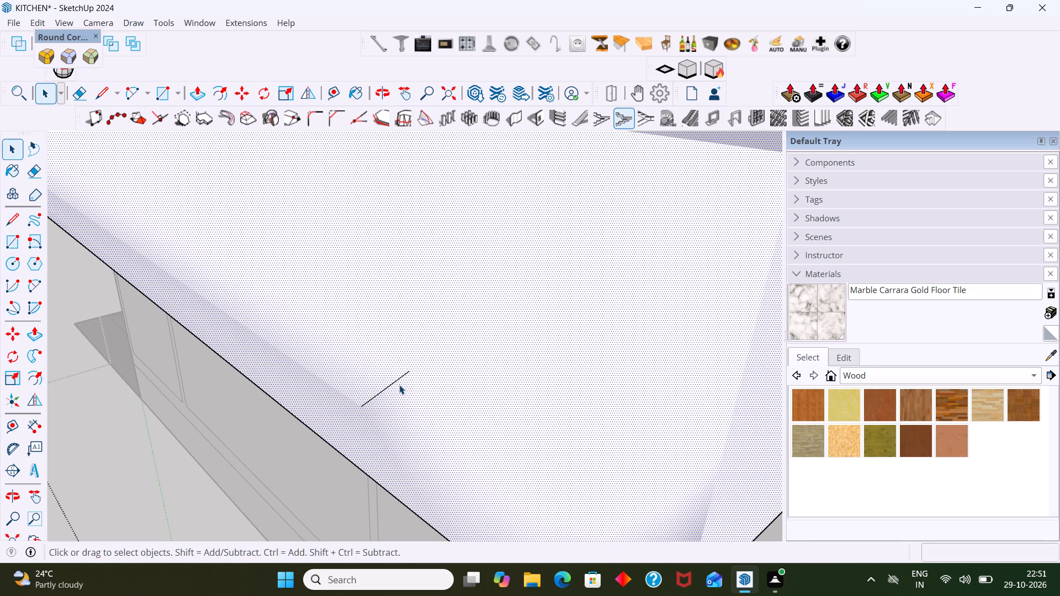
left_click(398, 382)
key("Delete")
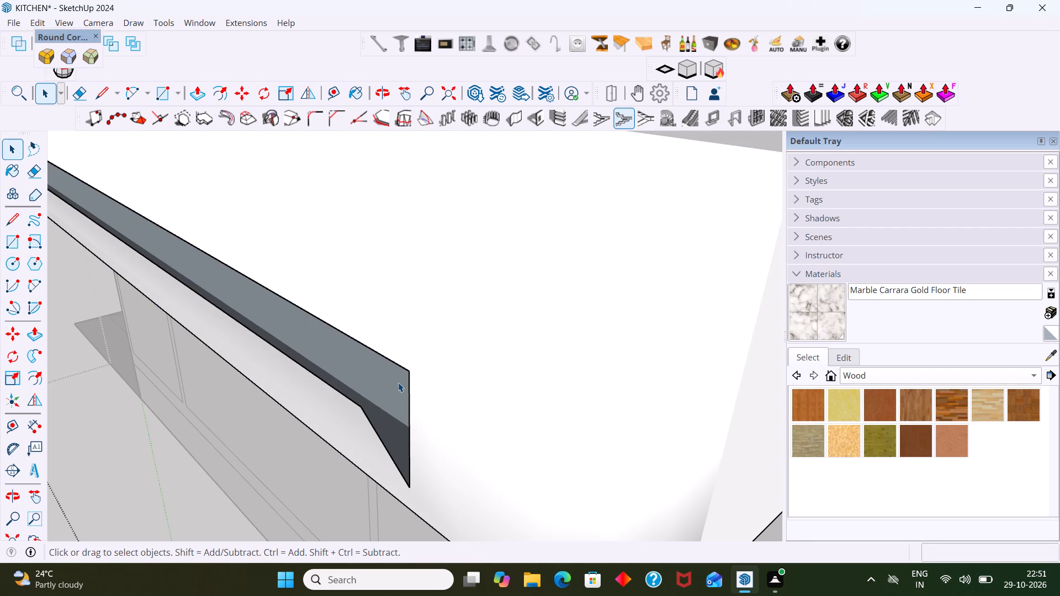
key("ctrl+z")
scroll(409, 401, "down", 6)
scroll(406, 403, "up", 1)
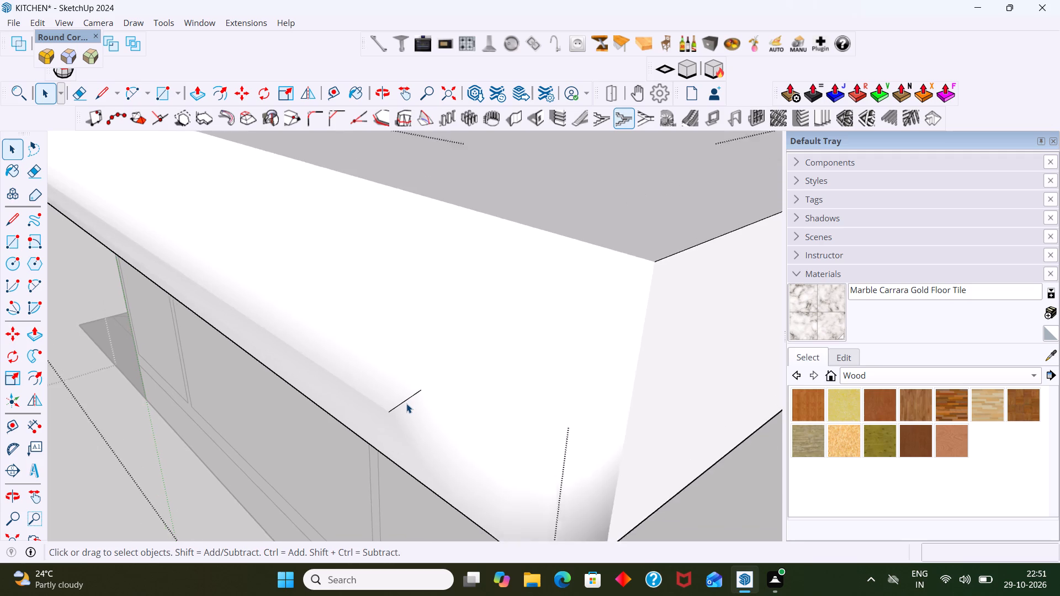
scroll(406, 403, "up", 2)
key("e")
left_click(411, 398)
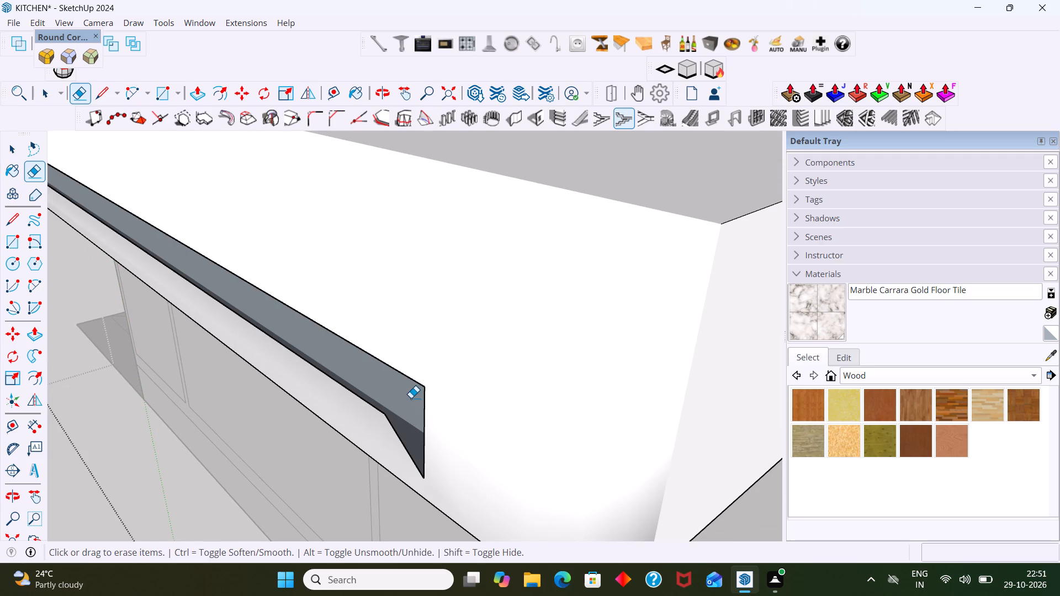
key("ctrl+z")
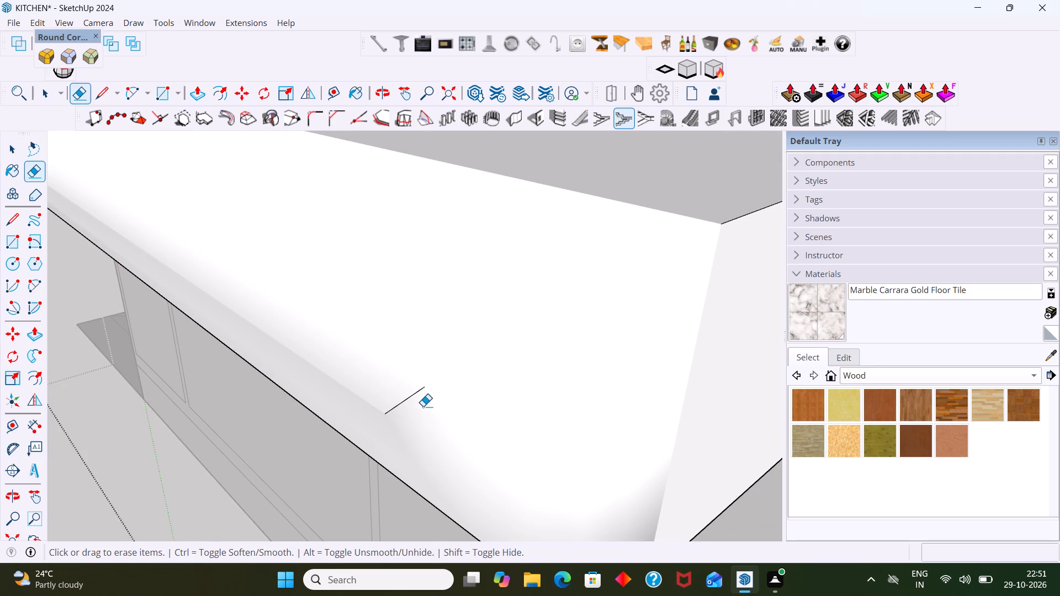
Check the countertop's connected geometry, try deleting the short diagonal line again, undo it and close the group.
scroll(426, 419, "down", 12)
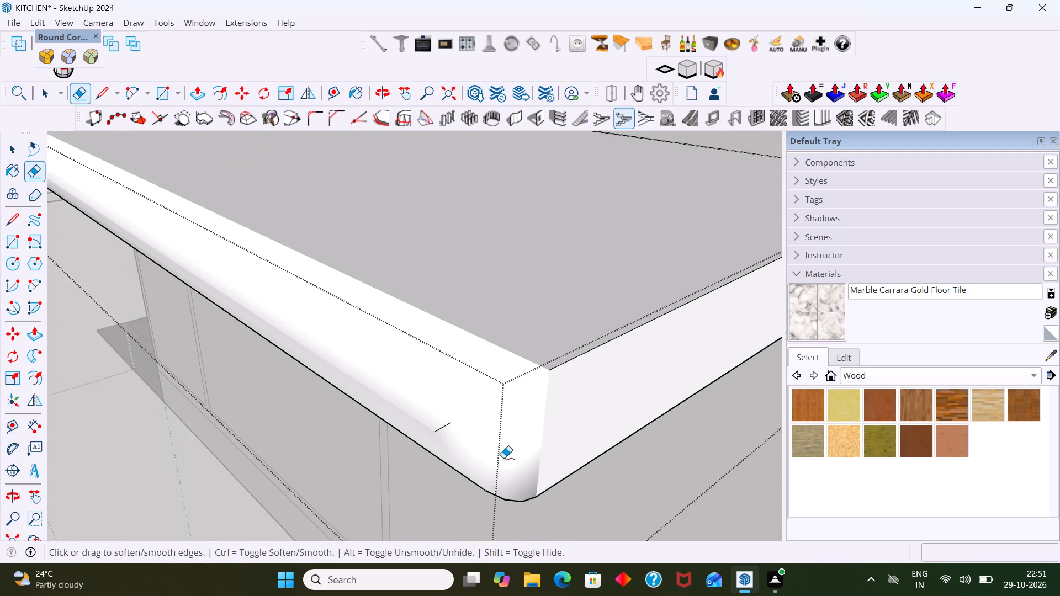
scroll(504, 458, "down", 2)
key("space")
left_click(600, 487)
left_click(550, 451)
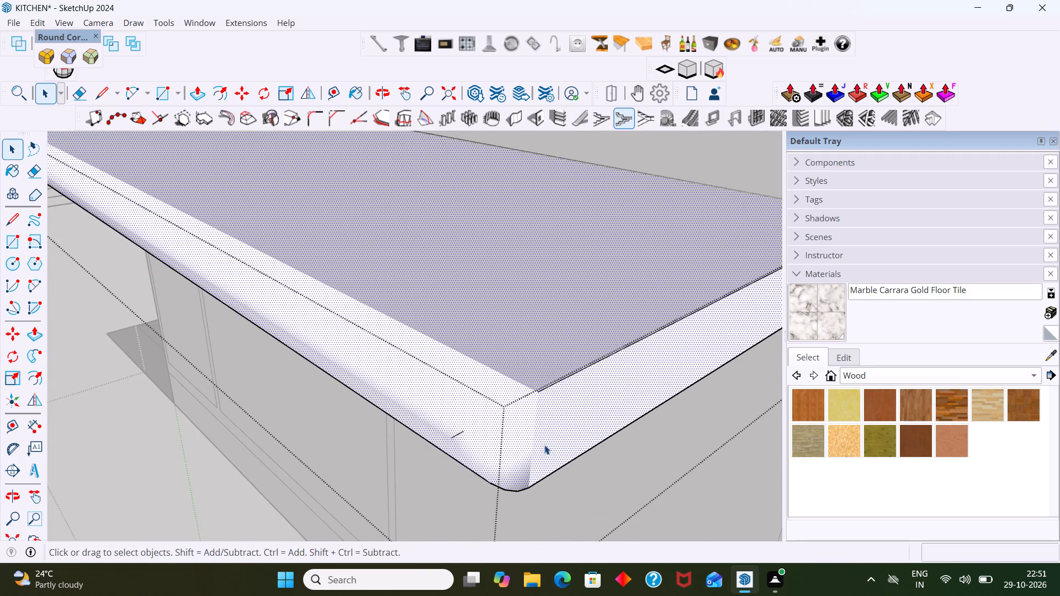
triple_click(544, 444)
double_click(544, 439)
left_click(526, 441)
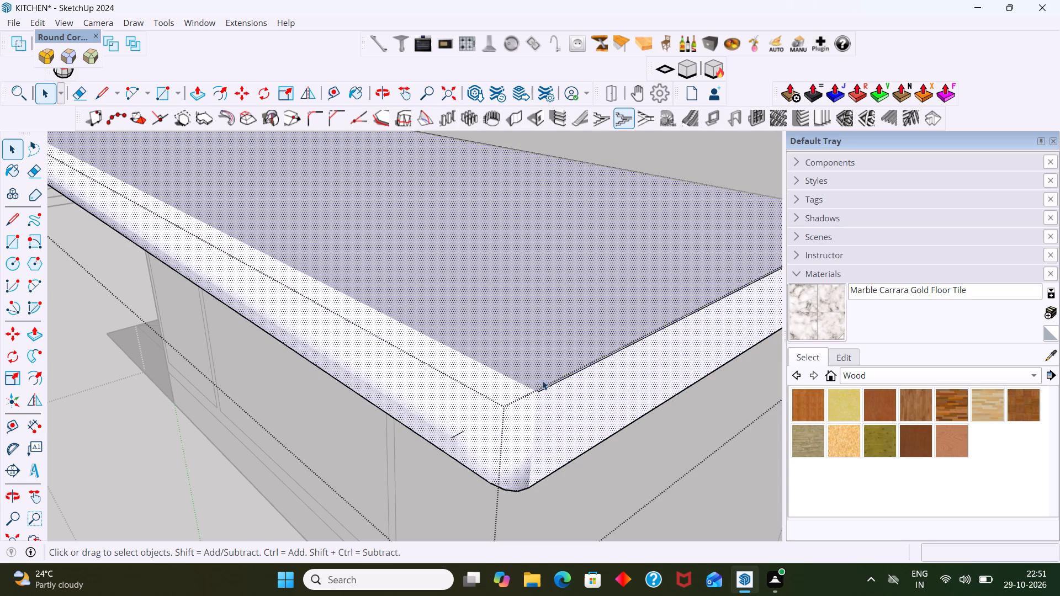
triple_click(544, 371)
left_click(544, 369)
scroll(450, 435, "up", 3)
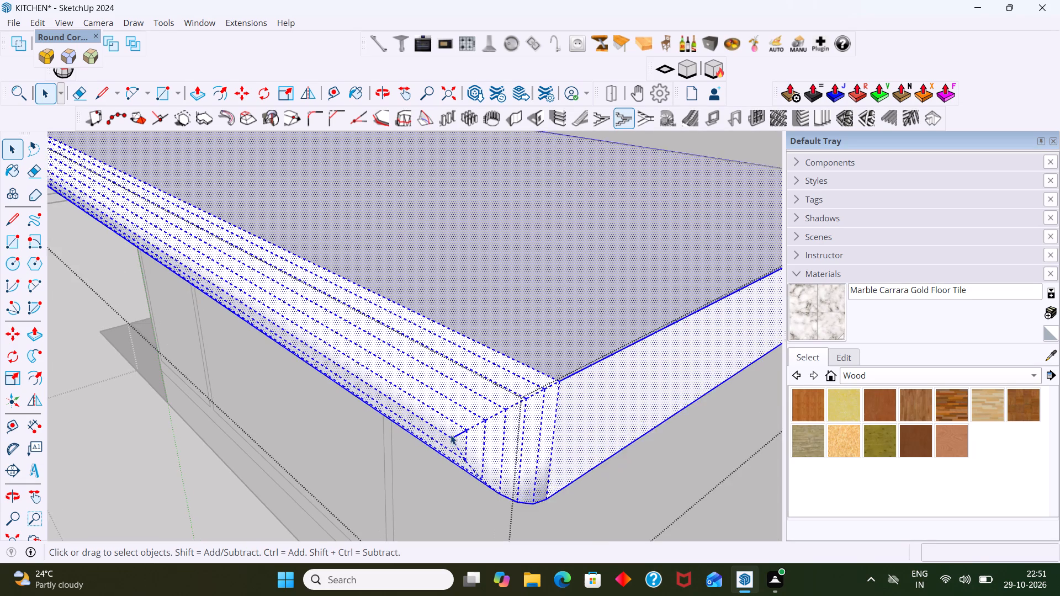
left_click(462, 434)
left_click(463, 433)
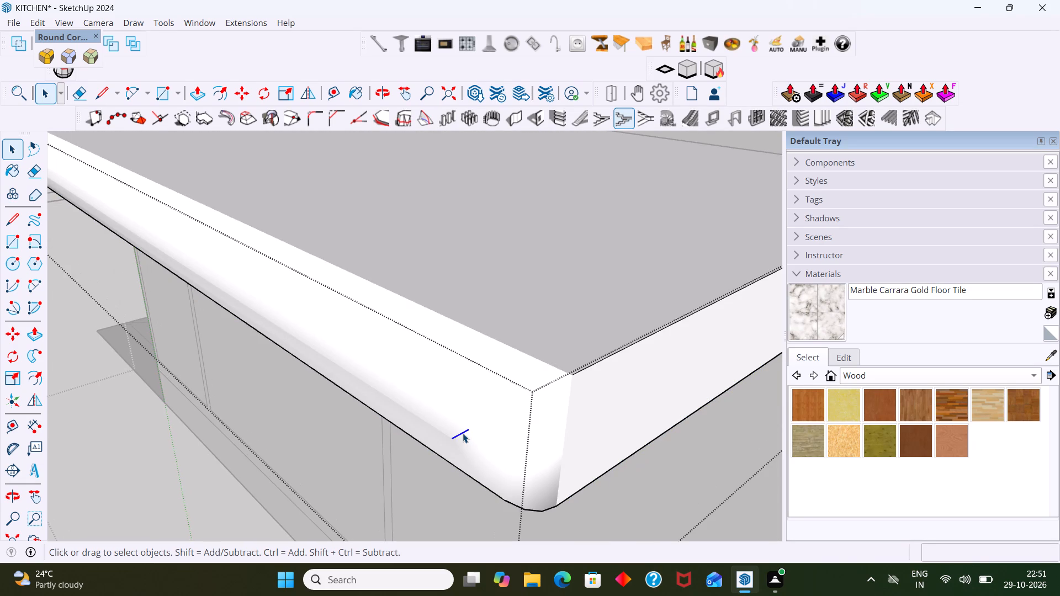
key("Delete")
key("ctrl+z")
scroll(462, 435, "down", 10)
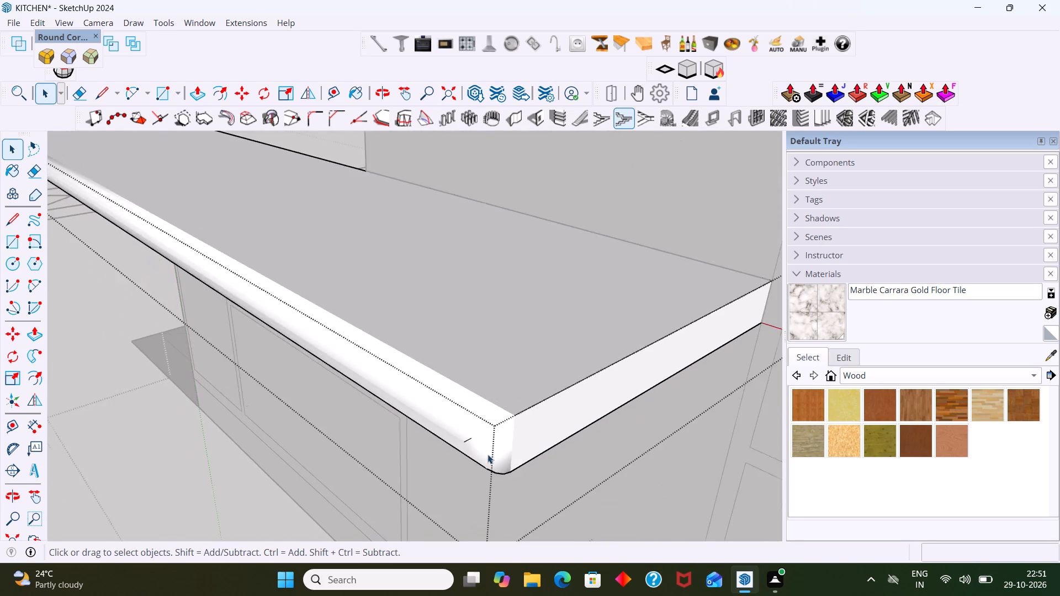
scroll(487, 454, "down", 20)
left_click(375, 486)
Examine the opposite end of the countertop's rounded front edge for gaps and stray lines.
middle_click_drag(396, 460, 536, 457)
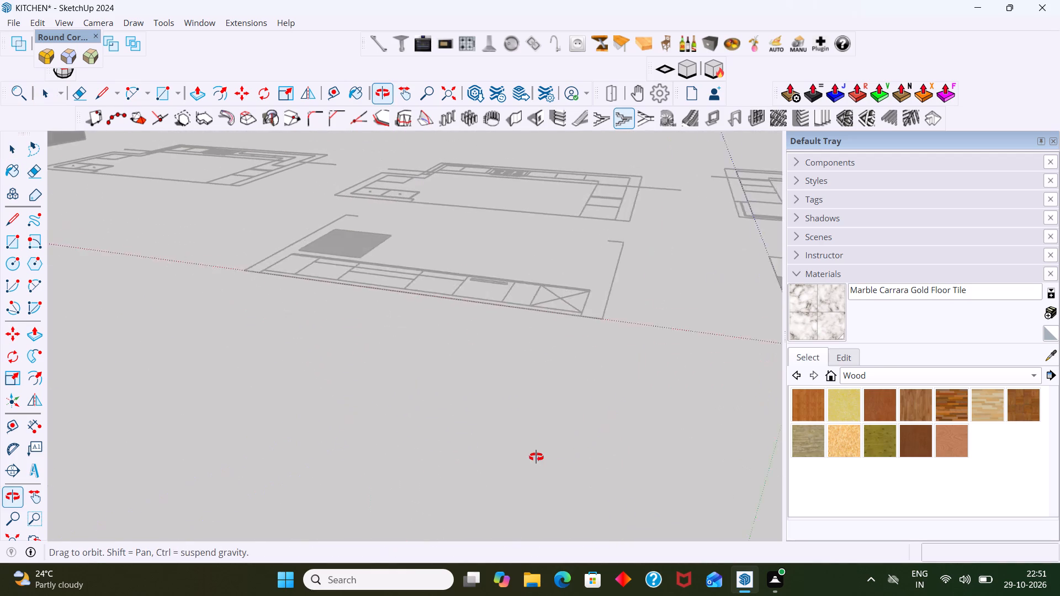
middle_click_drag(536, 457, 555, 451)
middle_click_drag(582, 419, 258, 417, "shift")
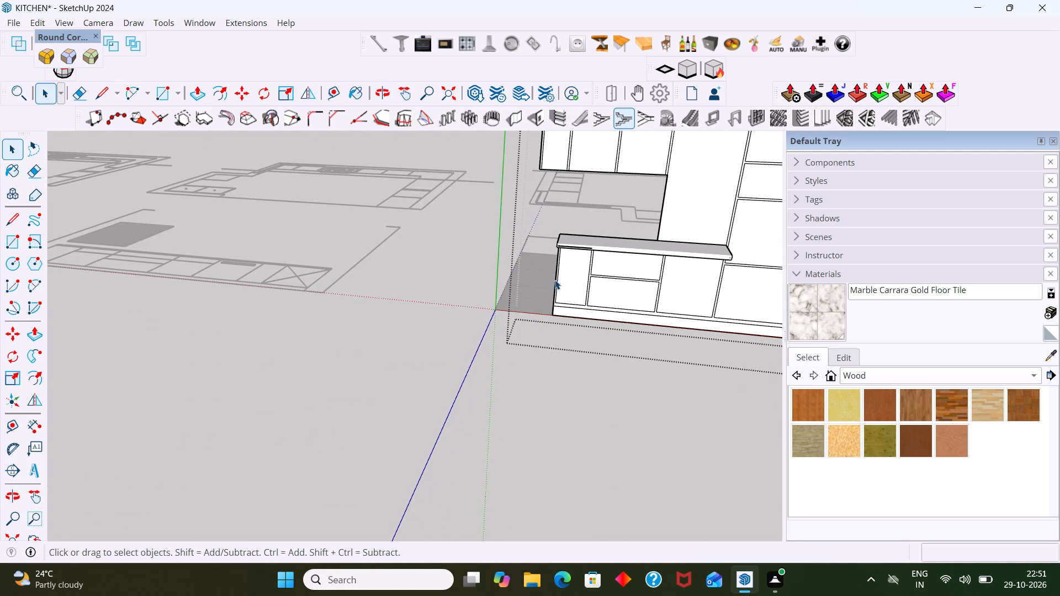
scroll(555, 280, "down", 1)
scroll(563, 272, "up", 20)
scroll(563, 272, "up", 4)
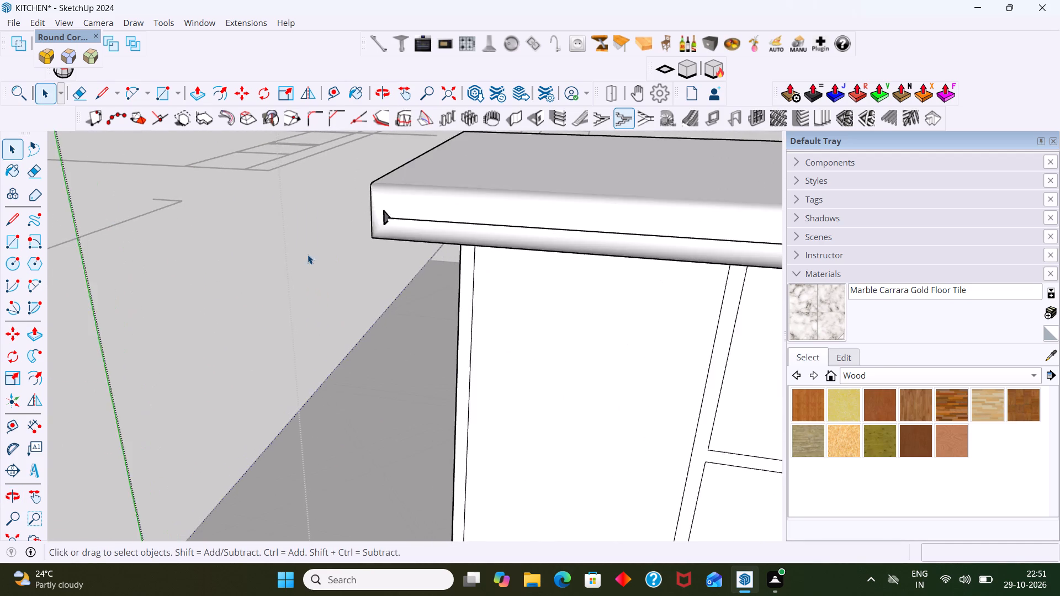
scroll(308, 254, "up", 3)
middle_click_drag(380, 227, 137, 311, "shift")
scroll(175, 307, "up", 4)
left_click(172, 305)
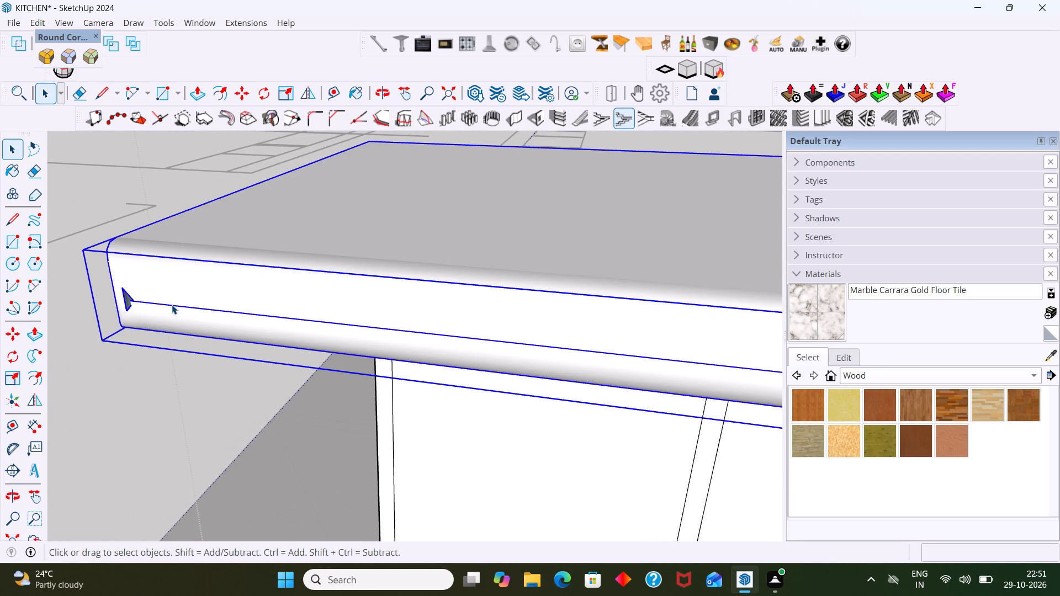
double_click(179, 312)
Undo the gap fixes and the edge rounding back to the plain square-edged countertop slab.
key("ctrl+z")
key("ctrl+z")
key("ctrl+z")
key("ctrl+z")
key("ctrl+z")
key("ctrl+z")
key("ctrl+z")
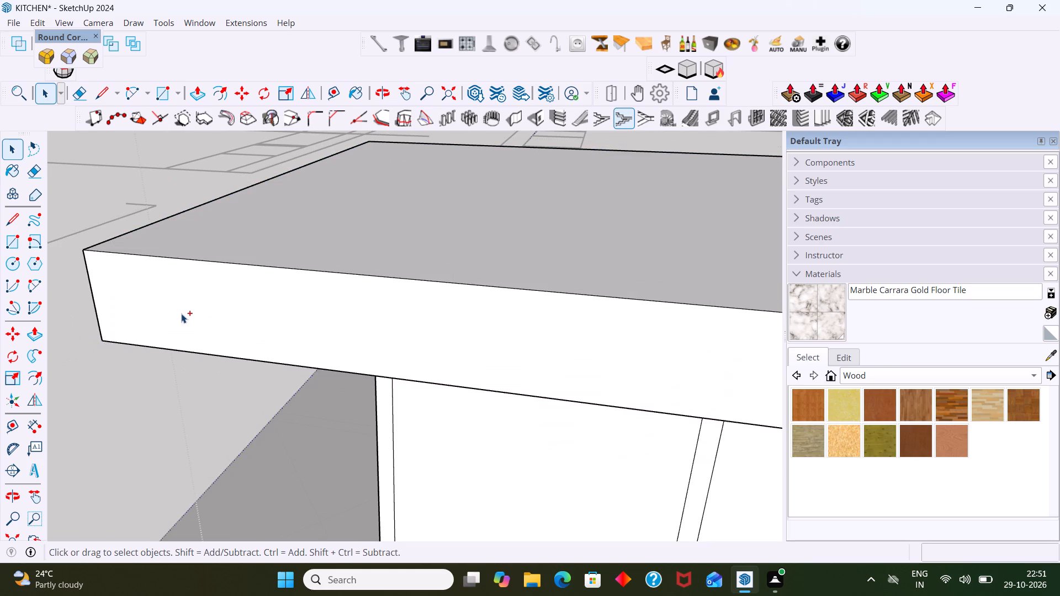
Examine the square-edged countertop and its front corners from both ends.
scroll(202, 314, "down", 18)
middle_click_drag(455, 434, 252, 388, "shift")
middle_click_drag(256, 394, 355, 394)
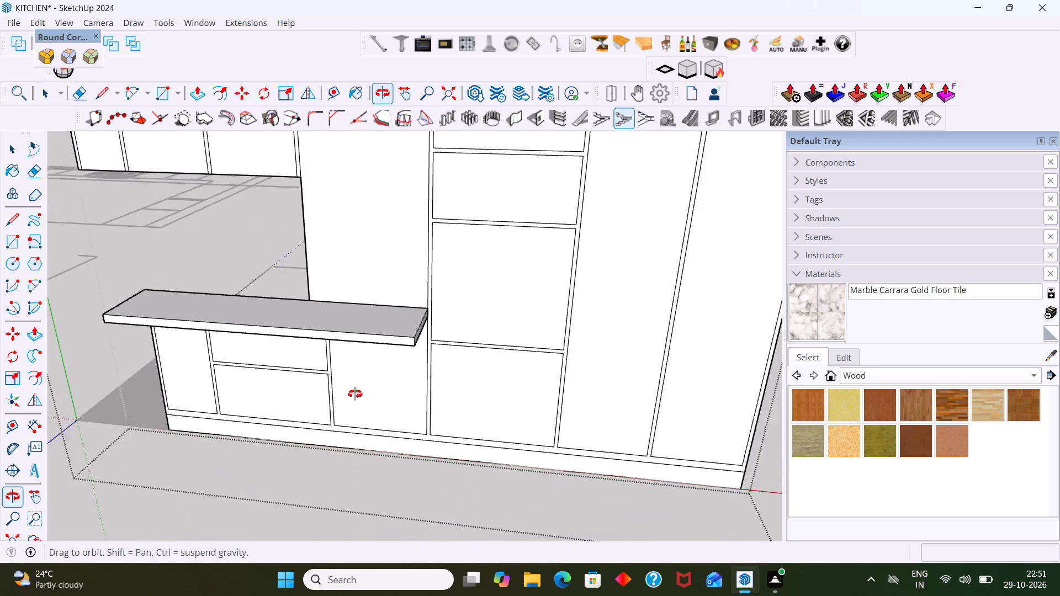
middle_click_drag(355, 394, 507, 398)
scroll(512, 389, "up", 5)
middle_click_drag(496, 376, 246, 372, "shift")
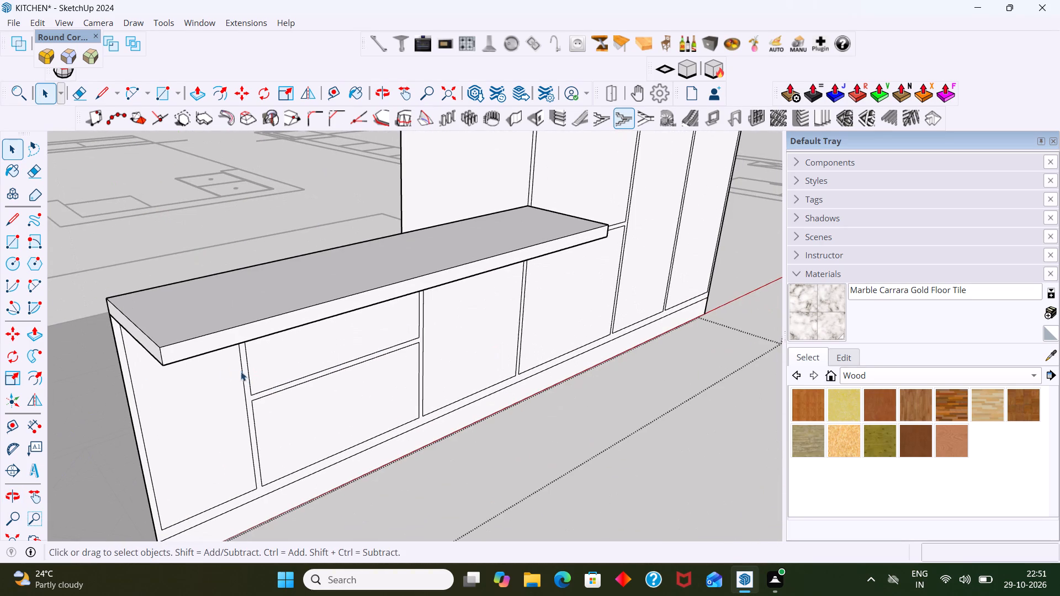
scroll(138, 362, "up", 4)
middle_click_drag(217, 373, 290, 383)
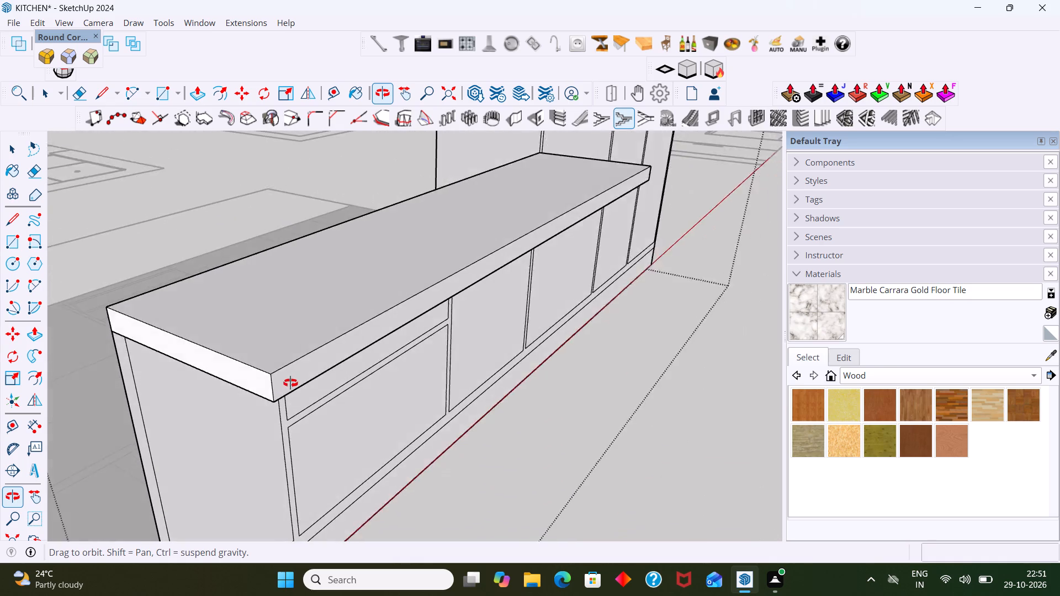
middle_click_drag(290, 383, 301, 375)
scroll(301, 374, "up", 2)
scroll(305, 371, "down", 5)
middle_click_drag(308, 379, 219, 385)
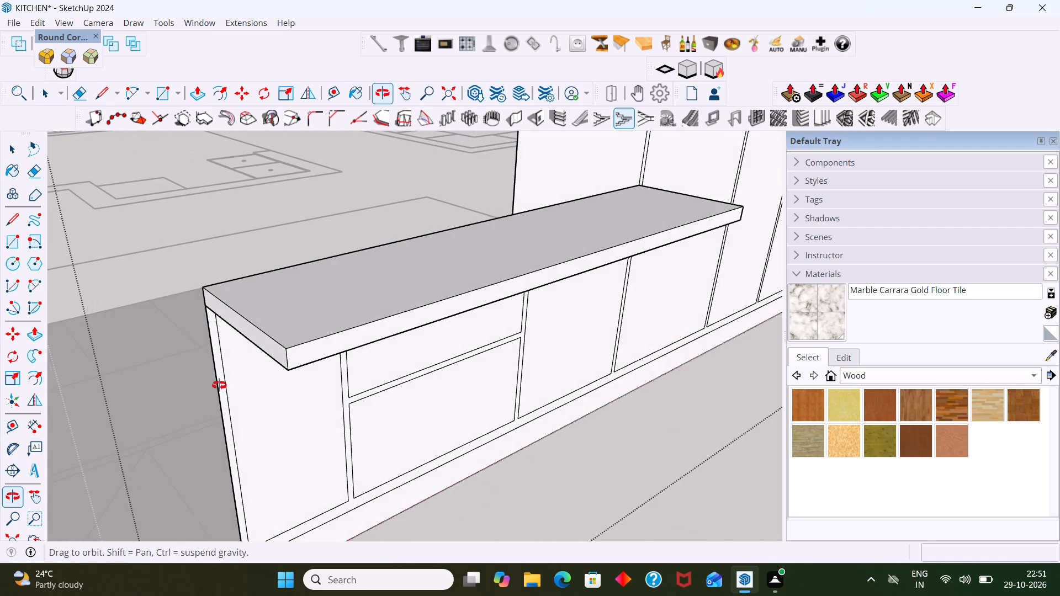
Draw a half-circle arc with a 20 mm bulge across the 40 mm front corner edge at the countertop's end.
middle_click_drag(219, 385, 219, 386)
key("a")
scroll(284, 359, "up", 3)
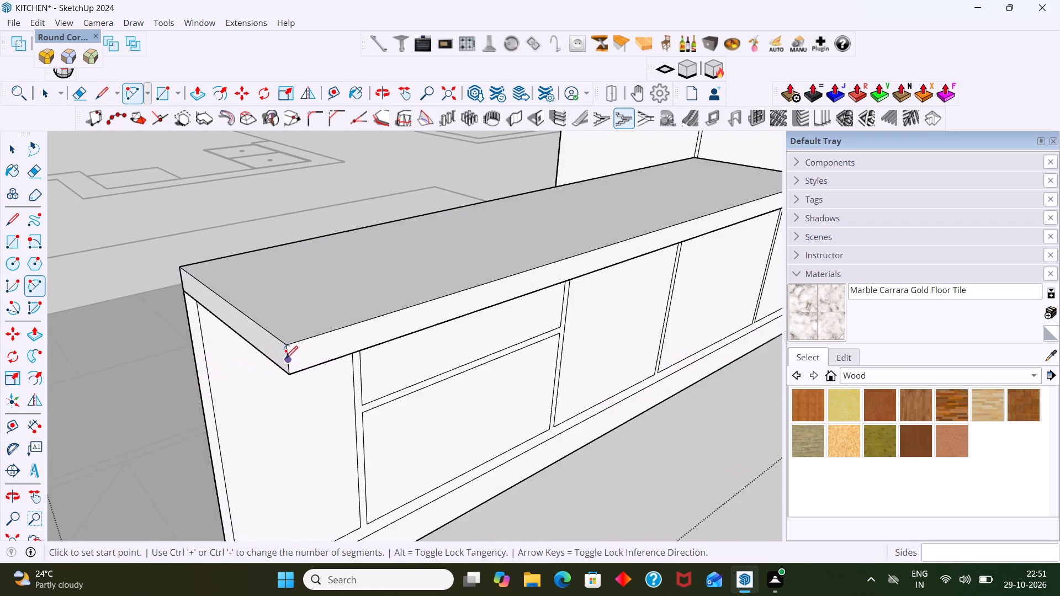
scroll(285, 358, "up", 3)
left_click(289, 341)
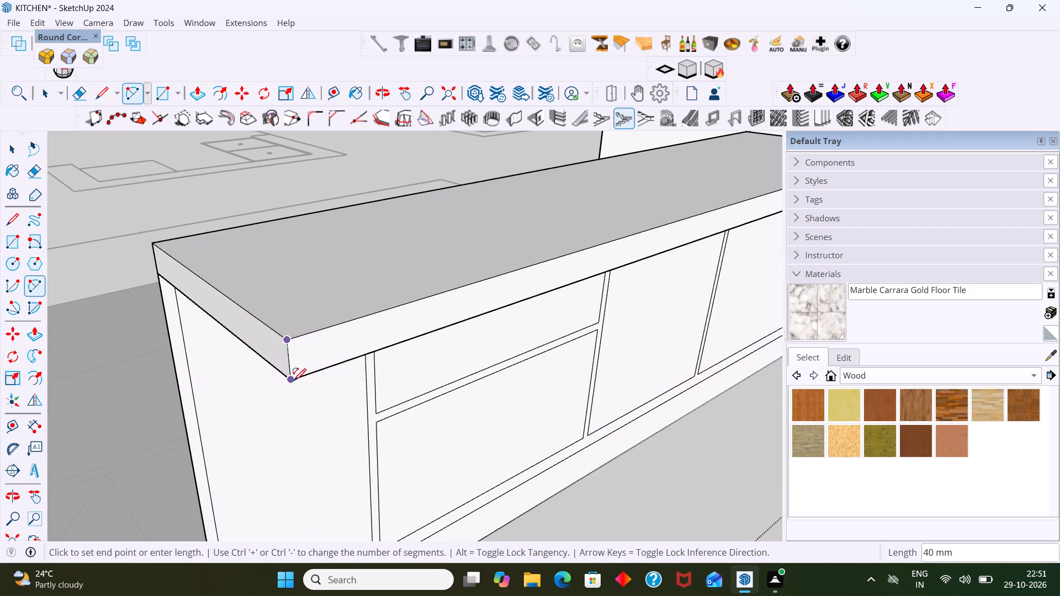
left_click(294, 380)
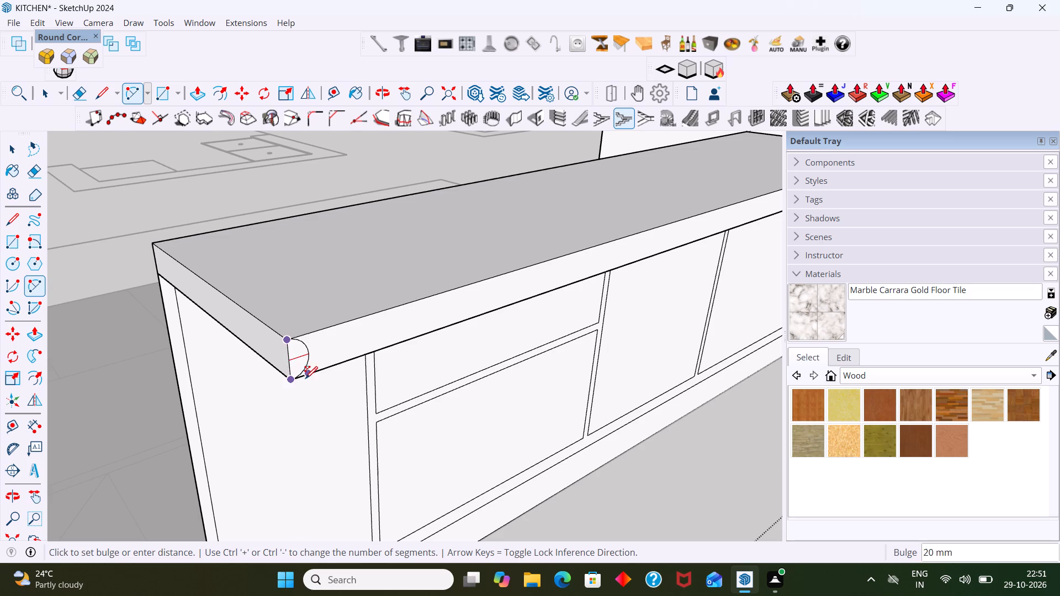
middle_click_drag(299, 389, 462, 397)
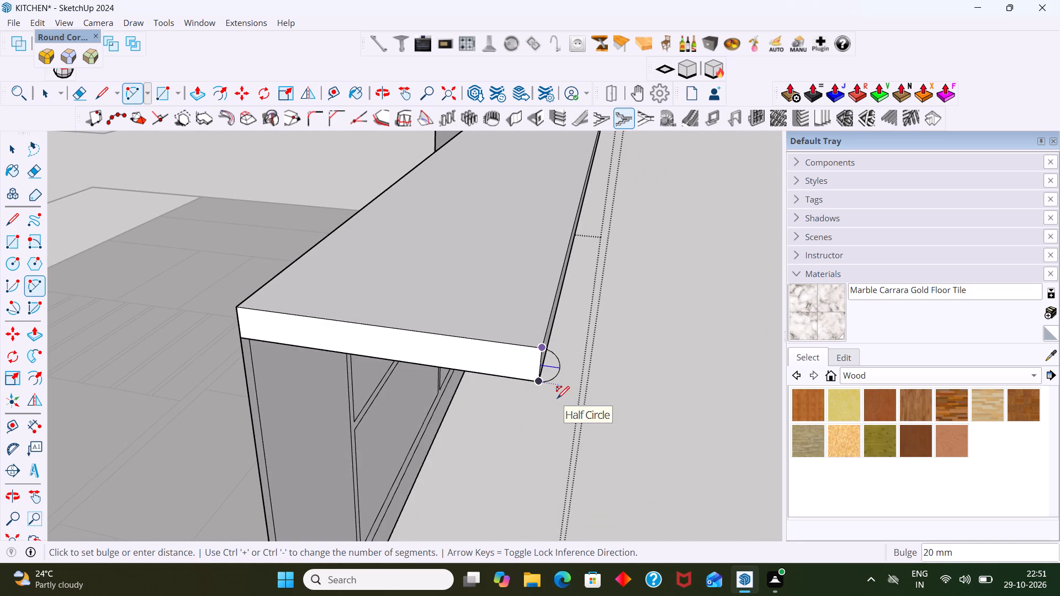
left_click(557, 398)
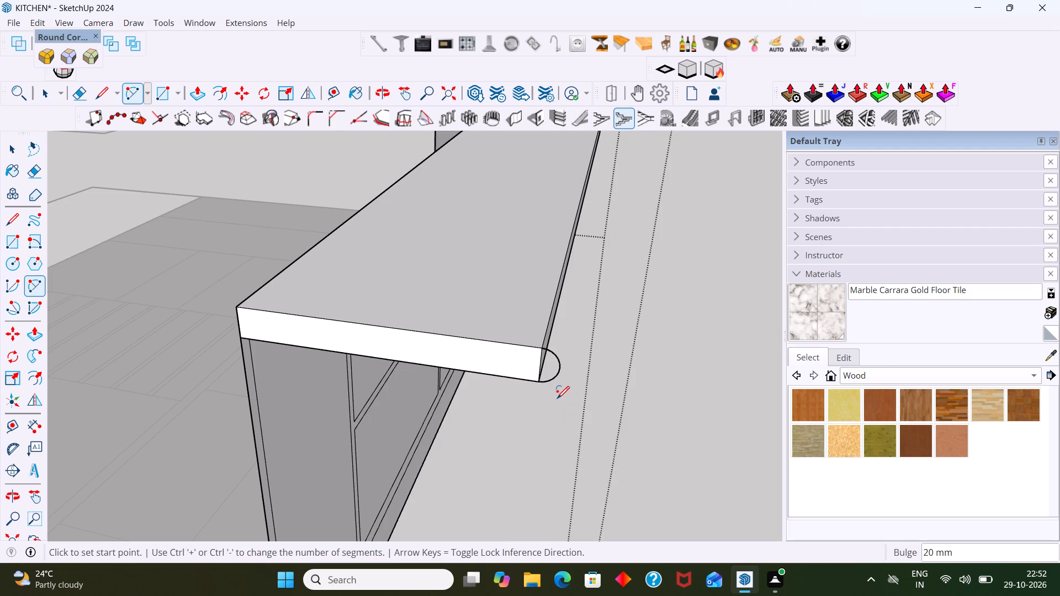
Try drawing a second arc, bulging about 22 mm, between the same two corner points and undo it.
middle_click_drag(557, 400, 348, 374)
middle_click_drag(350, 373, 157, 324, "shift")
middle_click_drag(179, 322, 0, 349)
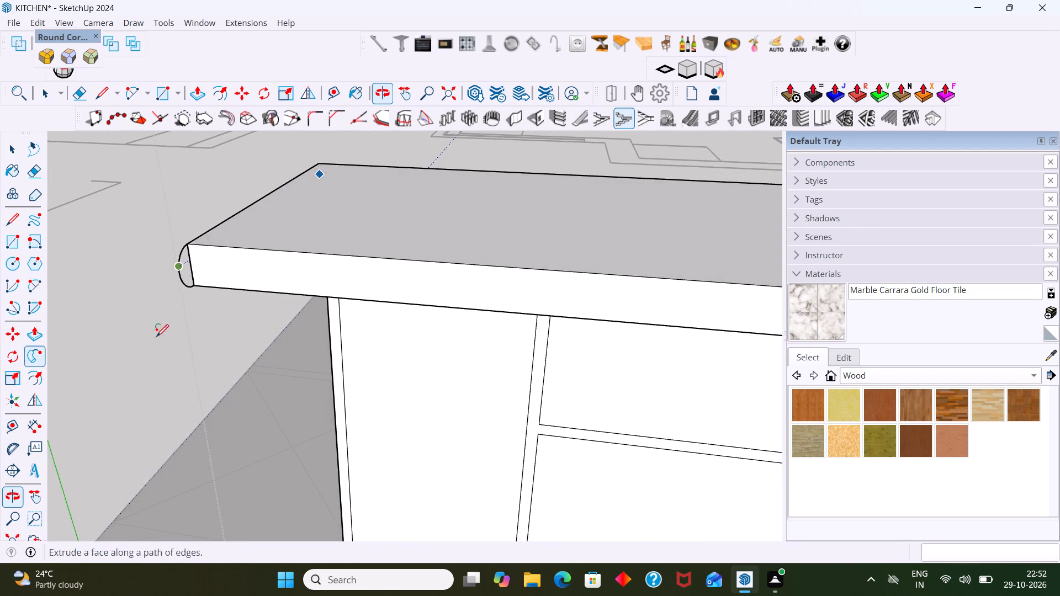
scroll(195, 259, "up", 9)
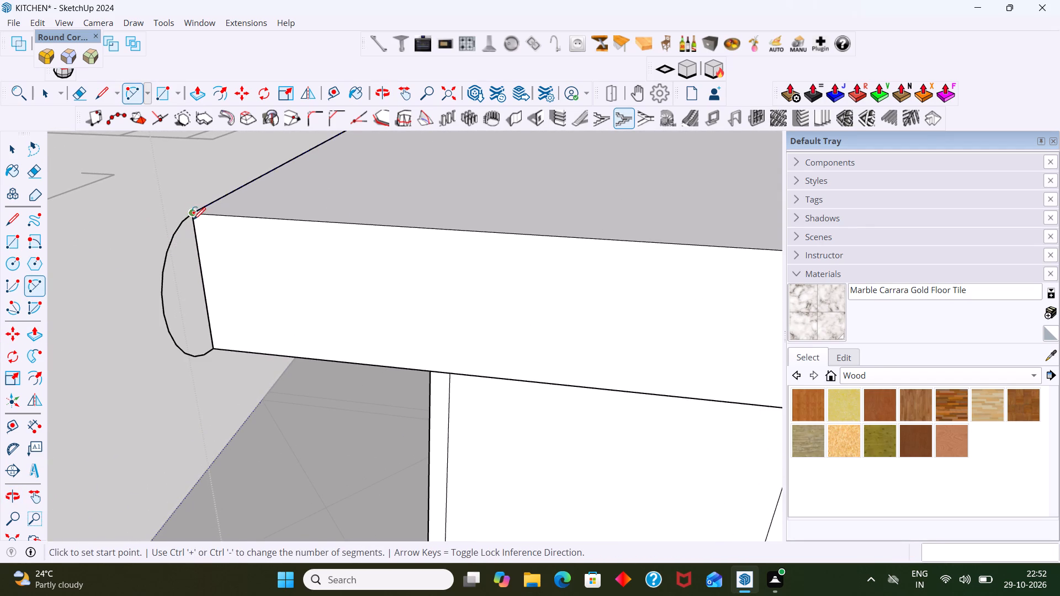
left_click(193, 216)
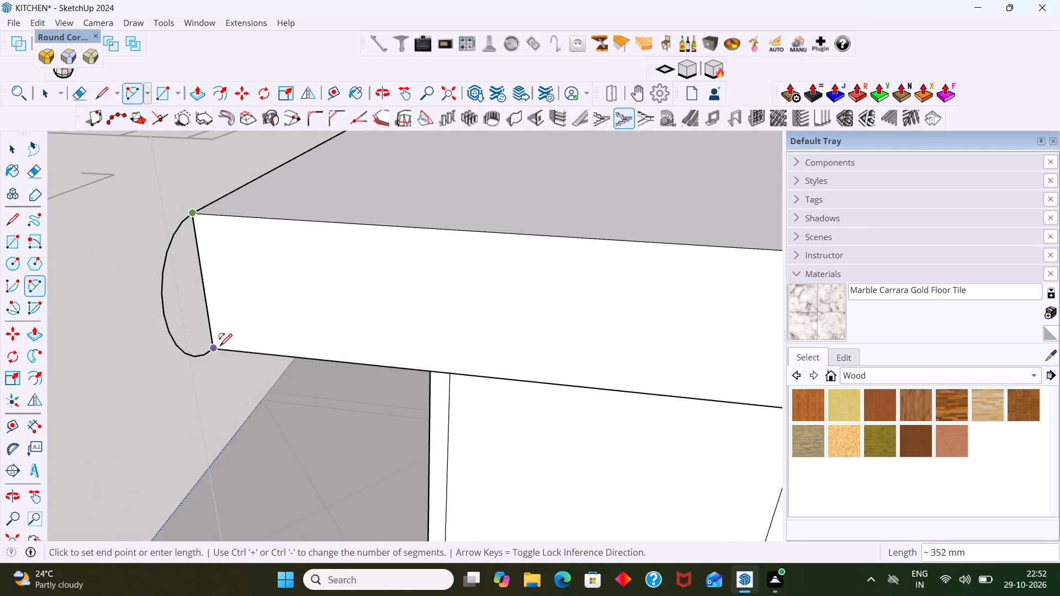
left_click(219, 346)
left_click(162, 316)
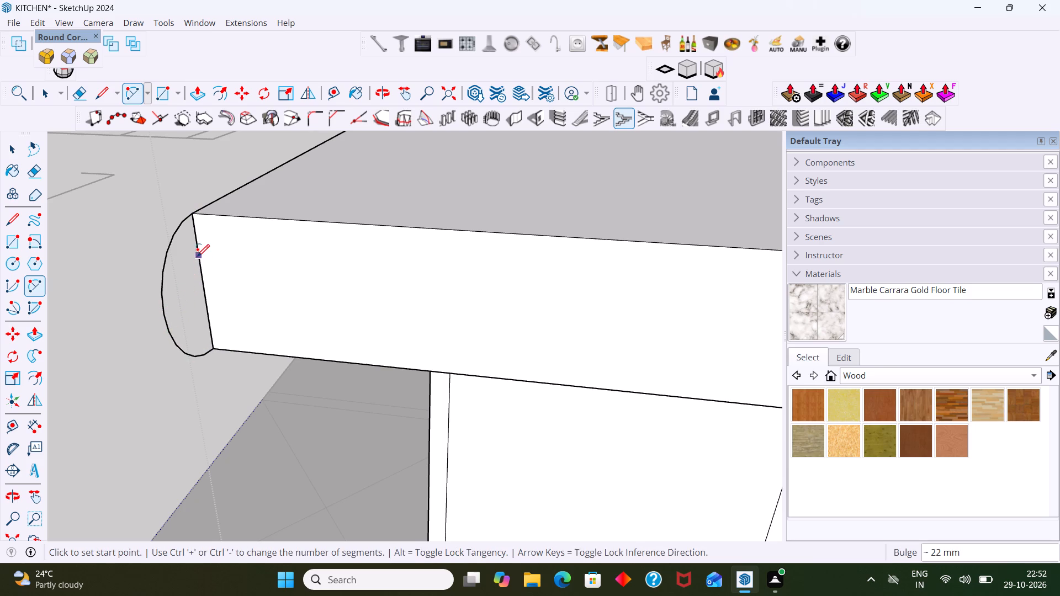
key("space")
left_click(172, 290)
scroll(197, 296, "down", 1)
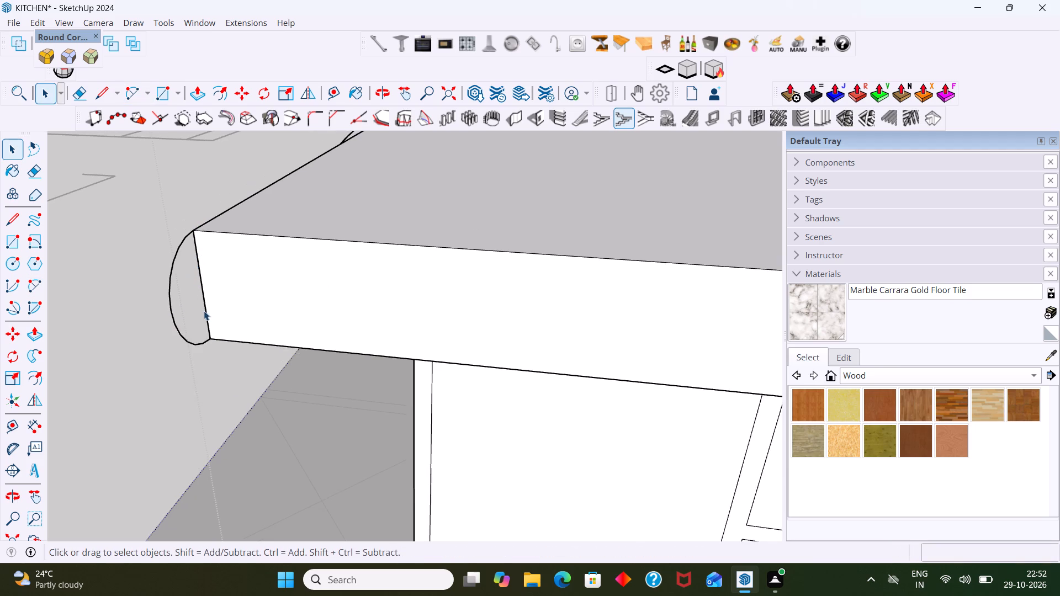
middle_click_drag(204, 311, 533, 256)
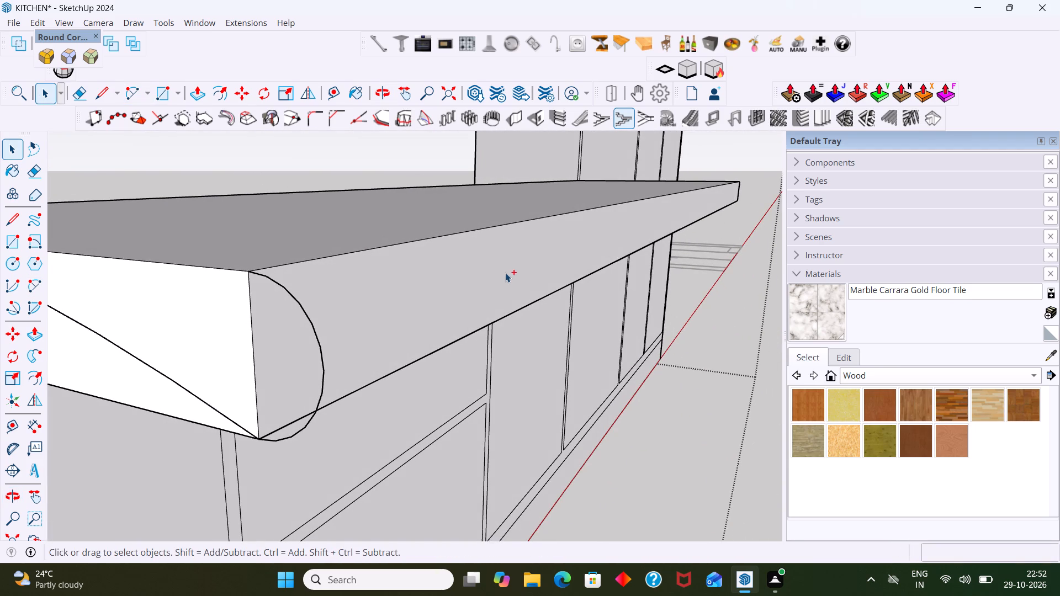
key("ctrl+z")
Redraw the half-circle arc with a 20 mm bulge between the top and bottom corners of the countertop's front end.
scroll(328, 334, "down", 1)
middle_click_drag(304, 372, 502, 349)
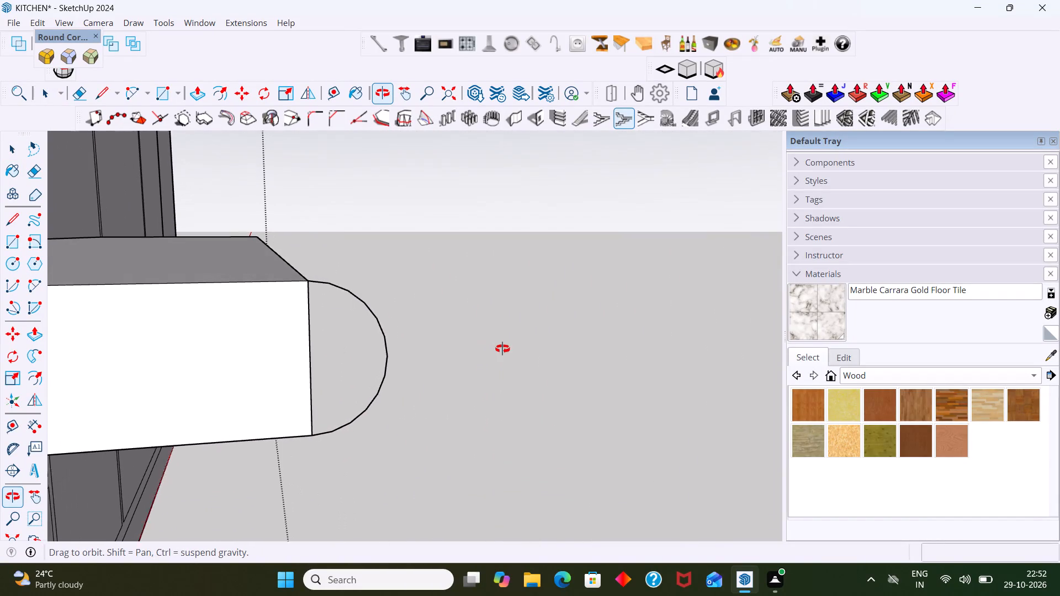
middle_click_drag(502, 349, 503, 349)
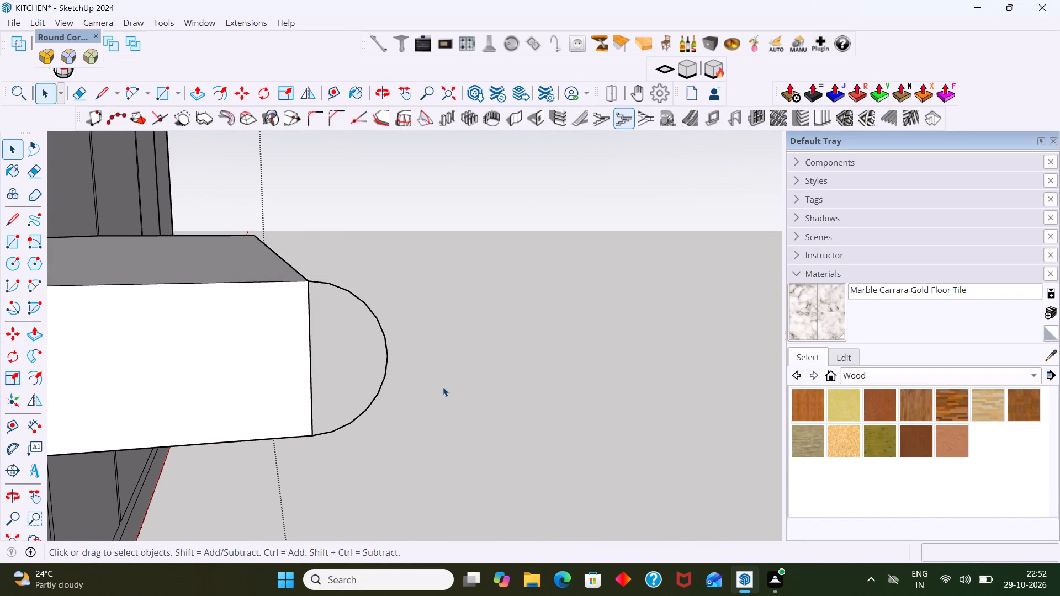
middle_click(419, 401)
scroll(420, 400, "down", 4)
key("a")
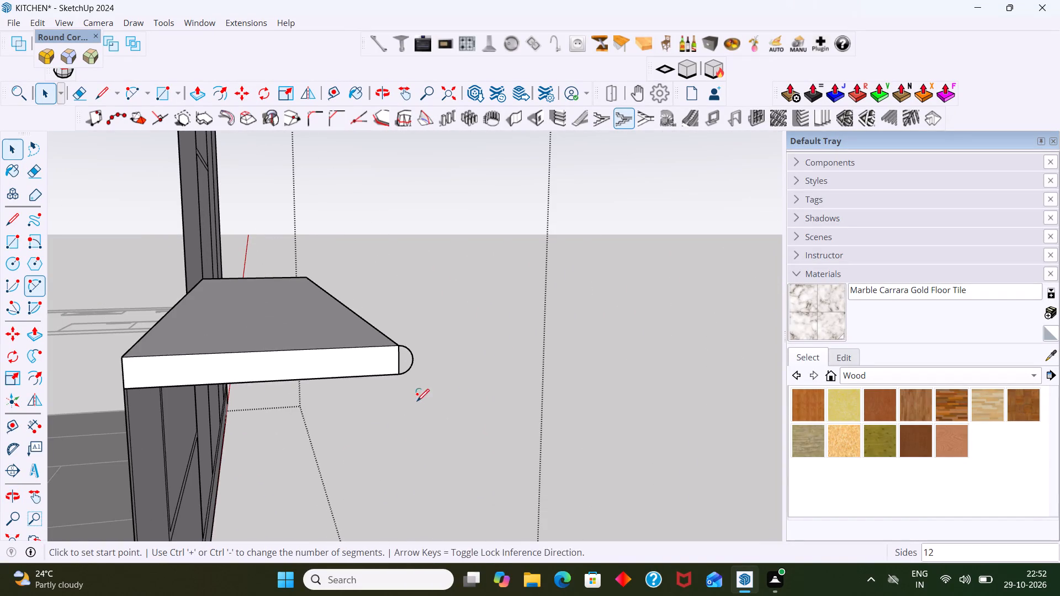
scroll(389, 340, "up", 8)
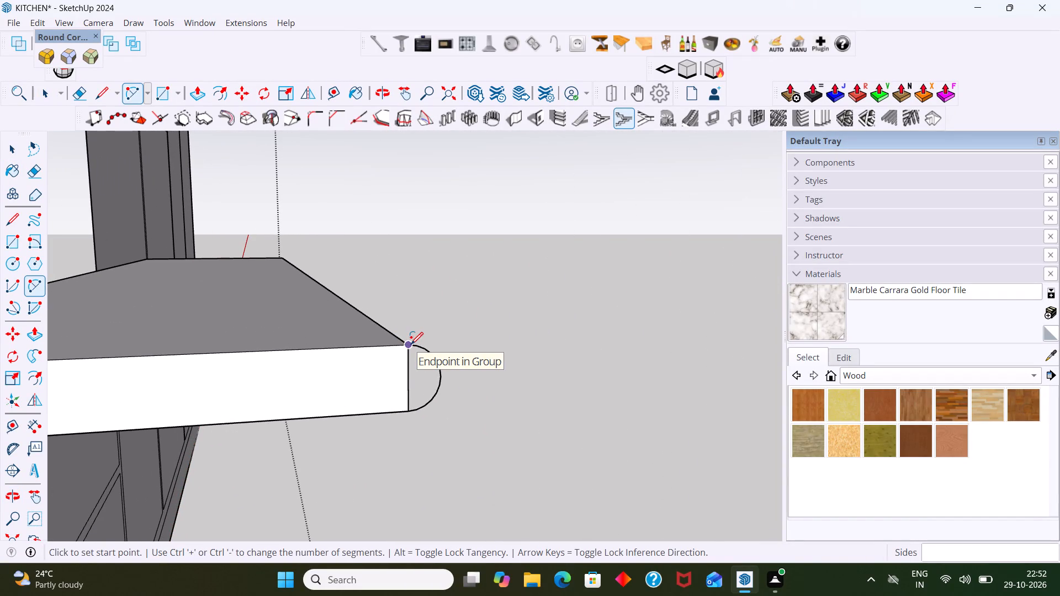
left_click(411, 344)
left_click(409, 413)
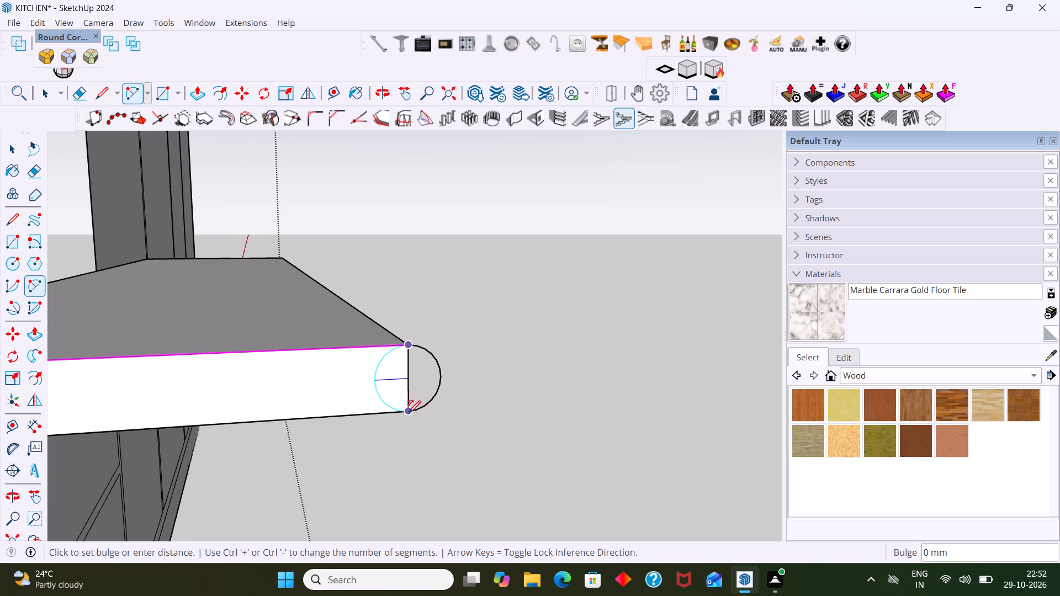
left_click(442, 375)
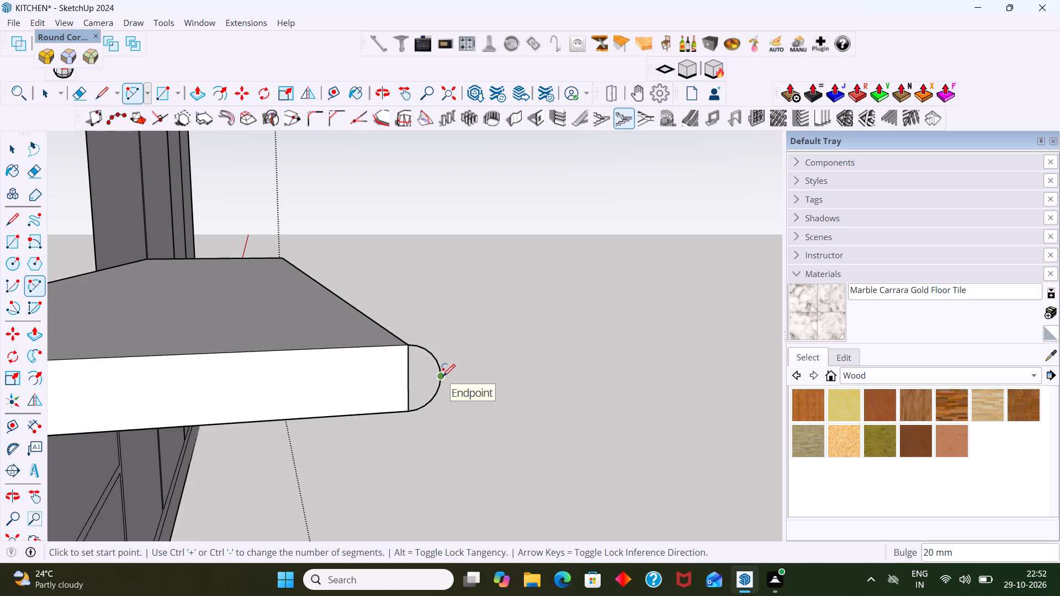
Close the half-circle into a face with a 40 mm vertical line between the arc's two ends.
key("space")
key("l")
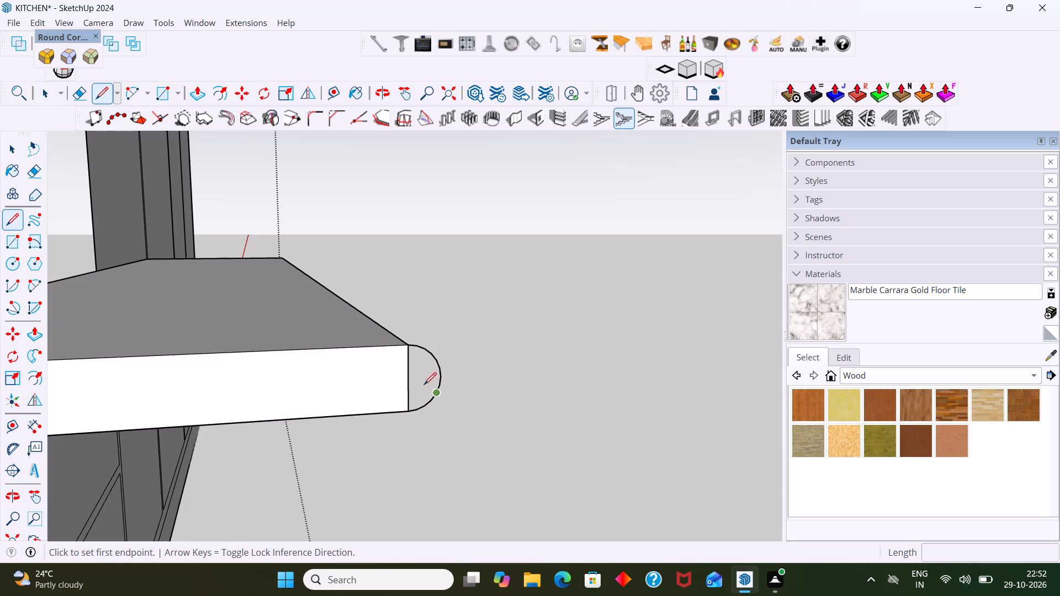
left_click(407, 348)
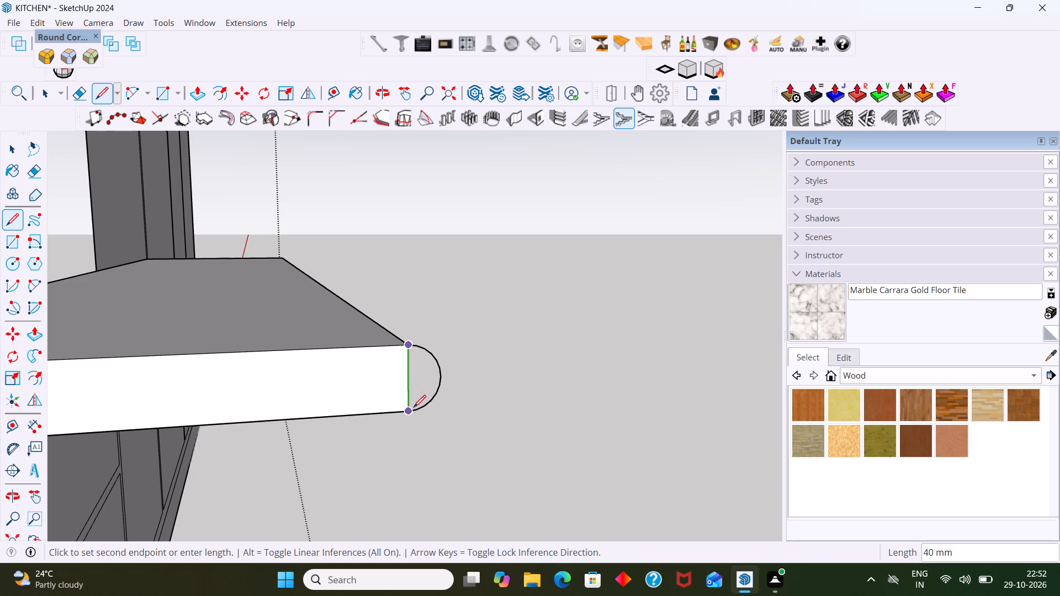
left_click(414, 408)
key("space")
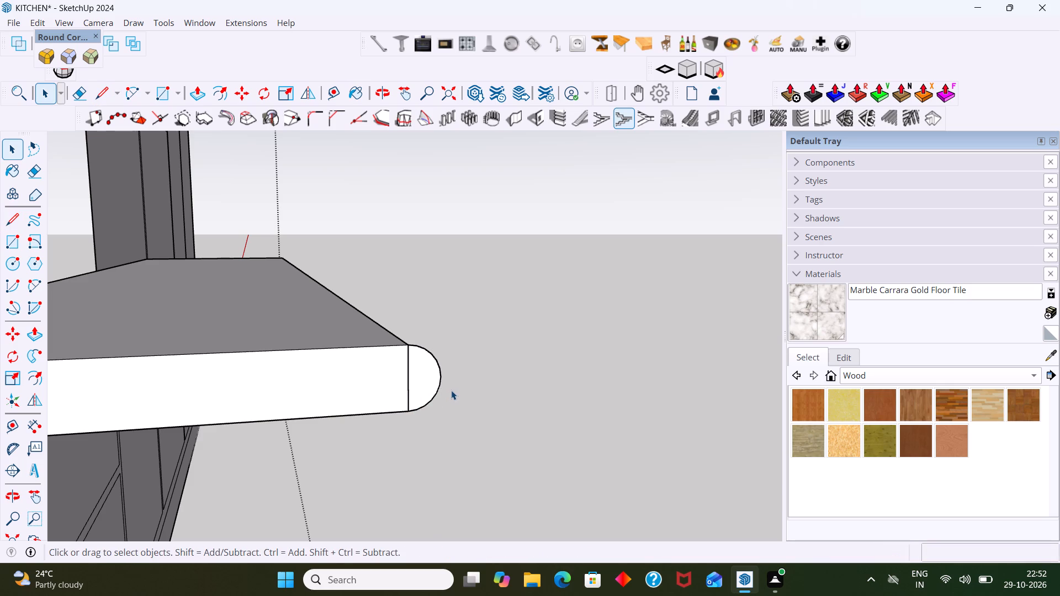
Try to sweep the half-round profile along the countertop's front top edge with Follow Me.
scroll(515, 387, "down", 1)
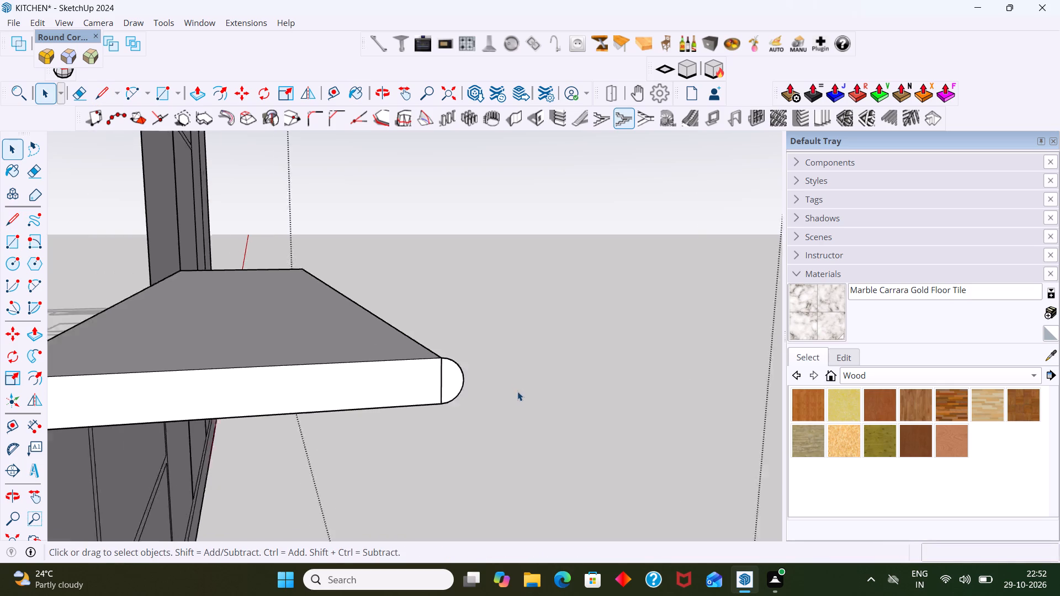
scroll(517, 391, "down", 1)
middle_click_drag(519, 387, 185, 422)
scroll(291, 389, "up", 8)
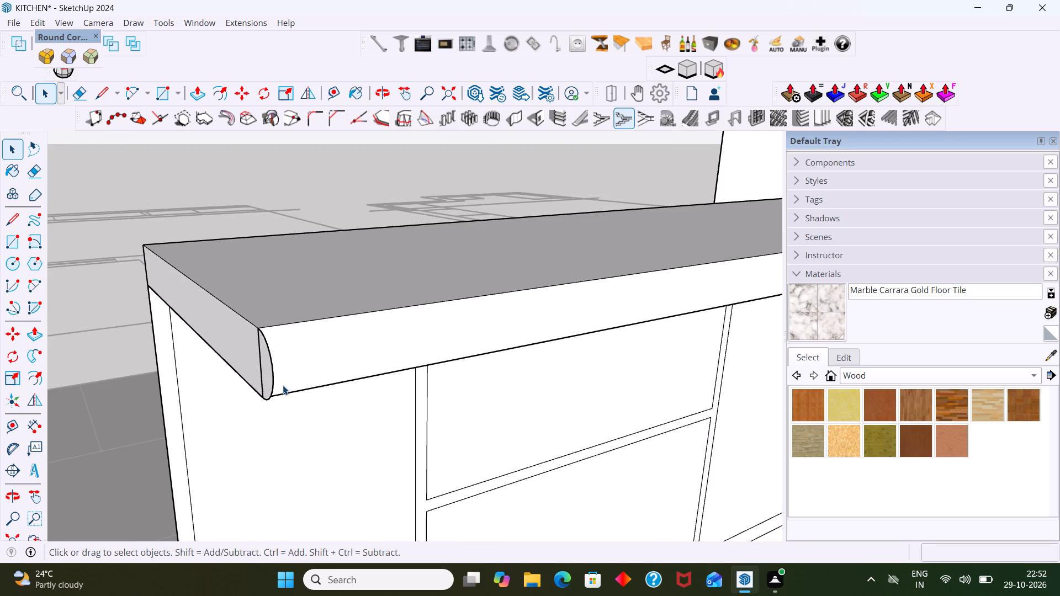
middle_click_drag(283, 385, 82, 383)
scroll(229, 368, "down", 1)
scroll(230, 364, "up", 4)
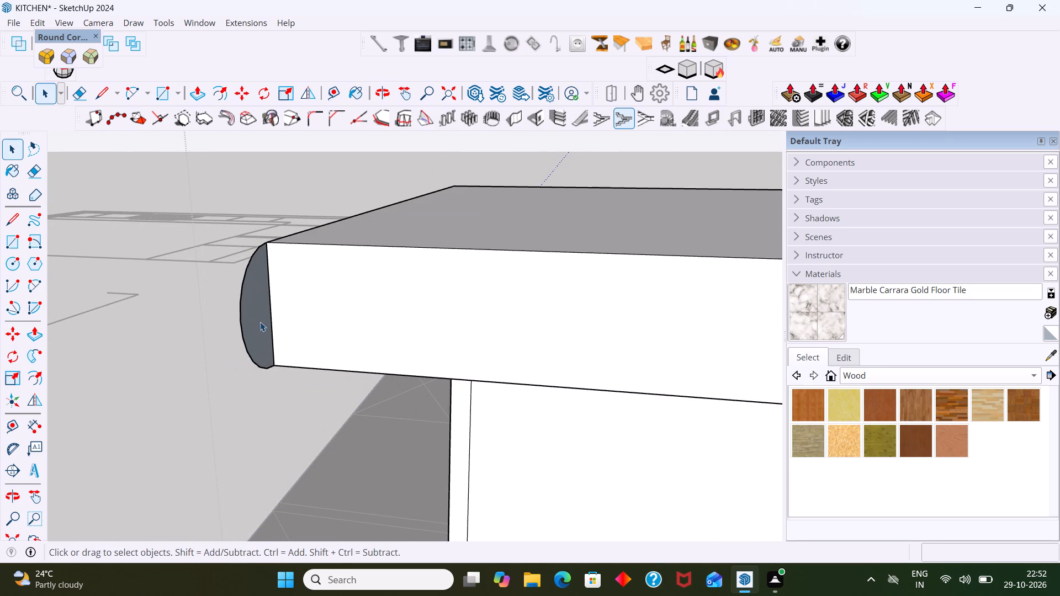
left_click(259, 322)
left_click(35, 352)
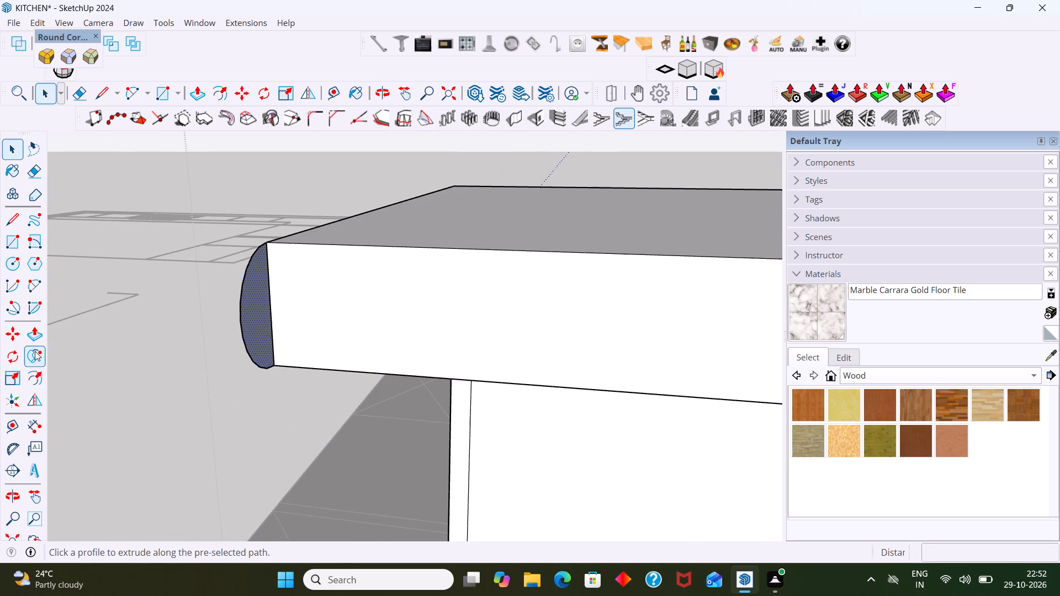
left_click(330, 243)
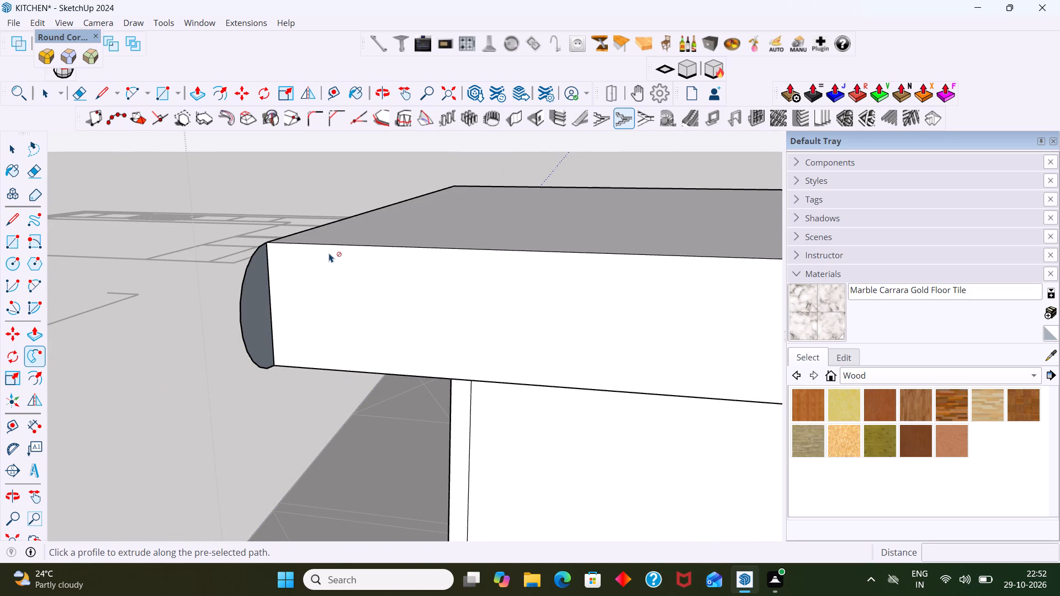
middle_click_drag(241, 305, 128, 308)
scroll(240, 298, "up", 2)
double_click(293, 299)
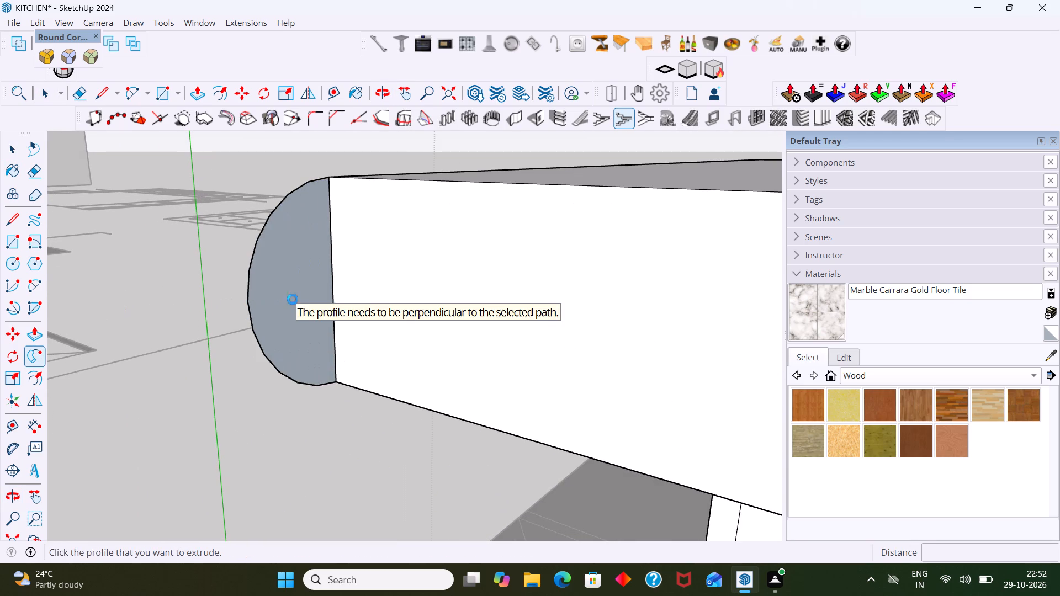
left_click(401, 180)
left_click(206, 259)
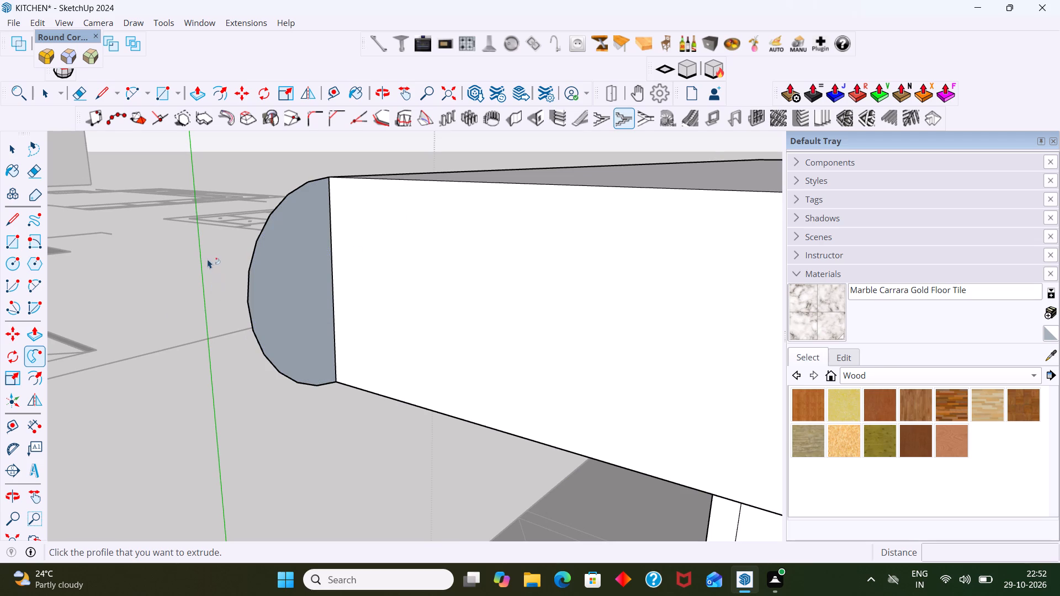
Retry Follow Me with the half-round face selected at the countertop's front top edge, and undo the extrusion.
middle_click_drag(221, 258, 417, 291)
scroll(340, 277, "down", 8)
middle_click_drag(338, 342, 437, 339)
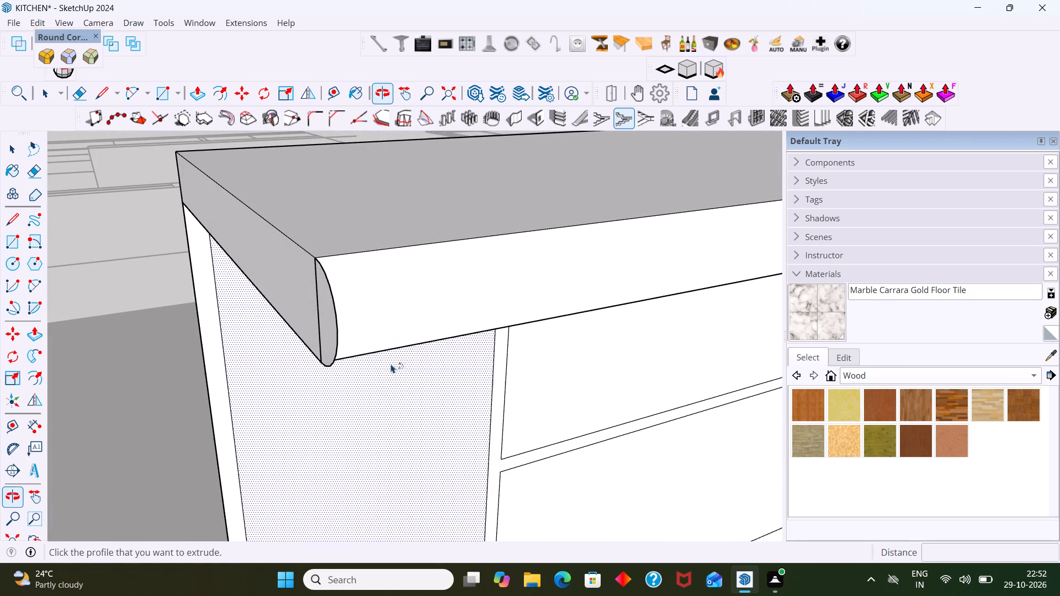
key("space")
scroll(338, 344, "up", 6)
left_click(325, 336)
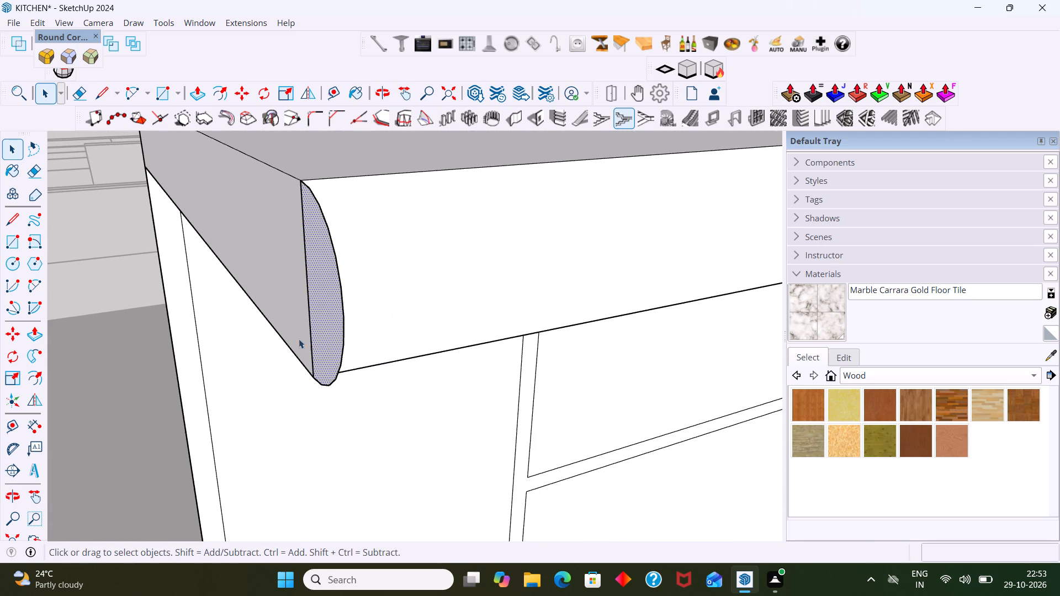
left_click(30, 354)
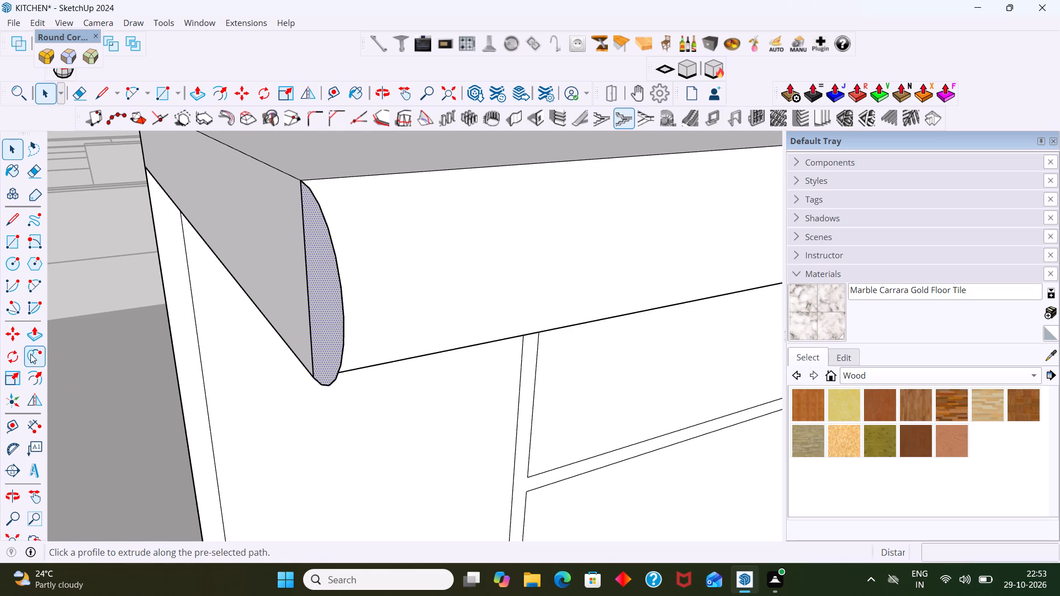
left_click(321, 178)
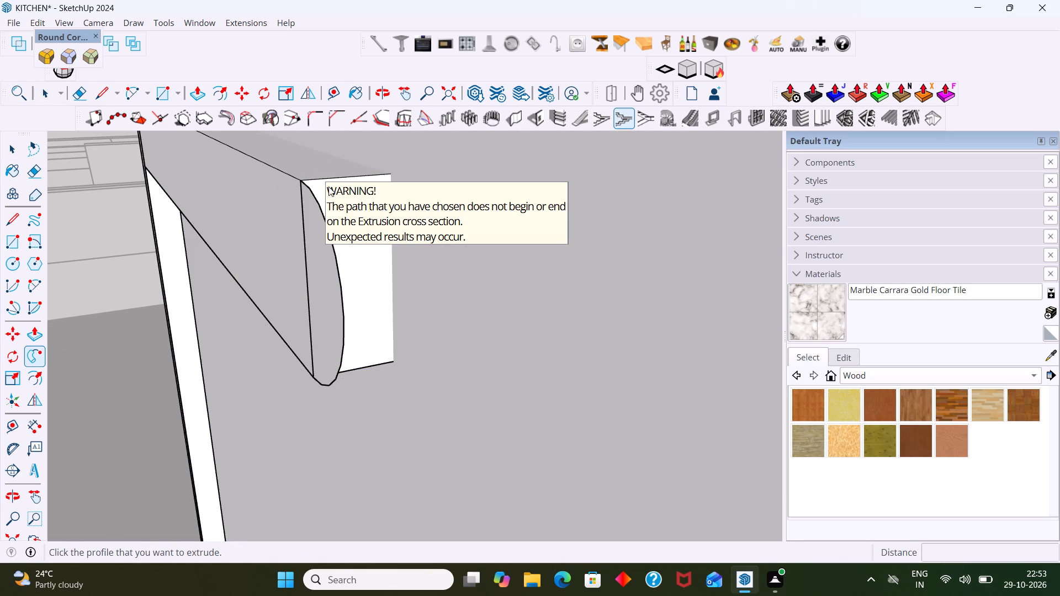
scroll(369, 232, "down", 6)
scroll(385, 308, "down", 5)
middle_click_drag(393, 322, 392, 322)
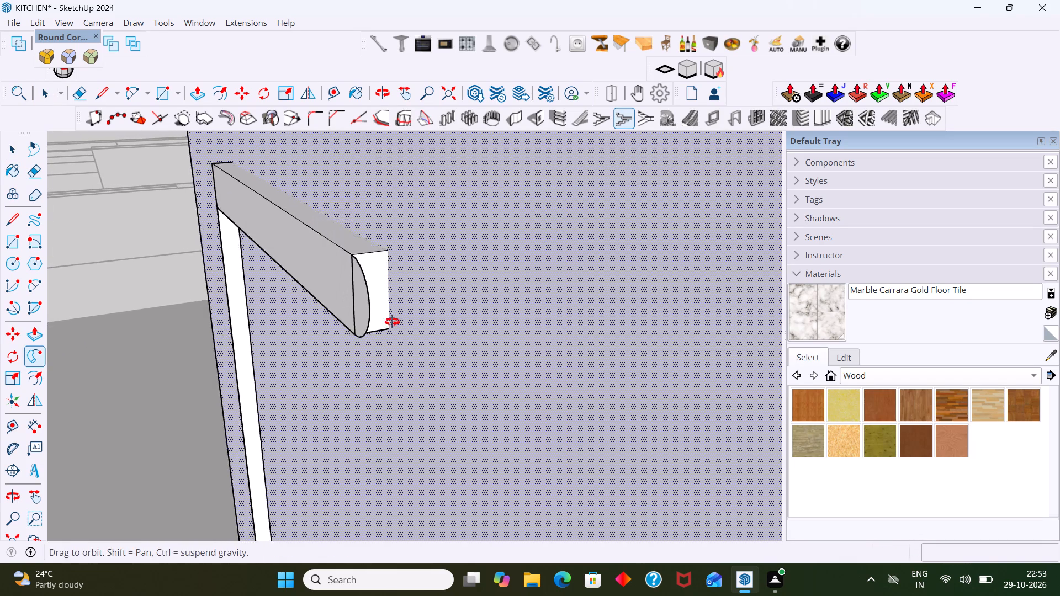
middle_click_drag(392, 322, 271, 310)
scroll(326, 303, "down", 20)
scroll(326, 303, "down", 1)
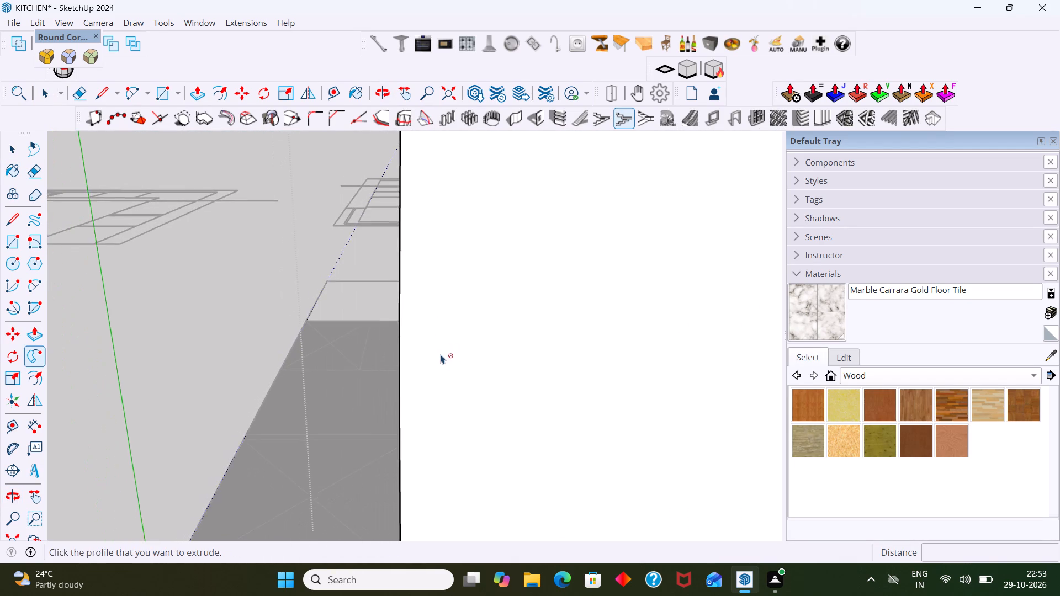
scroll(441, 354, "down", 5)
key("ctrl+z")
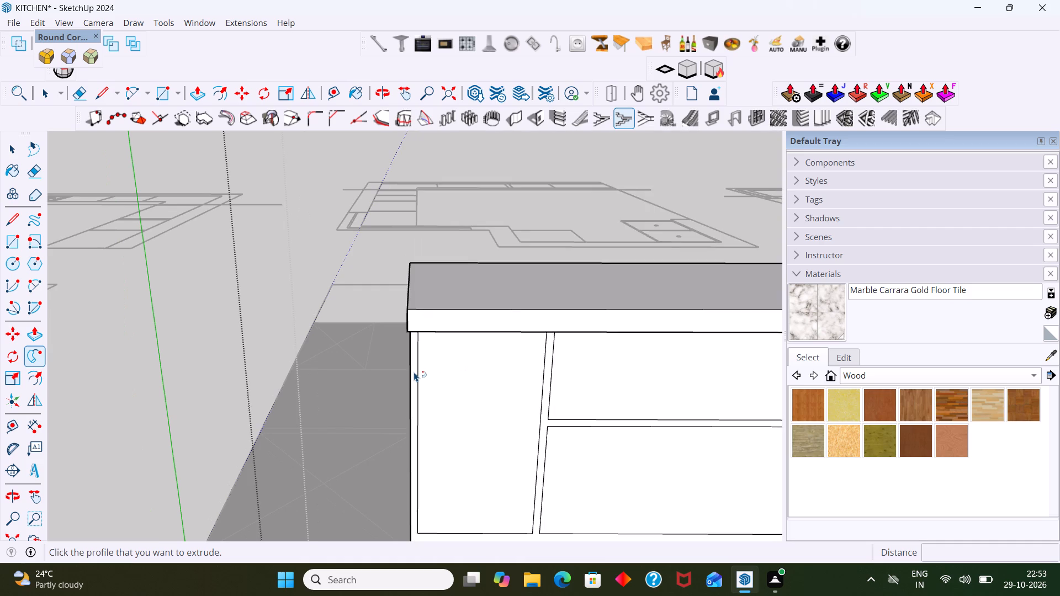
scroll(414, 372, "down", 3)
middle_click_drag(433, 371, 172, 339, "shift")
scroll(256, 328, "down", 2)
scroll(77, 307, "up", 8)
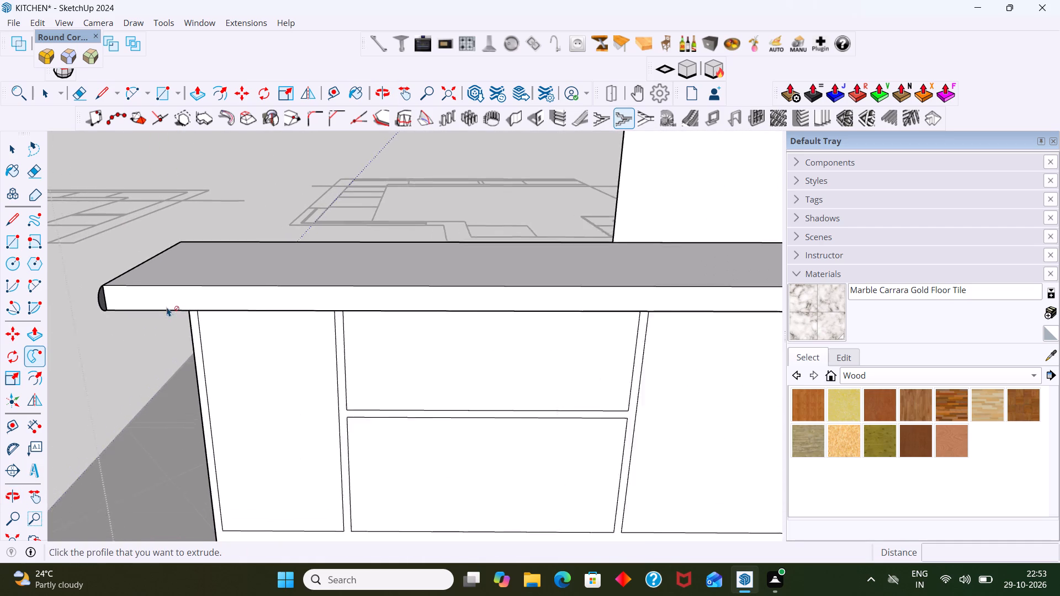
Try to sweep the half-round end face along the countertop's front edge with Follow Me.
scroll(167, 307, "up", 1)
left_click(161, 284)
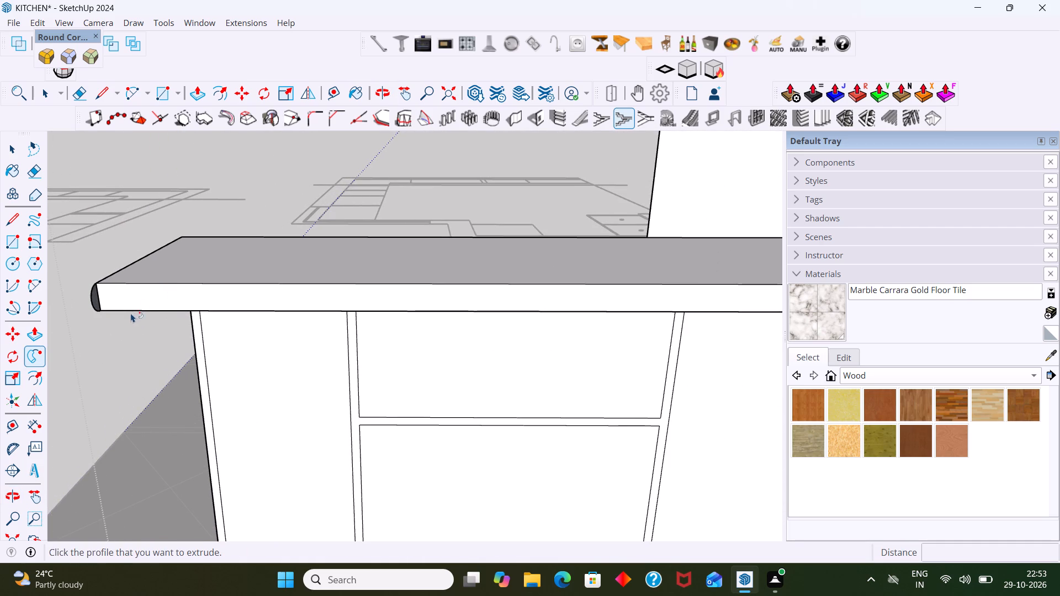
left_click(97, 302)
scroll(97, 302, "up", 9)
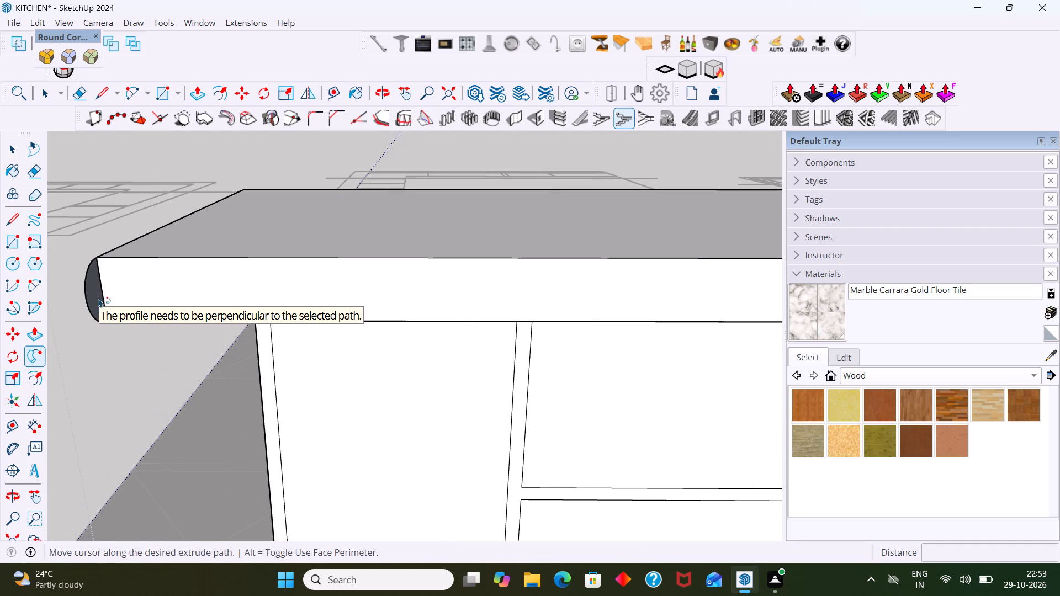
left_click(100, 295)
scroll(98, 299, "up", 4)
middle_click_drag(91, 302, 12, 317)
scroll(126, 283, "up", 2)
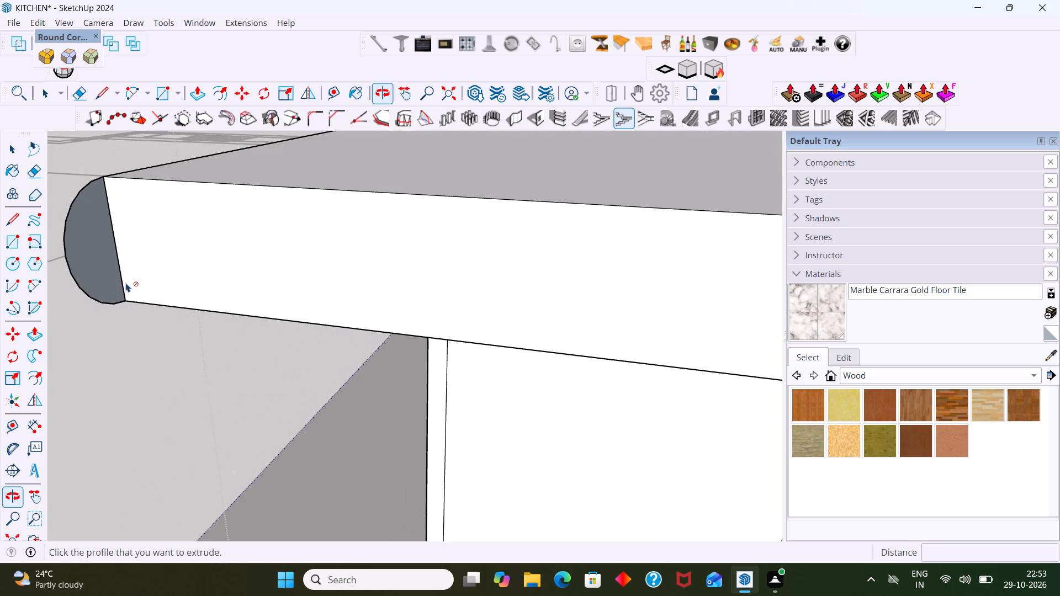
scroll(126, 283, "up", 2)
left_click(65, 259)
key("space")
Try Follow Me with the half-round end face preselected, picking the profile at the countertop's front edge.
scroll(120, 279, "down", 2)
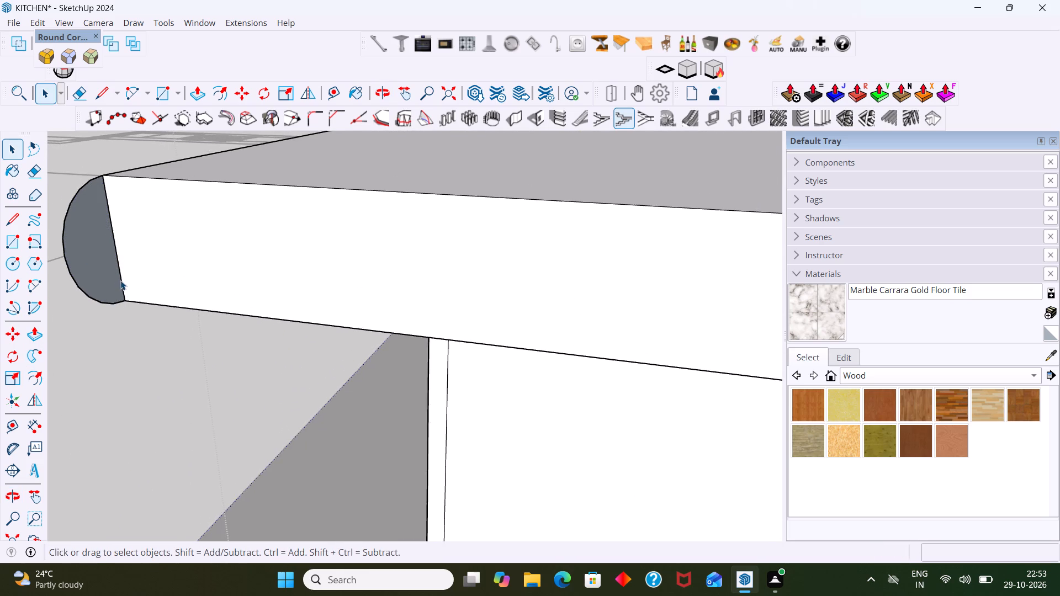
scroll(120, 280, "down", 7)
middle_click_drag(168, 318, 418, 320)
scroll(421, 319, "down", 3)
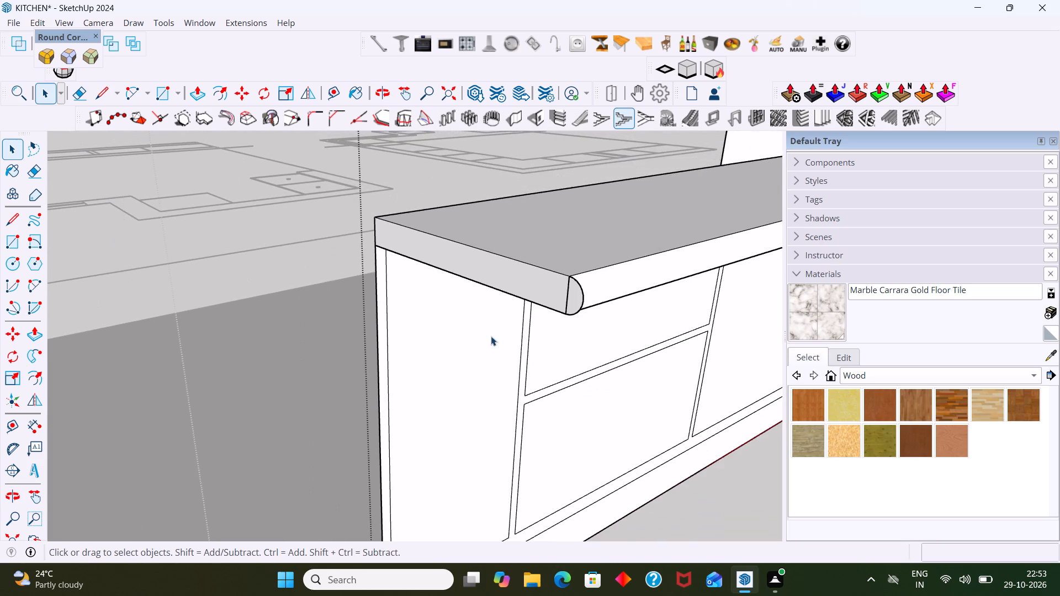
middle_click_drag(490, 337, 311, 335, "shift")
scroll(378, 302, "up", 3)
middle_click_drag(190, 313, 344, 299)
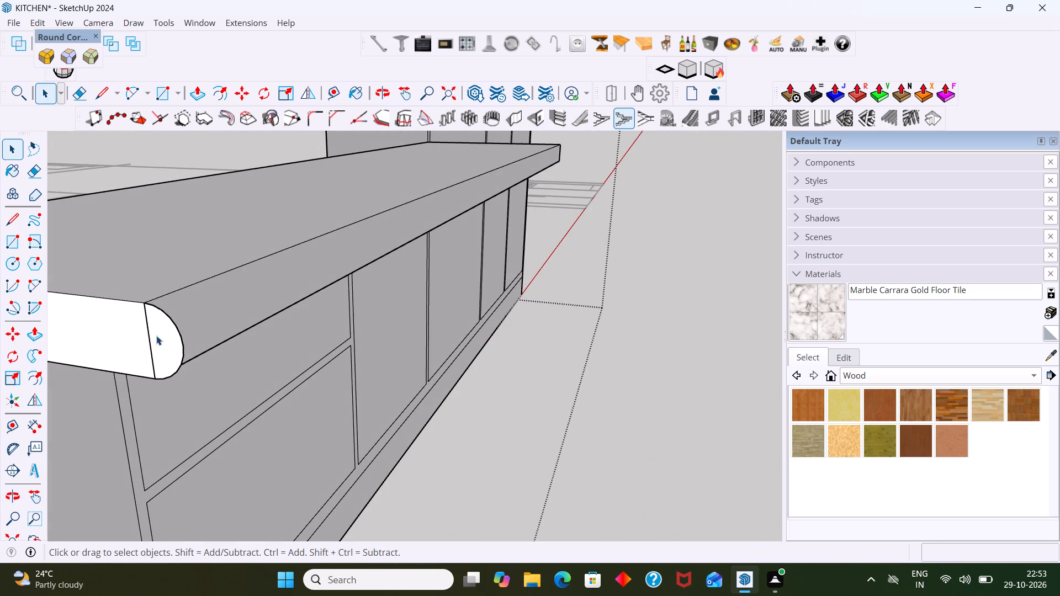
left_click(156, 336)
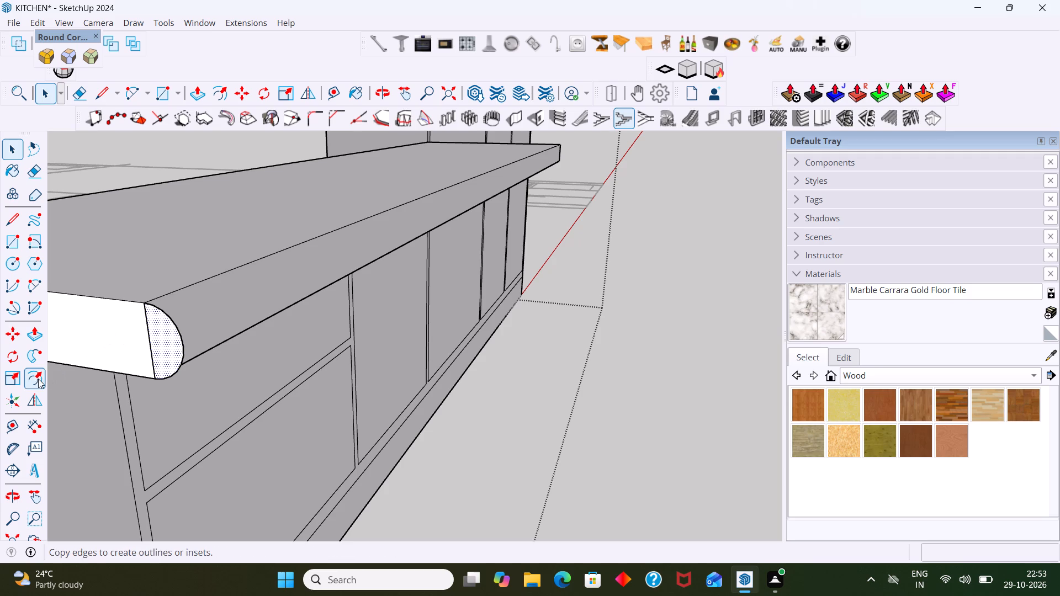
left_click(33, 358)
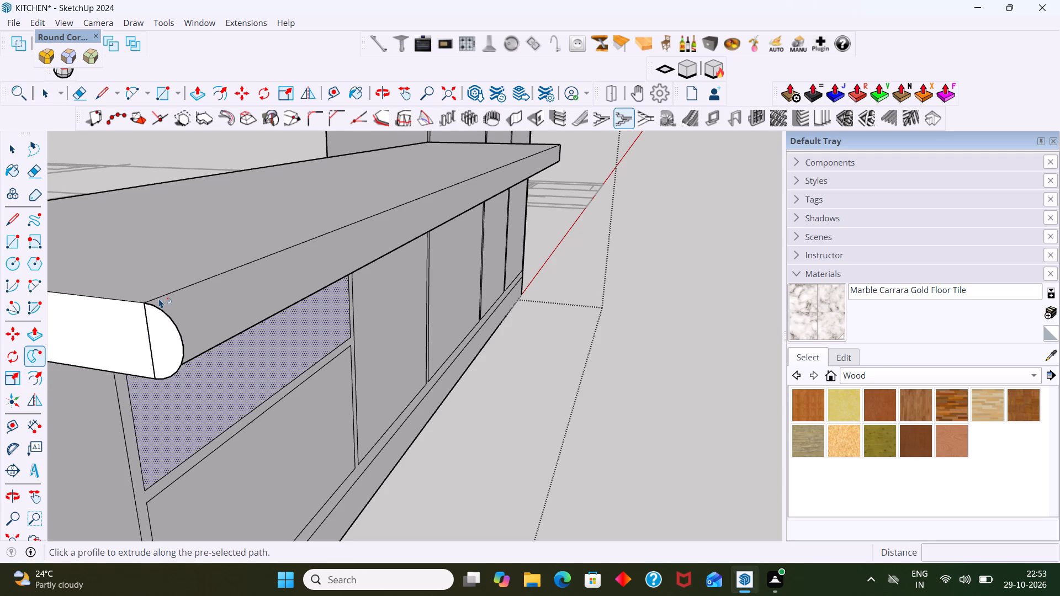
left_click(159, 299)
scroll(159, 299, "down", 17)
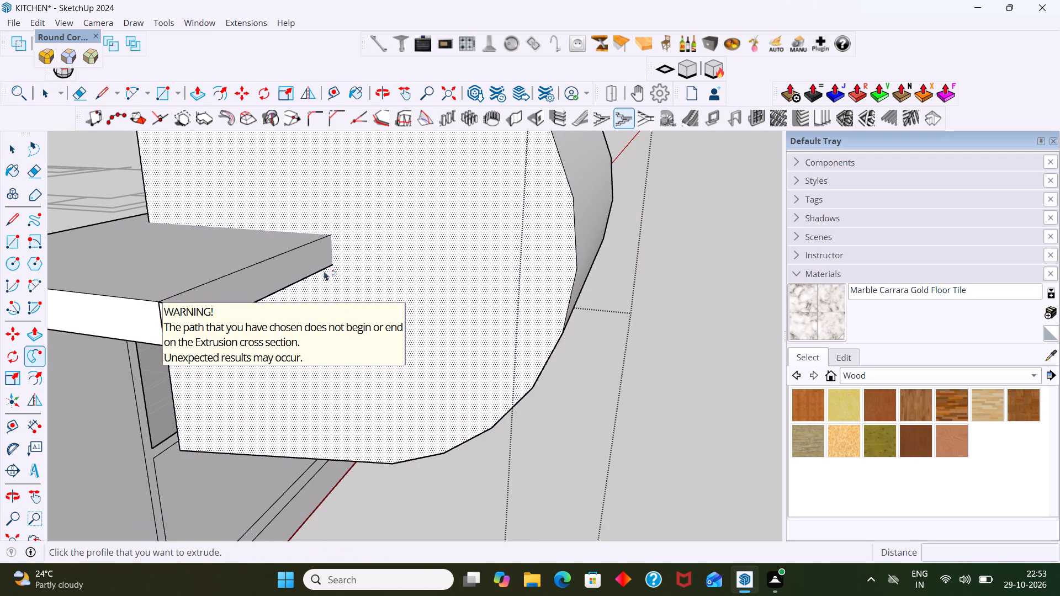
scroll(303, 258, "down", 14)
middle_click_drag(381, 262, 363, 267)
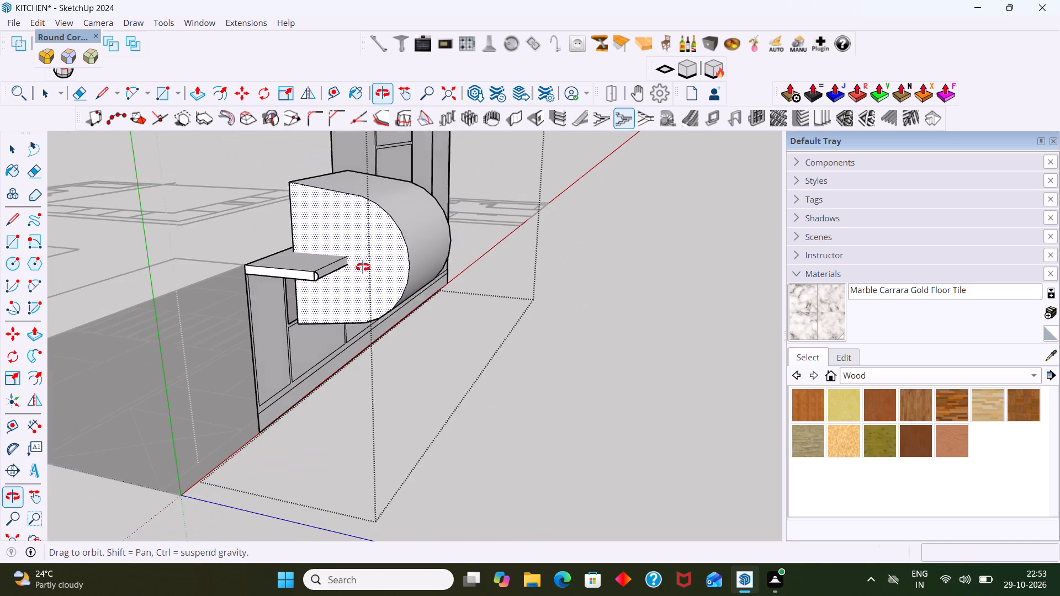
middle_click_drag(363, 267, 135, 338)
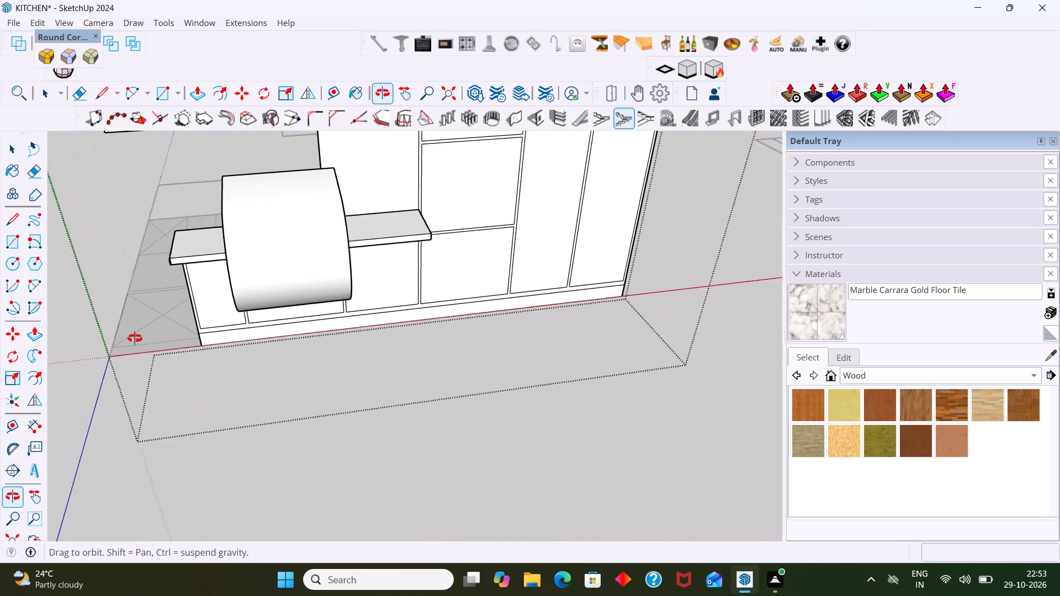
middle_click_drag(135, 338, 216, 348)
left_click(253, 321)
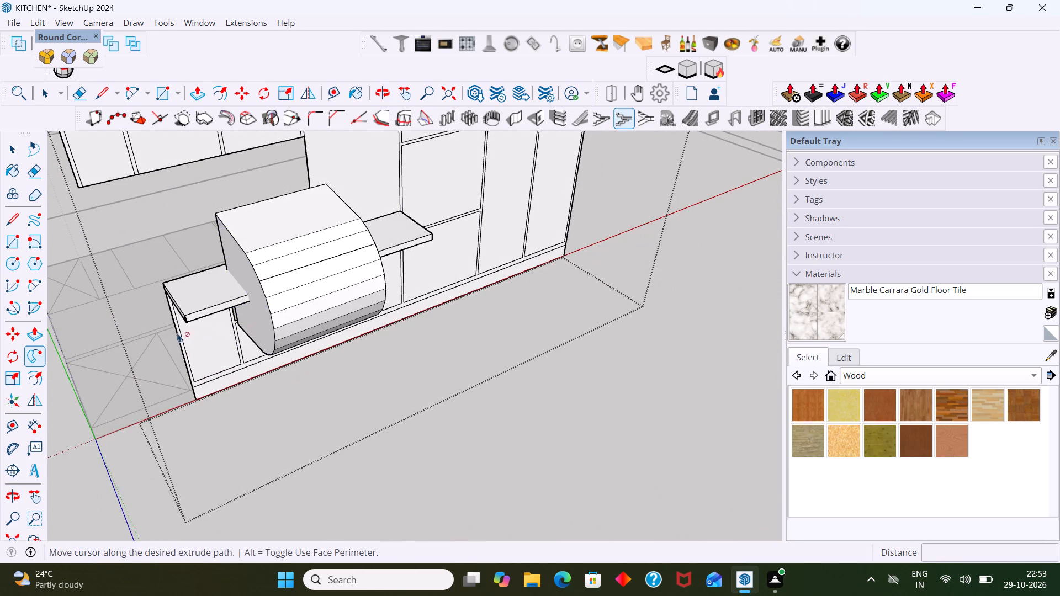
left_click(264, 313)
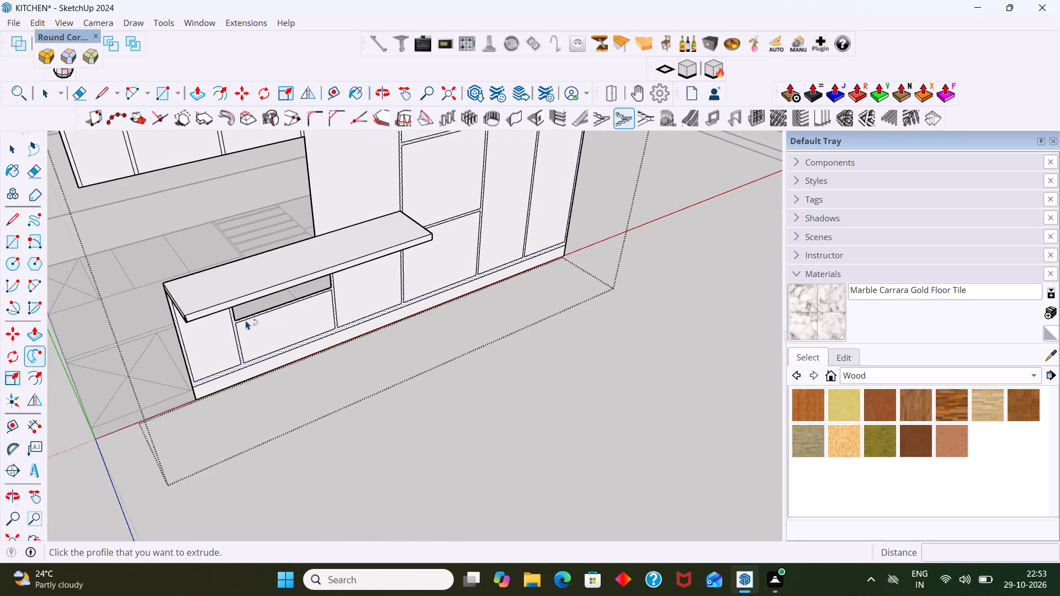
Undo the Follow Me extrusions and the half-round profile, back to the plain square-edged countertop.
key("ctrl+z")
key("ctrl+z")
key("ctrl+z")
scroll(246, 320, "down", 5)
left_click(399, 400)
scroll(228, 322, "up", 13)
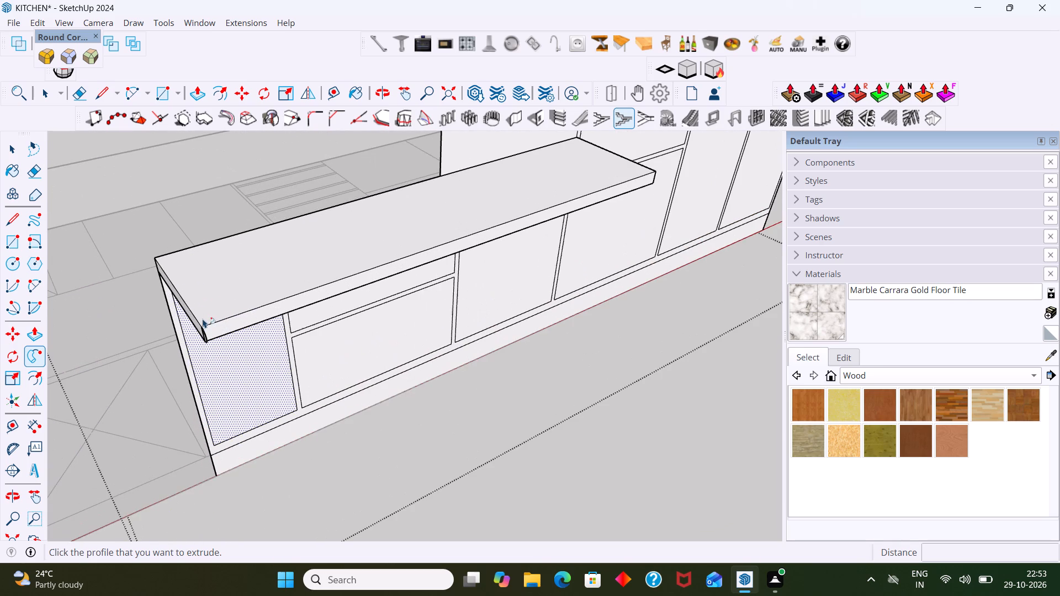
key("ctrl+z")
key("ctrl+z")
key("ctrl+z")
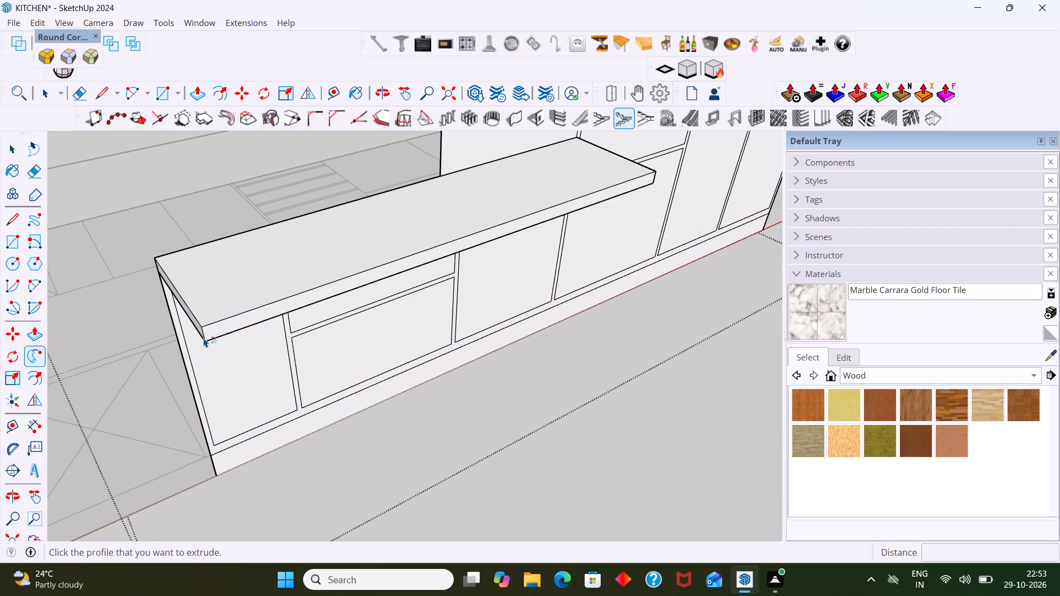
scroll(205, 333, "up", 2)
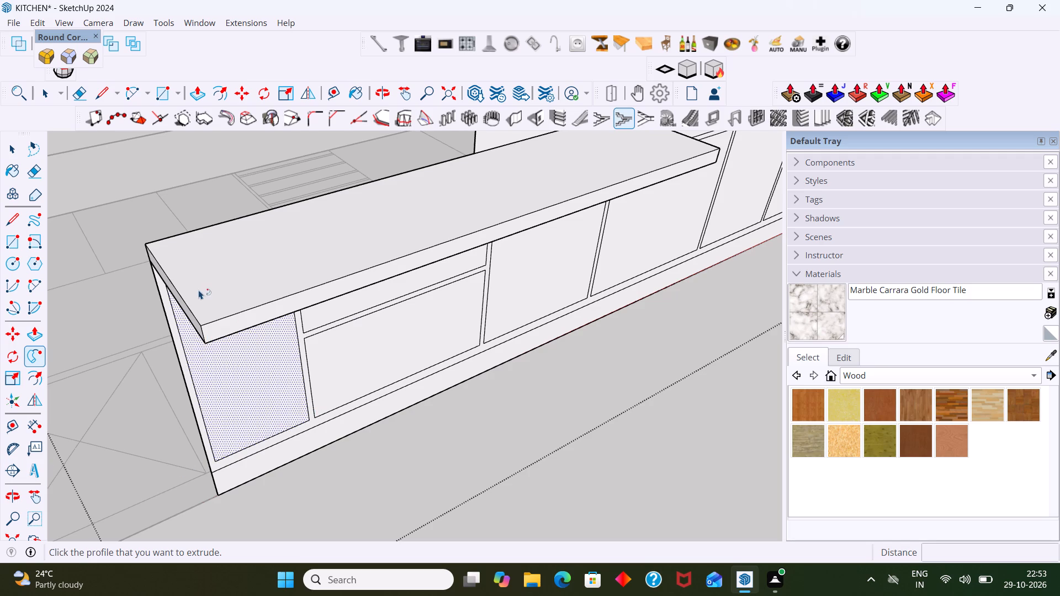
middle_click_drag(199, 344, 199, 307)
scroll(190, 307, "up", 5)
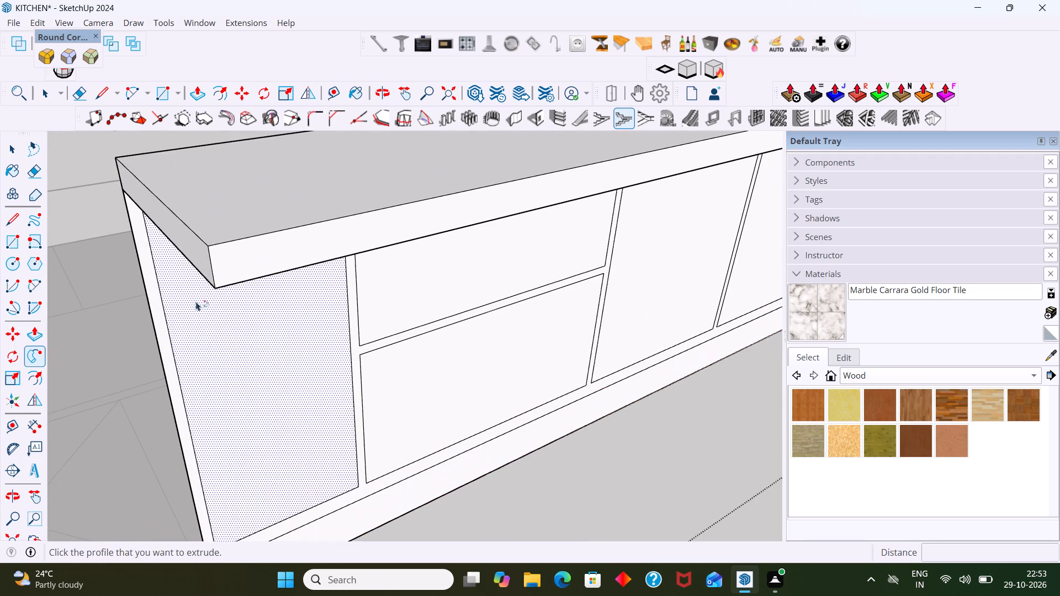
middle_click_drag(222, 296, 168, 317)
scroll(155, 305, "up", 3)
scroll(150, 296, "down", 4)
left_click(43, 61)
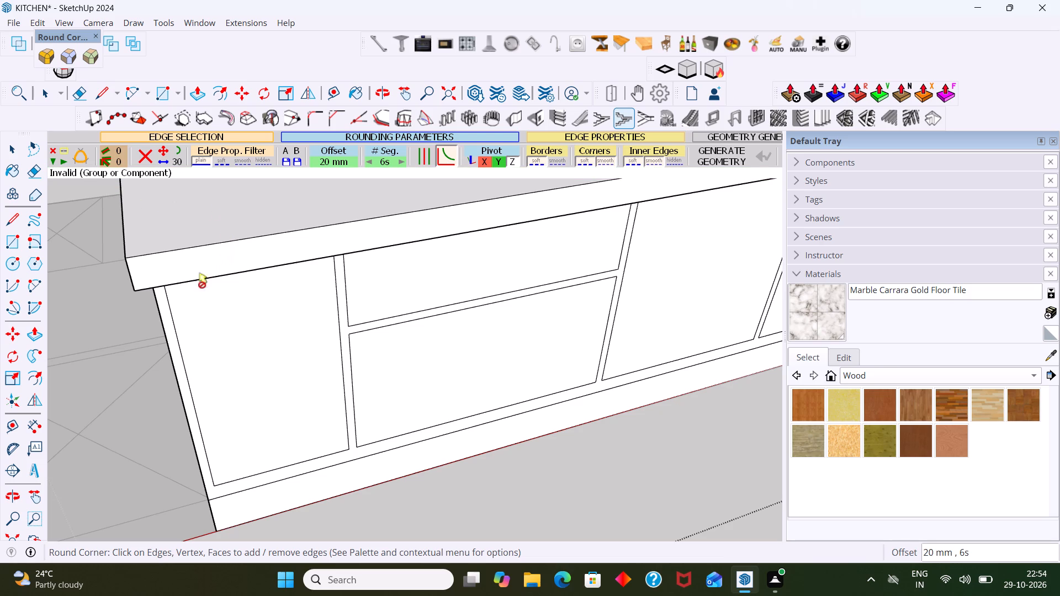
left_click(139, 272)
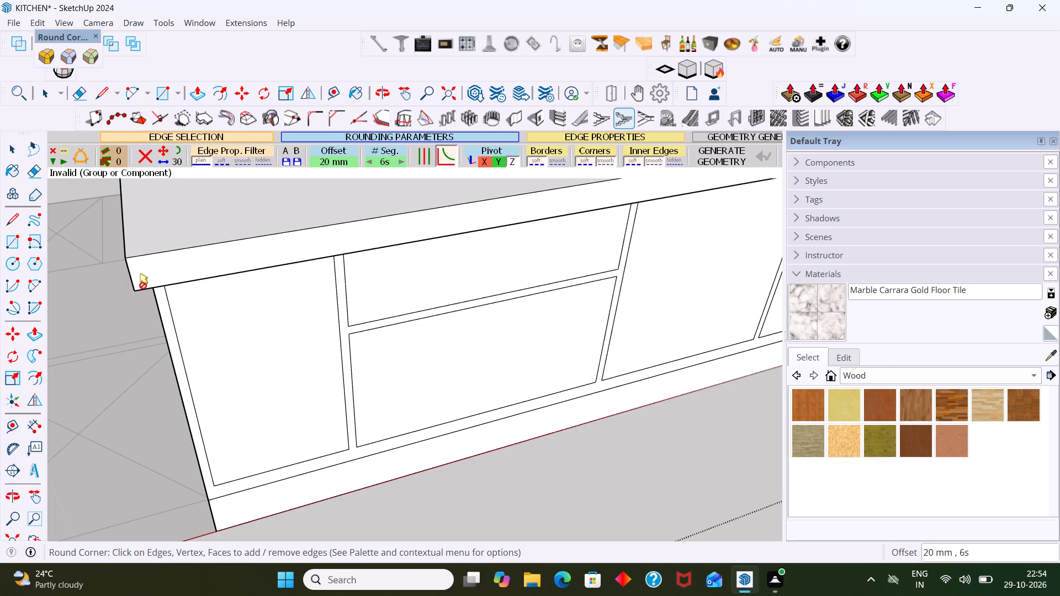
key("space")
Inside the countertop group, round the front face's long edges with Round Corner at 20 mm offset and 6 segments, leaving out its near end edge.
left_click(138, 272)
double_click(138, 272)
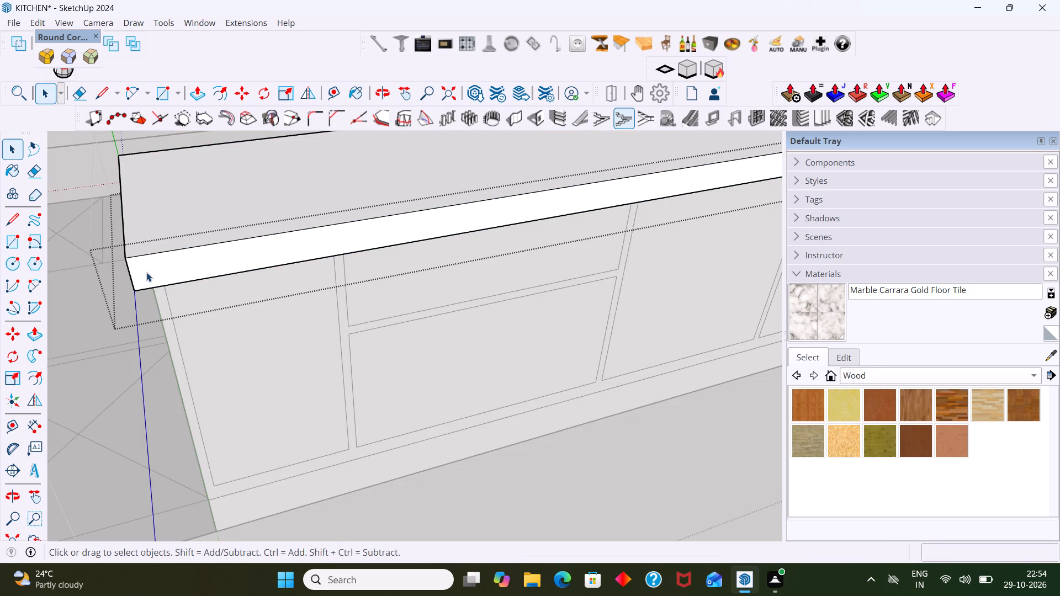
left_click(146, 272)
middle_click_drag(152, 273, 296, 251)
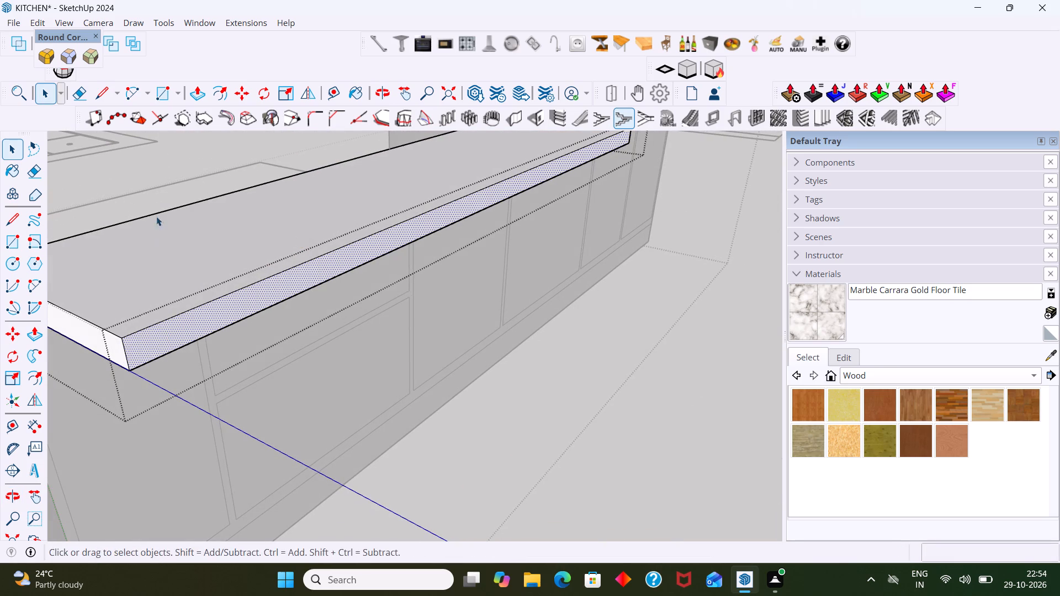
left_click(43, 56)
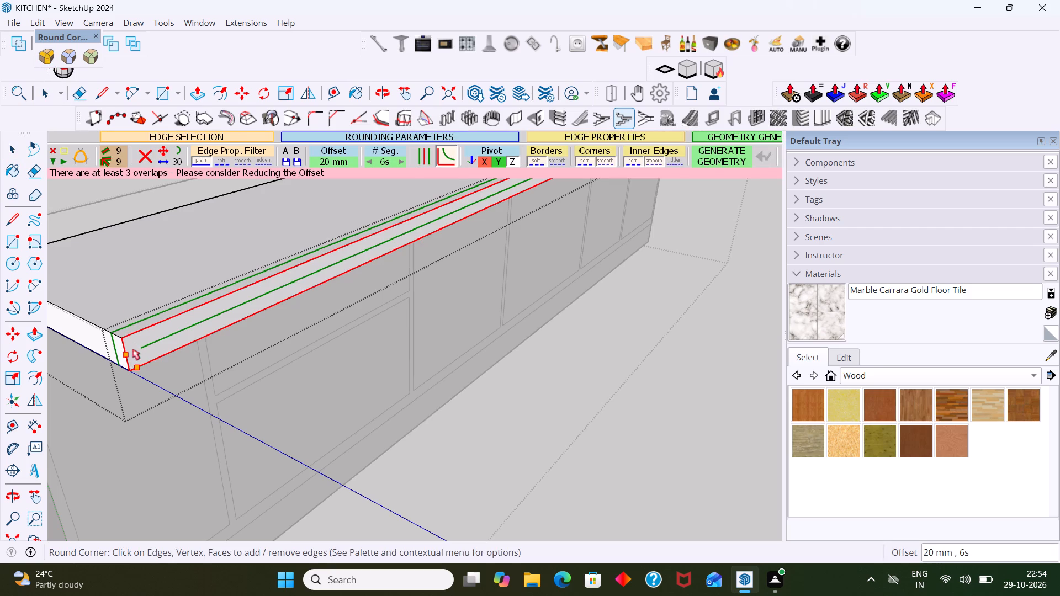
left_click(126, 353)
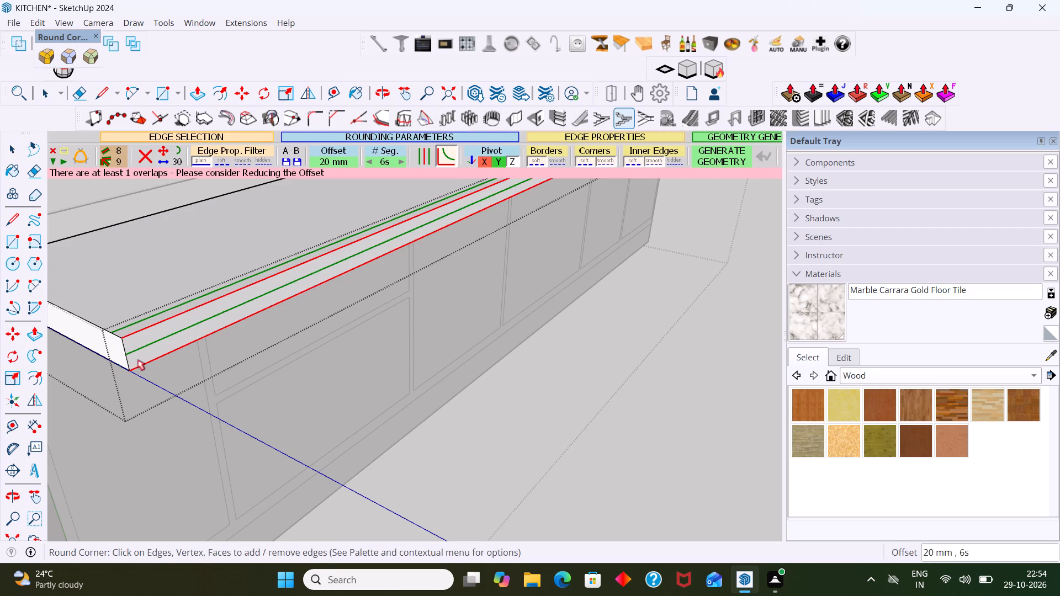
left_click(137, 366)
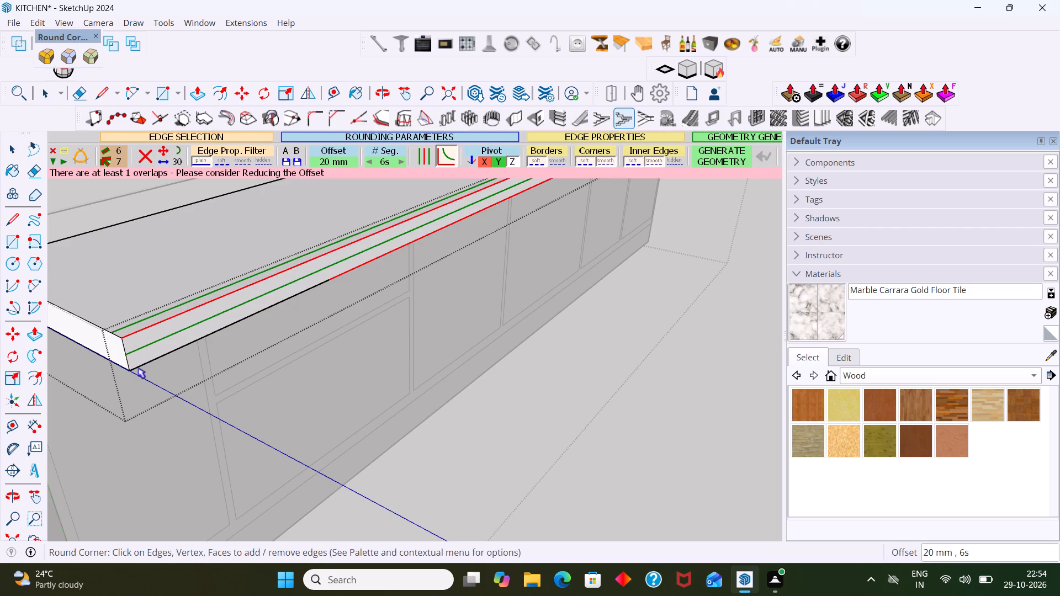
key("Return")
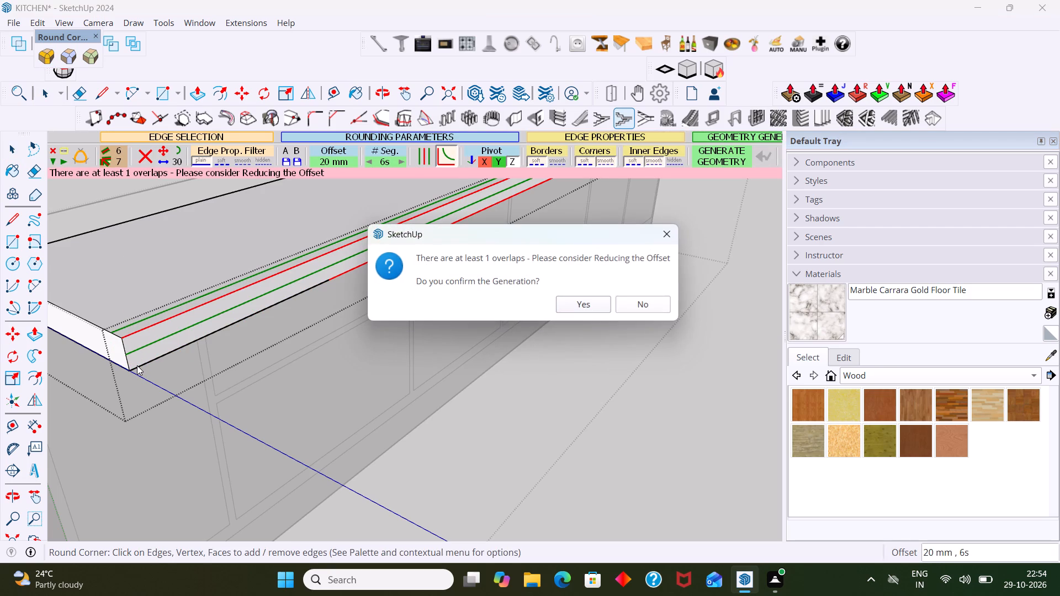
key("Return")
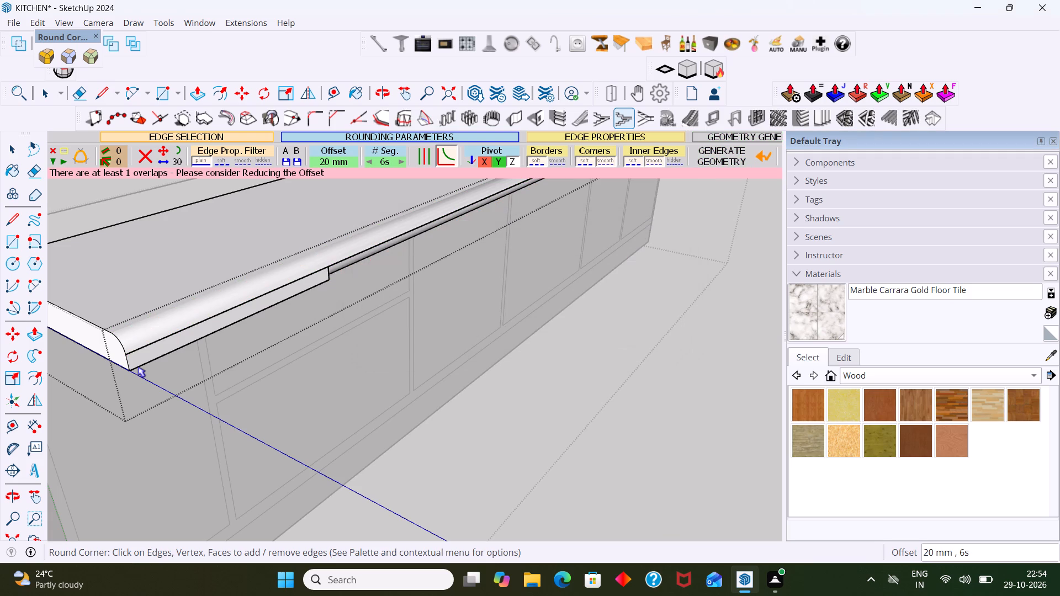
Examine the rounding along the countertop's front edge from above, below and both ends.
middle_click_drag(245, 320, 87, 222)
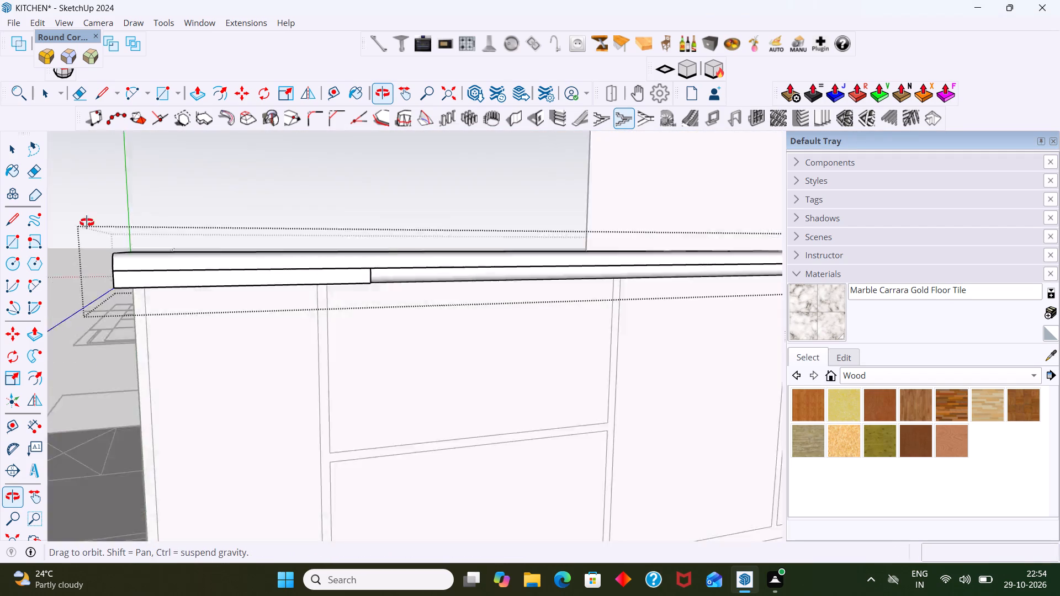
middle_click_drag(87, 222, 224, 156)
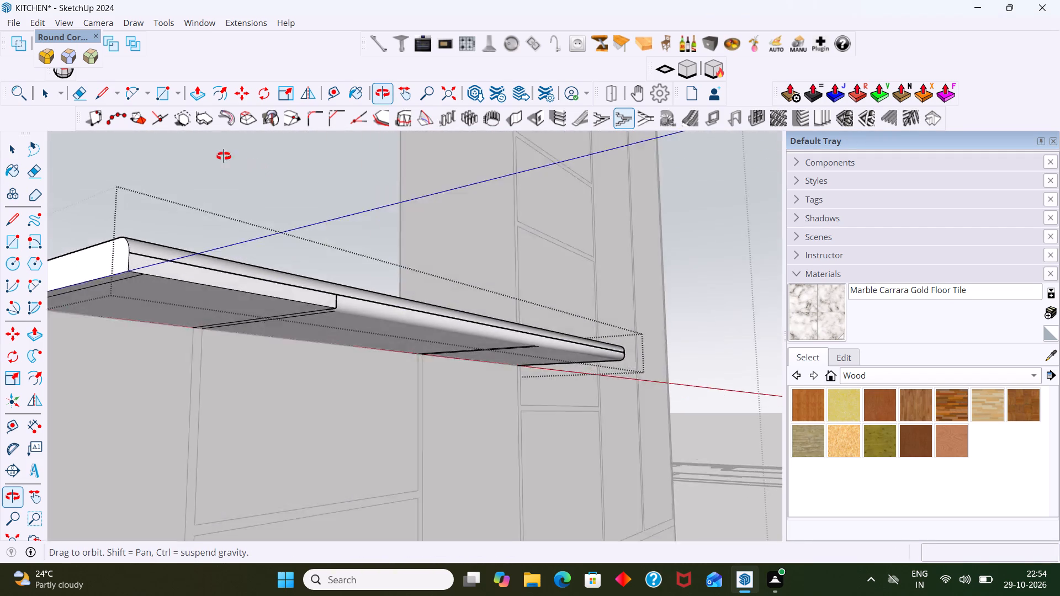
middle_click_drag(224, 156, 422, 311)
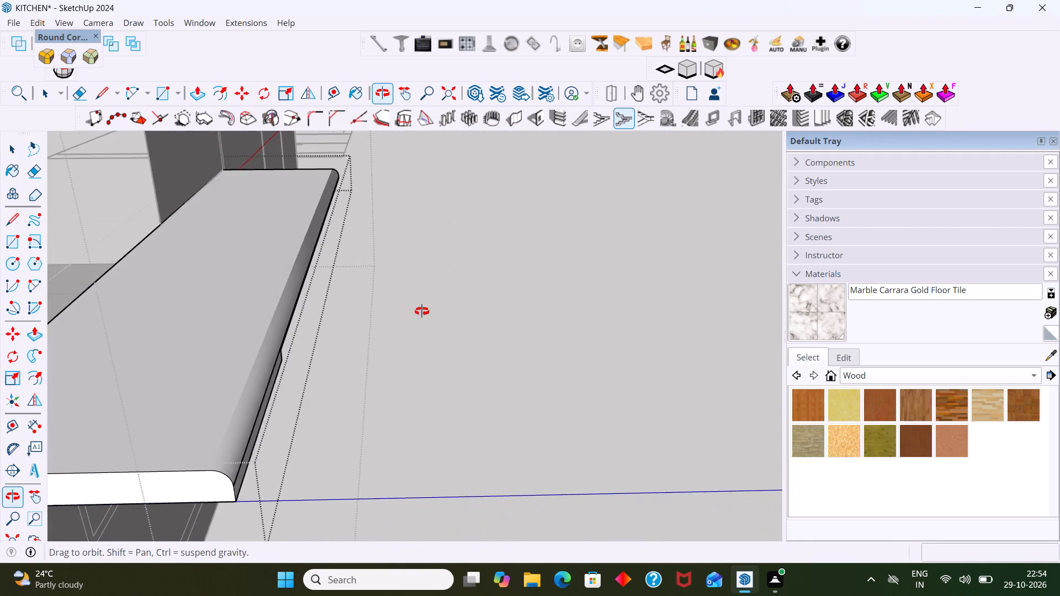
middle_click_drag(422, 311, 141, 305)
scroll(140, 306, "down", 1)
middle_click_drag(357, 318, 107, 263)
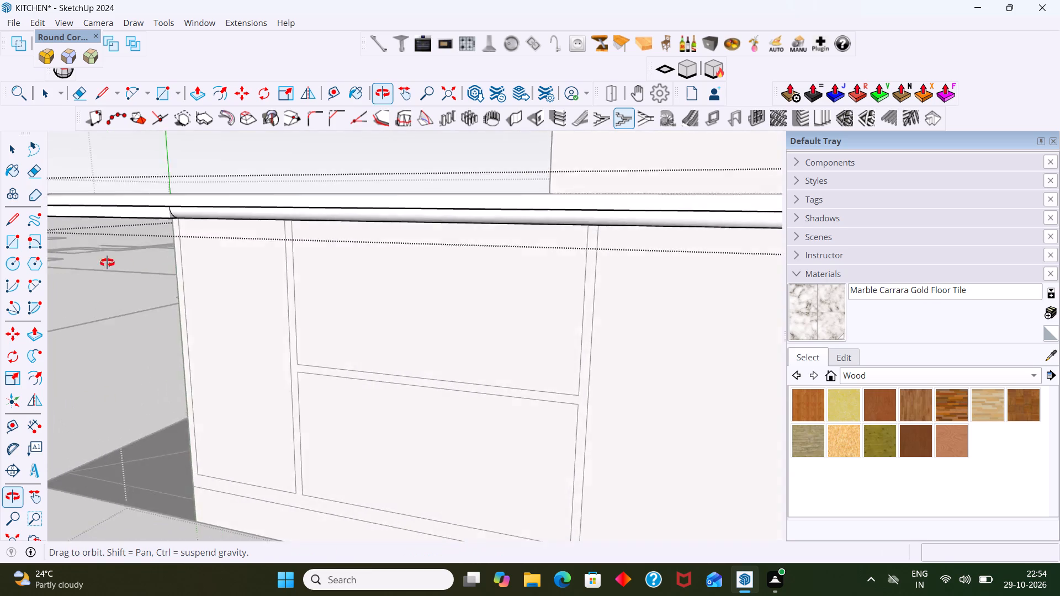
middle_click_drag(107, 263, 52, 284)
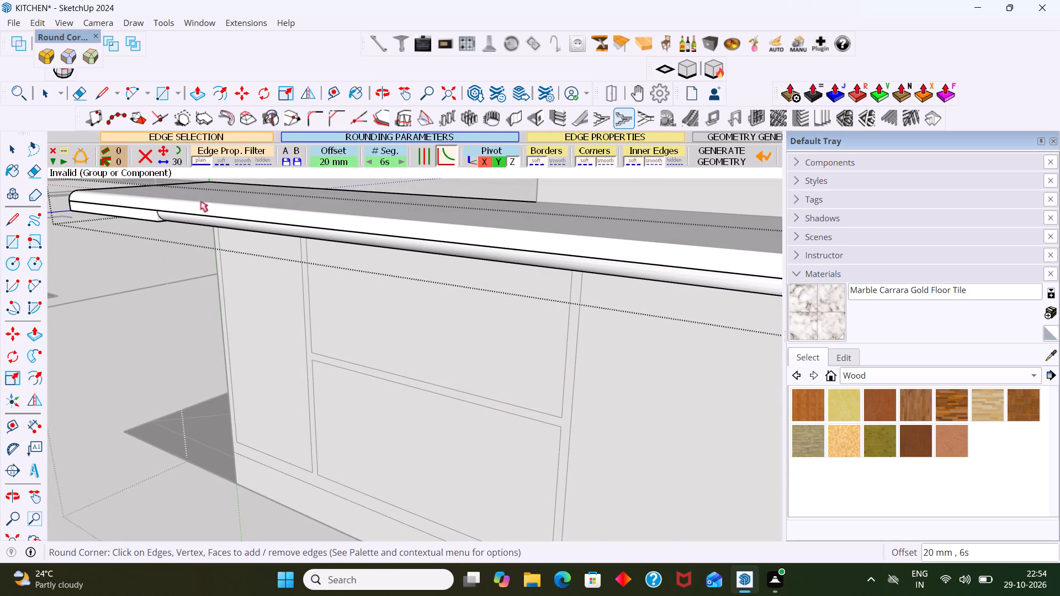
scroll(249, 179, "up", 2)
scroll(155, 267, "up", 3)
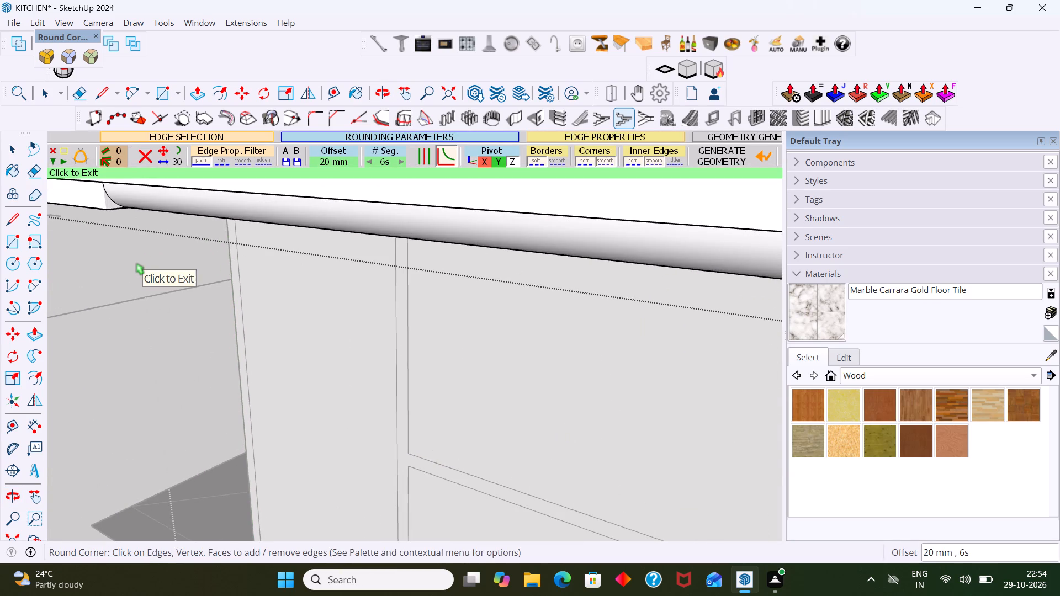
scroll(123, 184, "up", 1)
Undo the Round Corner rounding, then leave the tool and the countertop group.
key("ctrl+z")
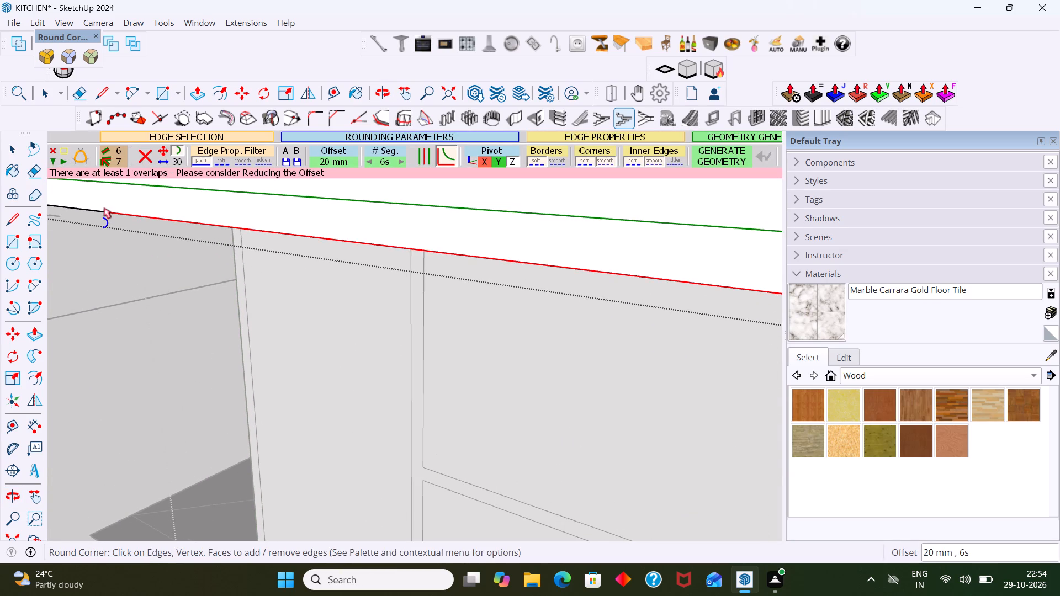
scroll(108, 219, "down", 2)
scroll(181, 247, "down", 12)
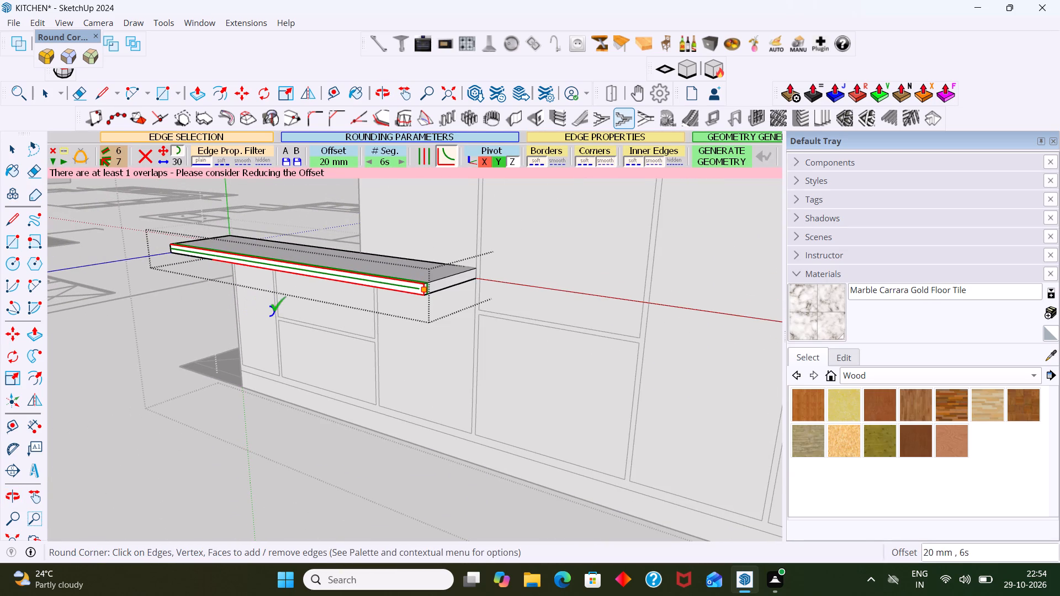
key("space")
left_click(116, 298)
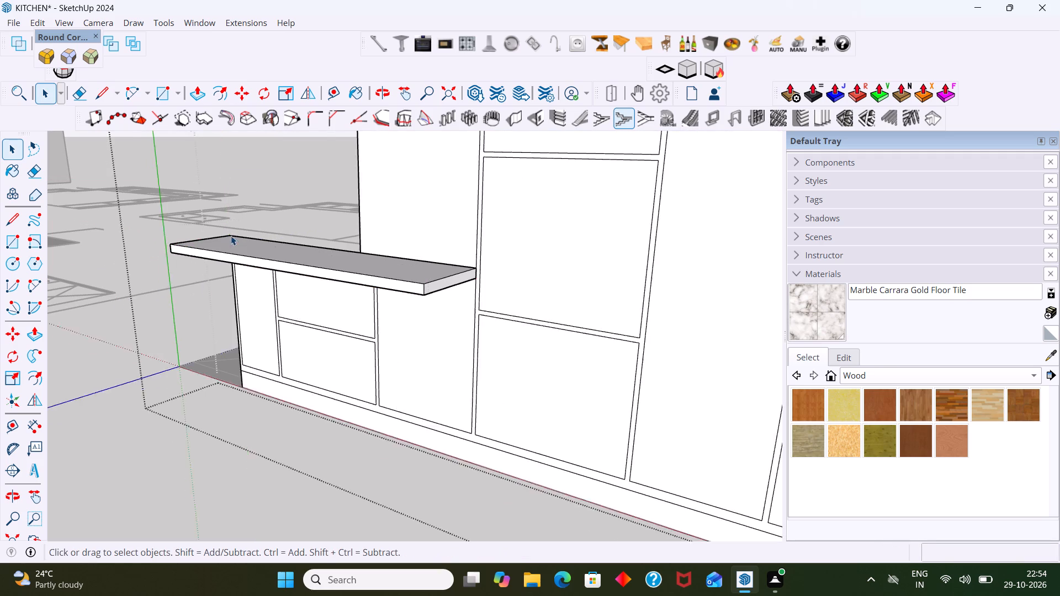
Inside the countertop group, weld all segments of the front face's lower long edge into one continuous edge.
scroll(231, 236, "up", 6)
left_click(209, 277)
left_click(219, 276)
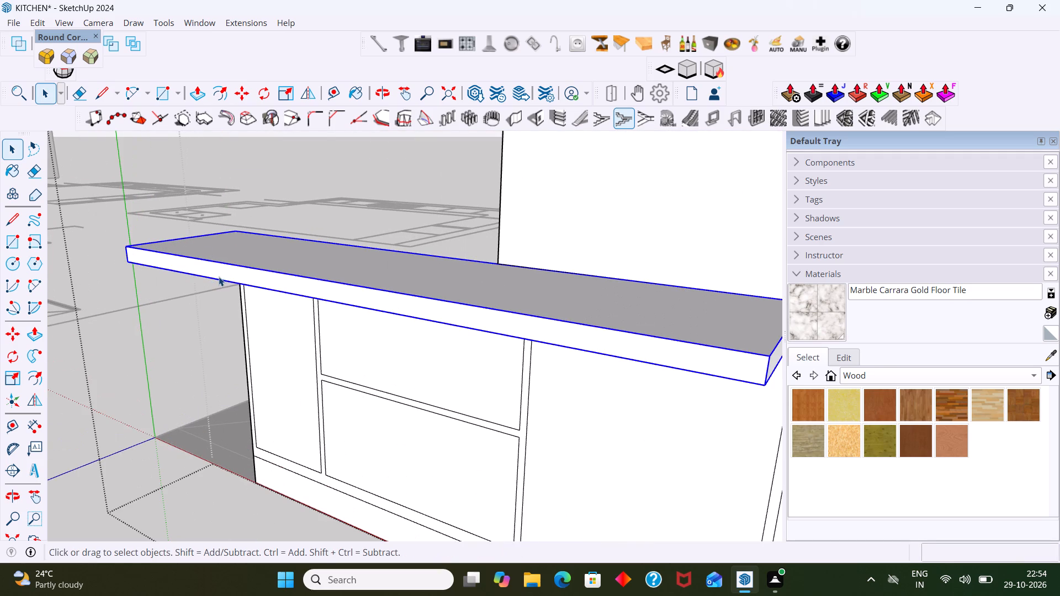
double_click(219, 272)
left_click(222, 269)
left_click(219, 280)
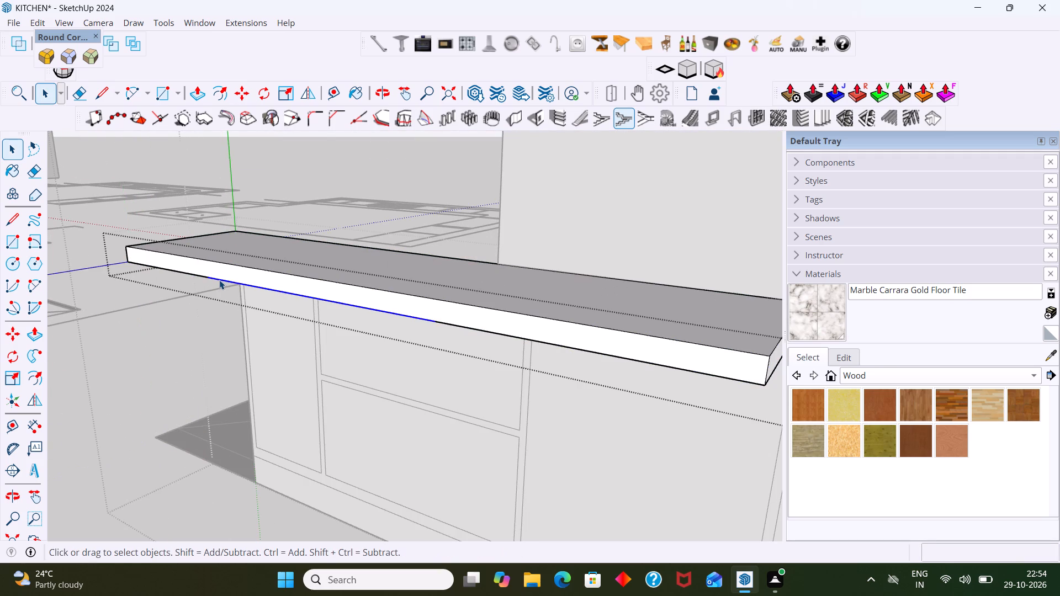
middle_click_drag(262, 282, 147, 280, "shift")
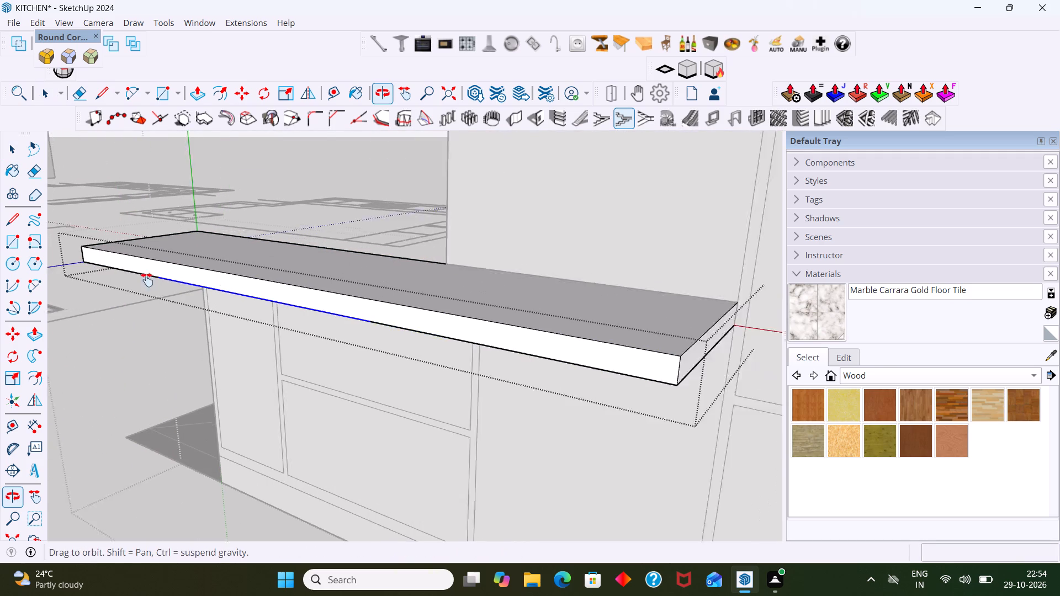
middle_click_drag(147, 280, 111, 280, "shift")
left_click(274, 326, "shift")
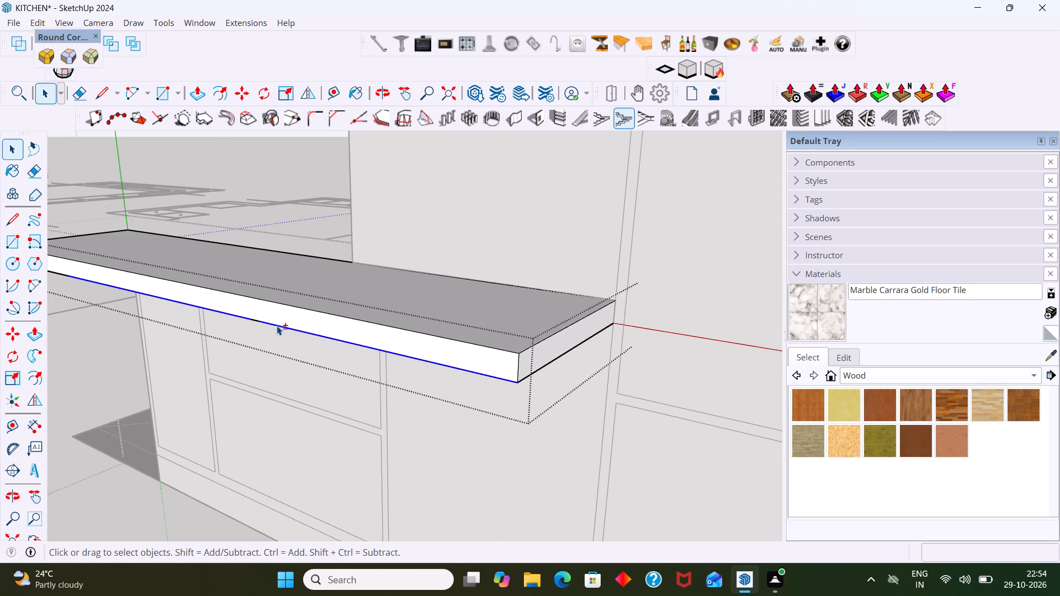
scroll(269, 319, "up", 6, "shift")
left_click(247, 322, "shift")
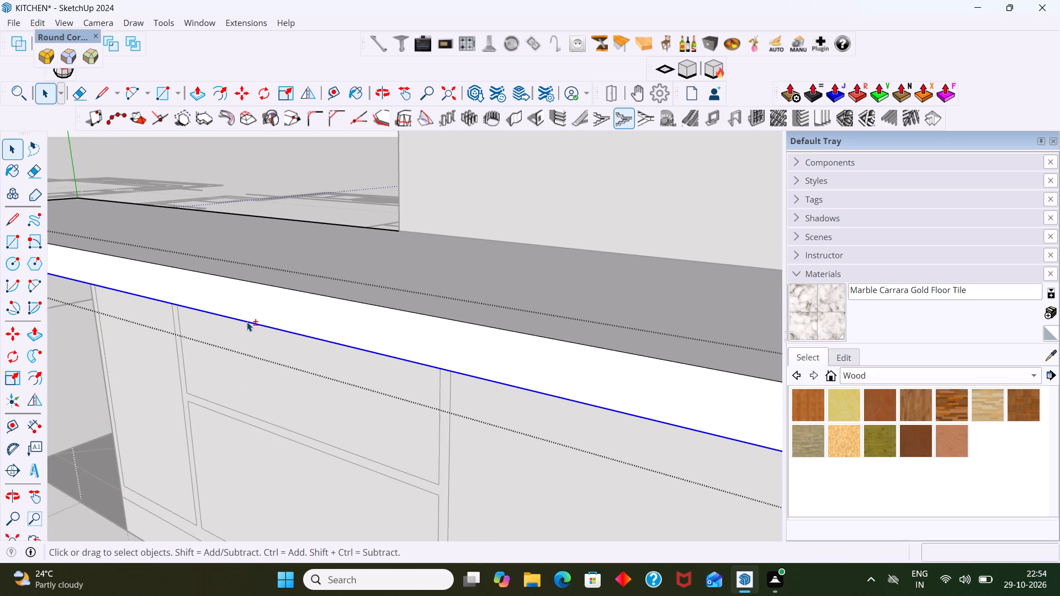
scroll(243, 328, "down", 7, "shift")
middle_click_drag(408, 345, 537, 311, "shift")
scroll(204, 285, "up", 5, "shift")
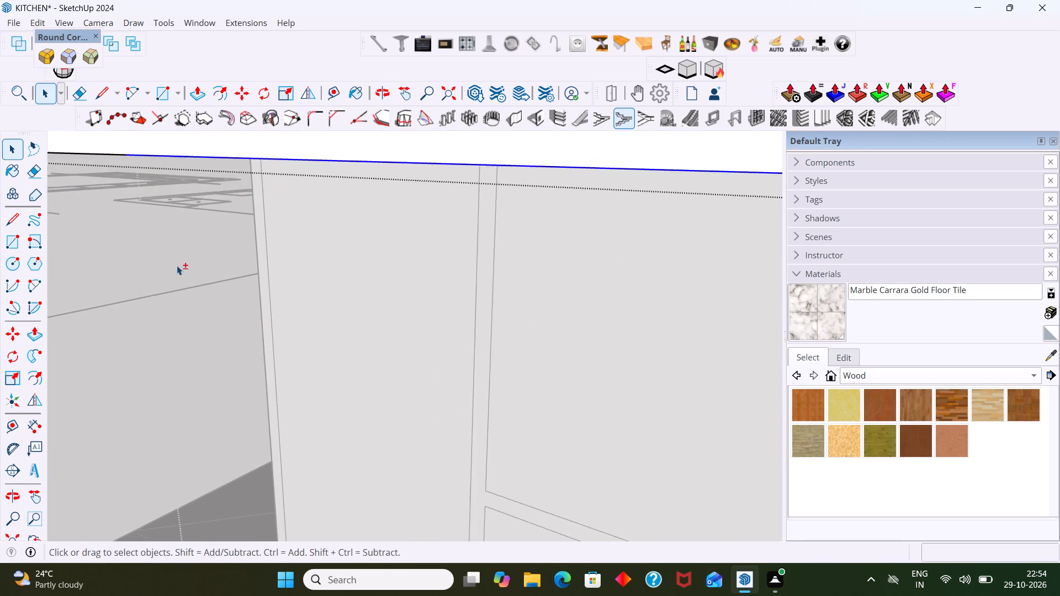
scroll(177, 265, "down", 7, "shift")
middle_click_drag(163, 268, 235, 299, "shift")
scroll(376, 348, "up", 3, "shift")
left_click(381, 329, "shift")
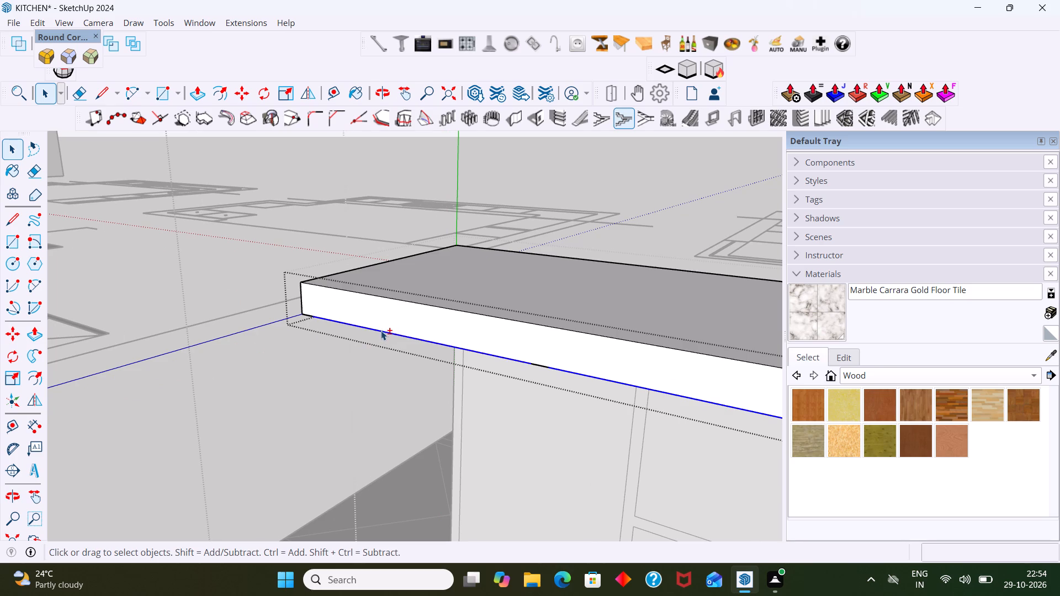
scroll(379, 331, "down", 1, "shift")
scroll(500, 356, "up", 4, "shift")
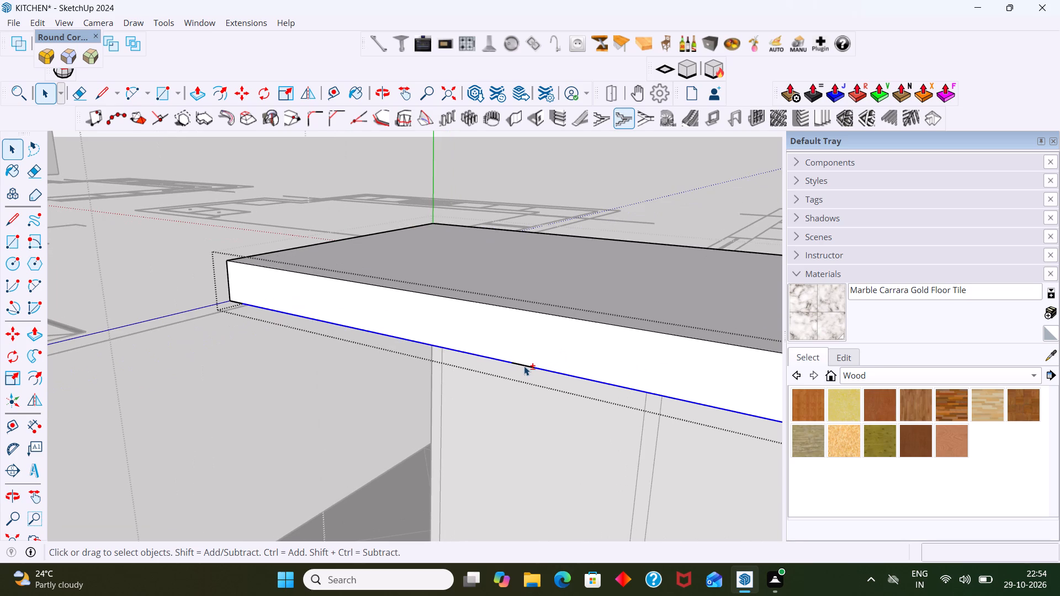
left_click(524, 366, "shift")
scroll(521, 367, "down", 4, "shift")
middle_click_drag(519, 369, 310, 310, "shift")
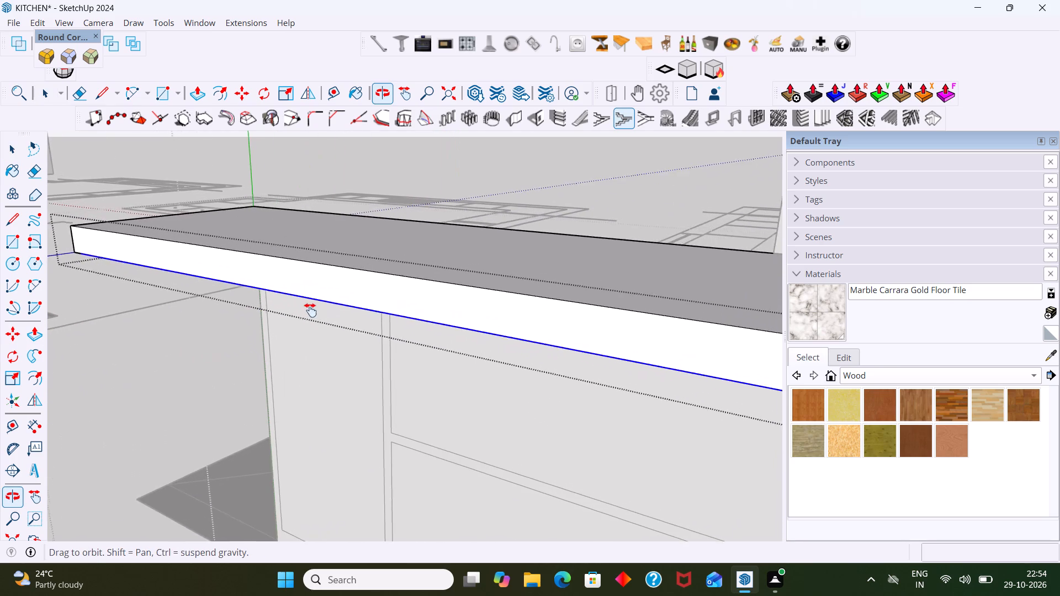
middle_click_drag(310, 310, 310, 311, "shift")
scroll(316, 307, "down", 5, "shift")
middle_click(380, 327, "shift")
scroll(223, 312, "up", 5, "shift")
middle_click_drag(206, 310, 473, 366, "shift")
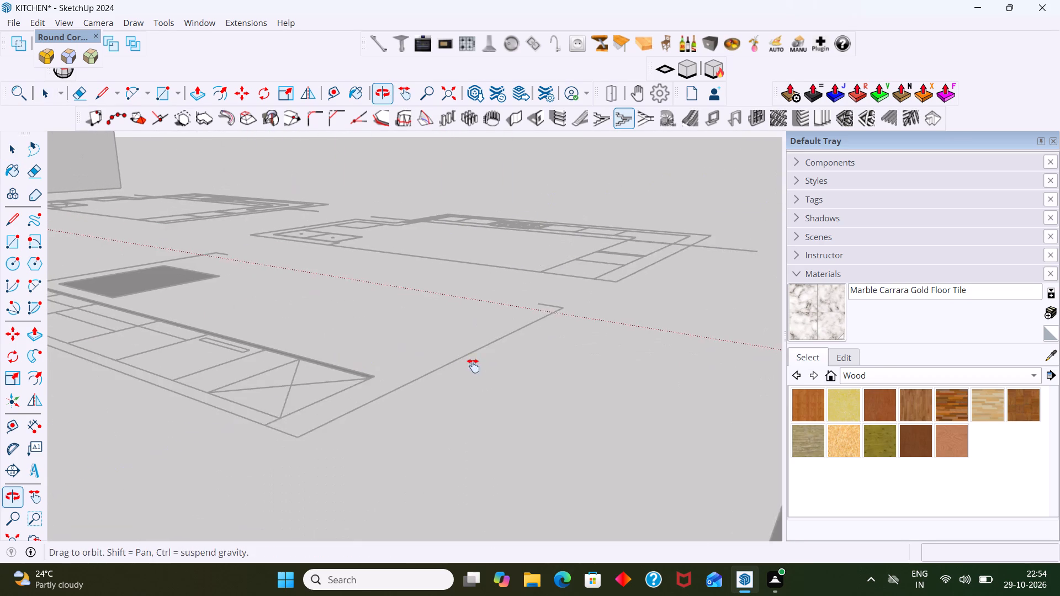
middle_click_drag(473, 366, 479, 365, "shift")
scroll(504, 341, "down", 2, "shift")
scroll(386, 344, "down", 9, "shift")
middle_click_drag(507, 401, 348, 395, "shift")
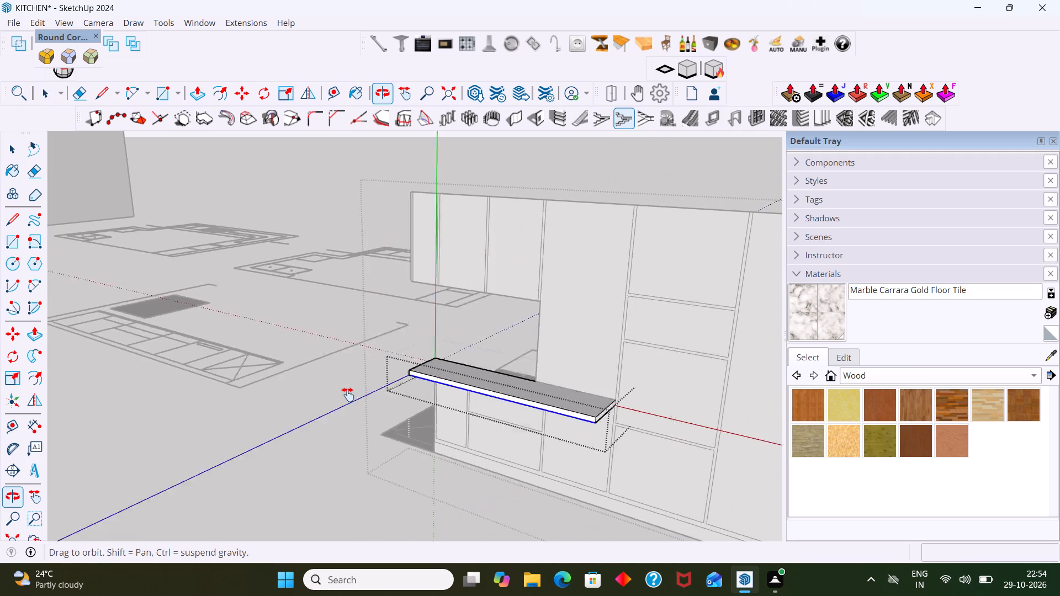
middle_click_drag(348, 395, 347, 394, "shift")
scroll(373, 380, "up", 20, "shift")
scroll(373, 380, "up", 10, "shift")
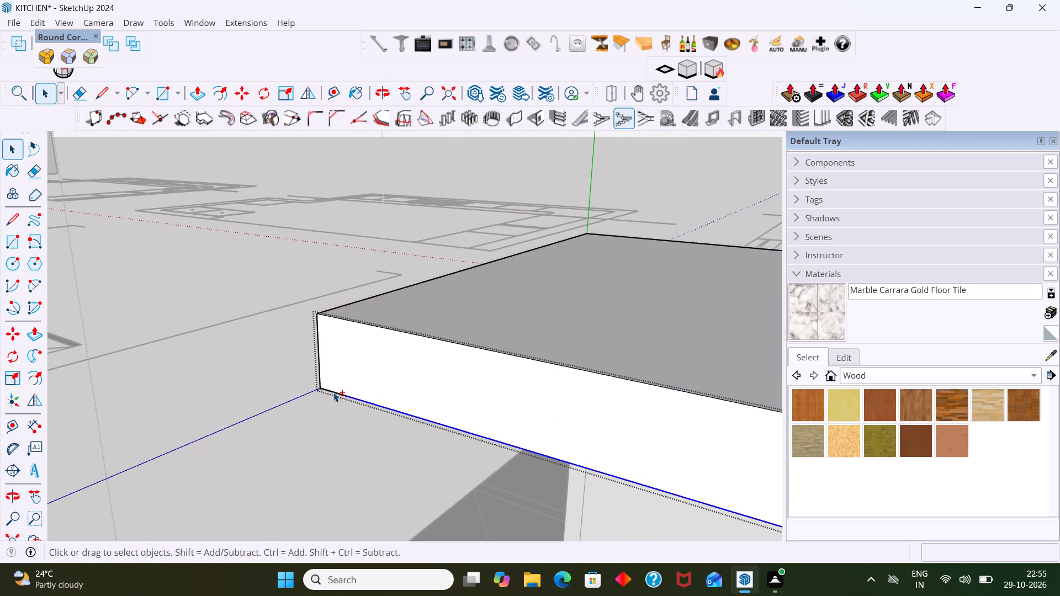
left_click(333, 390, "shift")
left_click(333, 391, "shift")
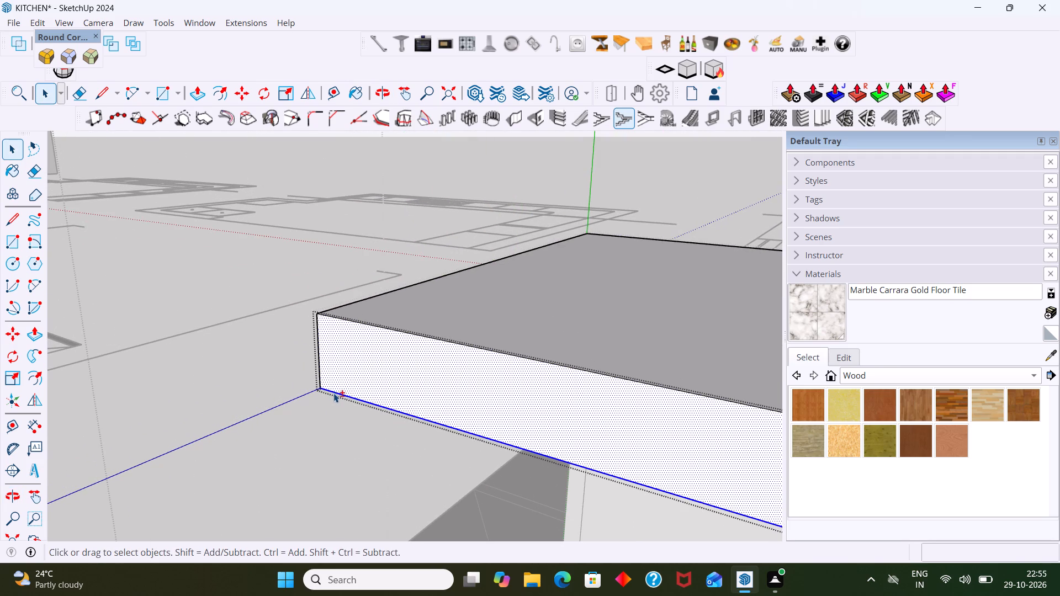
right_click(336, 391, "shift")
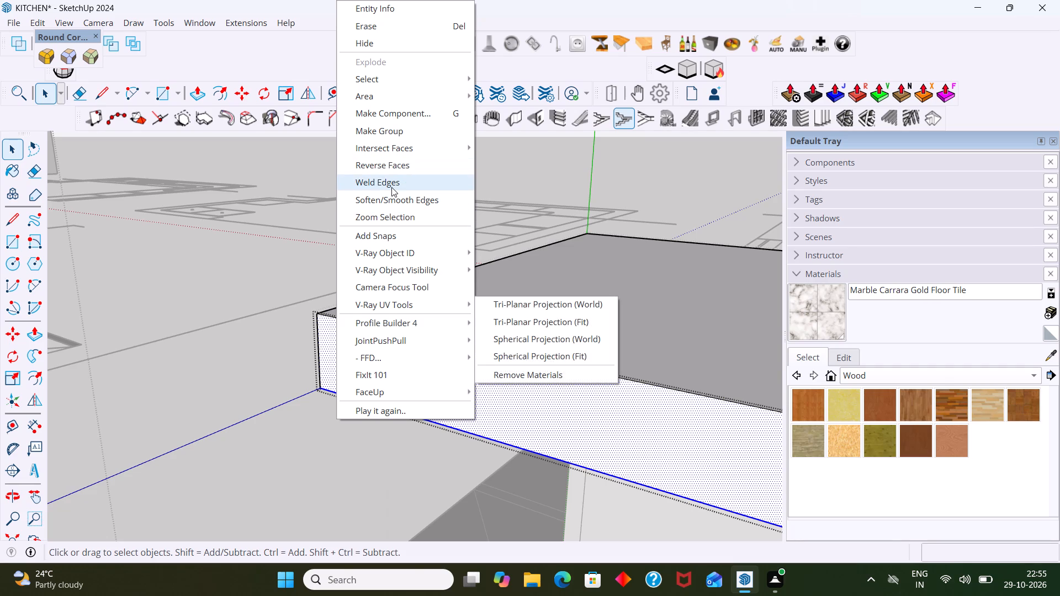
left_click(391, 187)
left_click(527, 180)
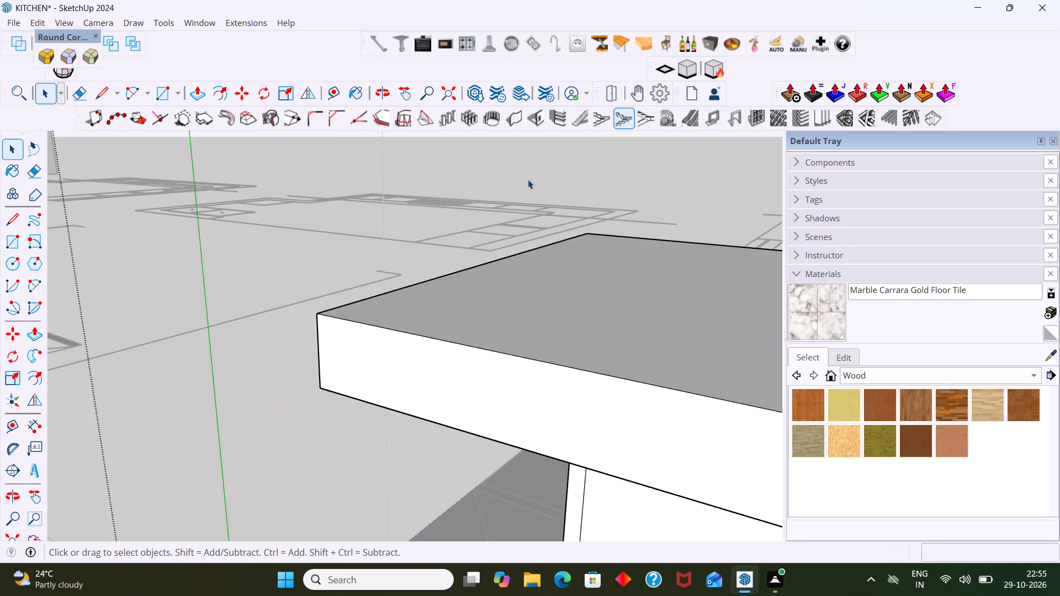
Round the countertop's front face edges with Round Corner at 20 mm offset and 6 segments, leaving out the near end's short vertical edge.
left_click(414, 415)
double_click(413, 401)
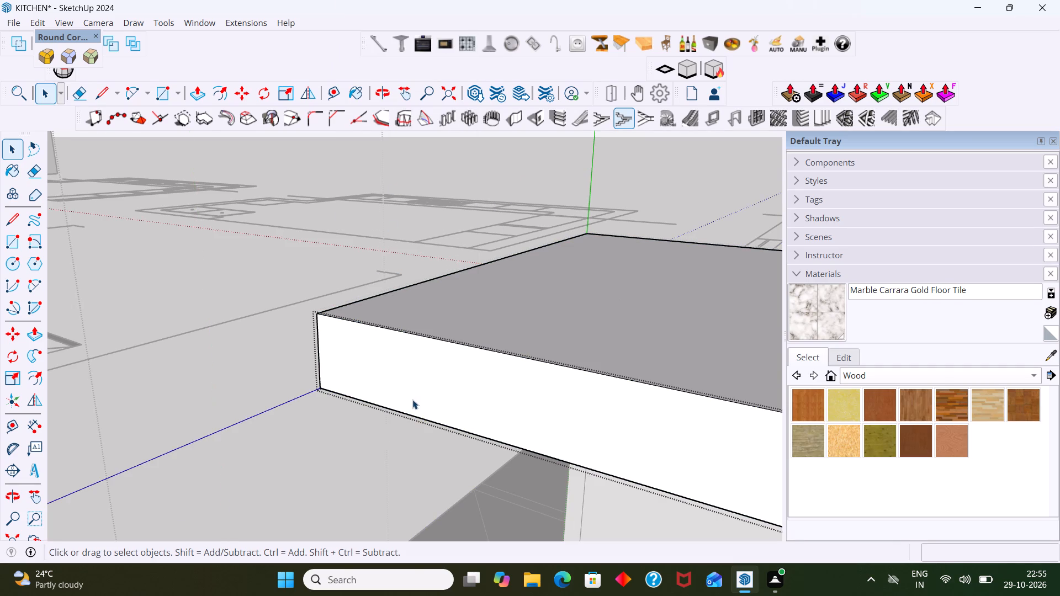
left_click(411, 416)
scroll(407, 400, "down", 4)
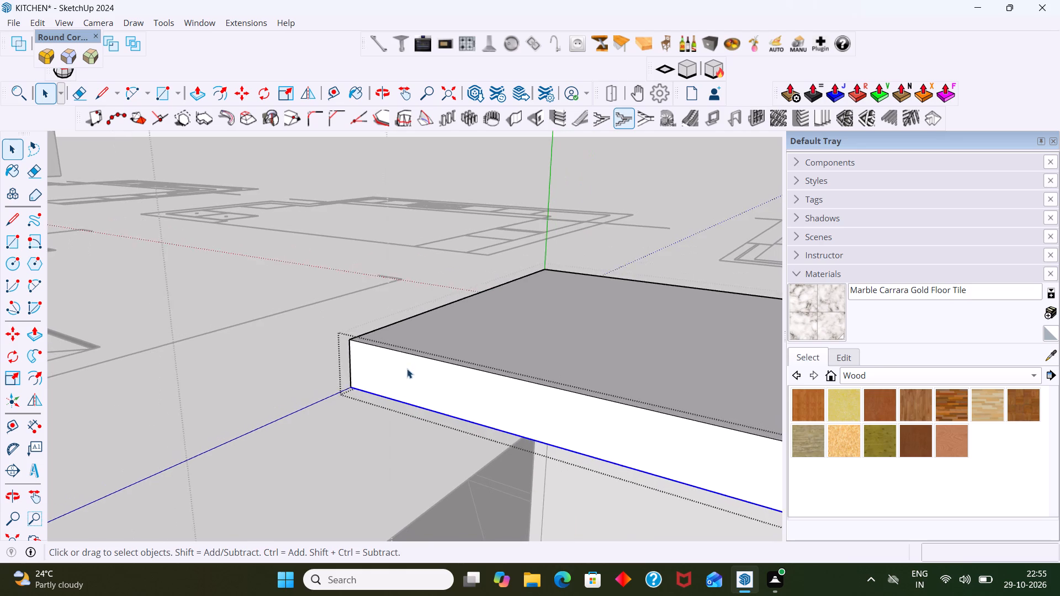
scroll(407, 369, "down", 8)
middle_click_drag(415, 397, 607, 362)
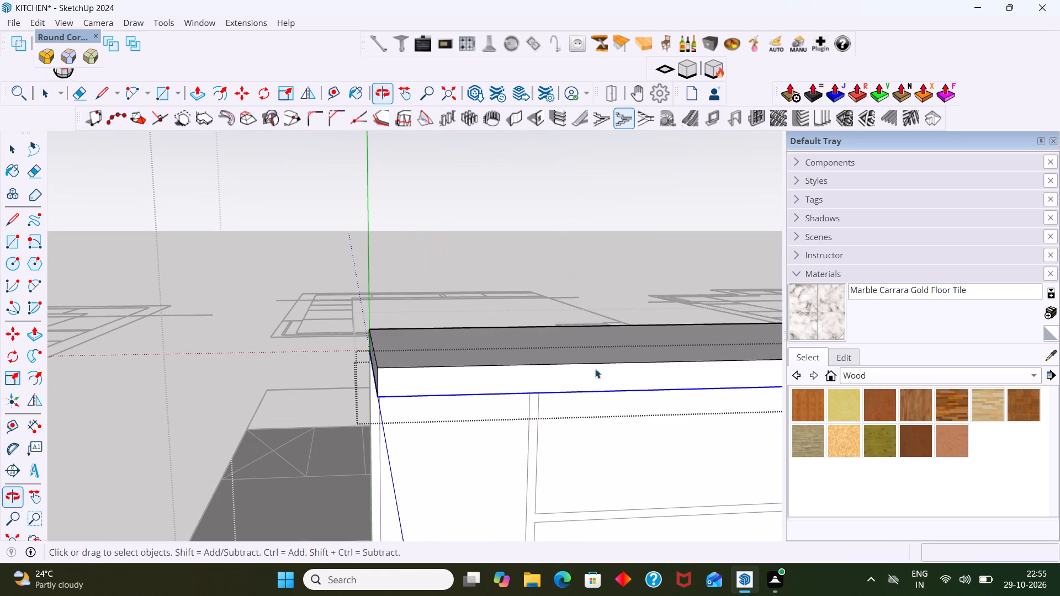
left_click(434, 375)
left_click(433, 380)
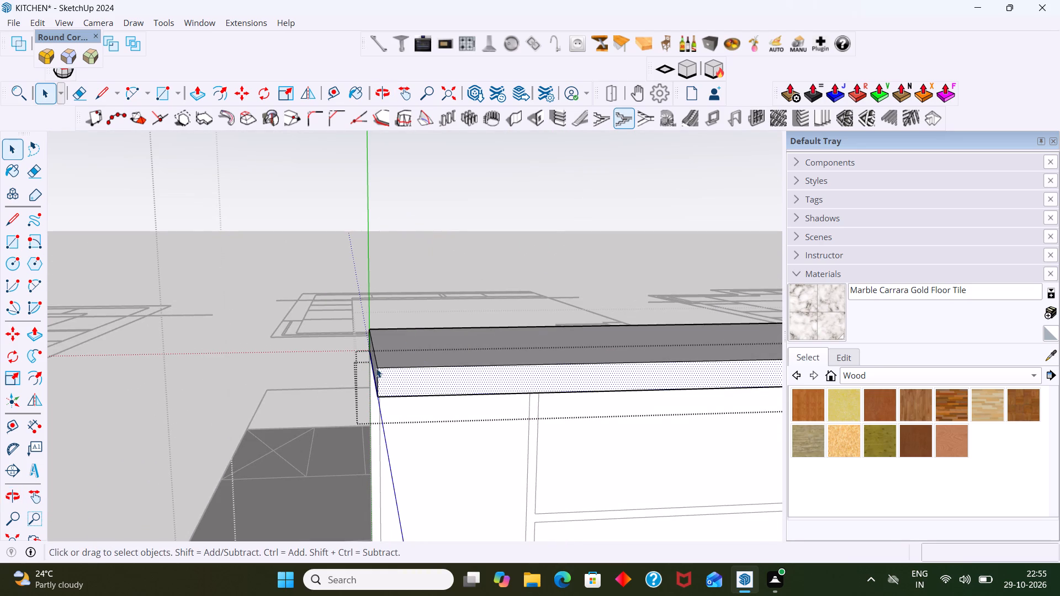
left_click(47, 57)
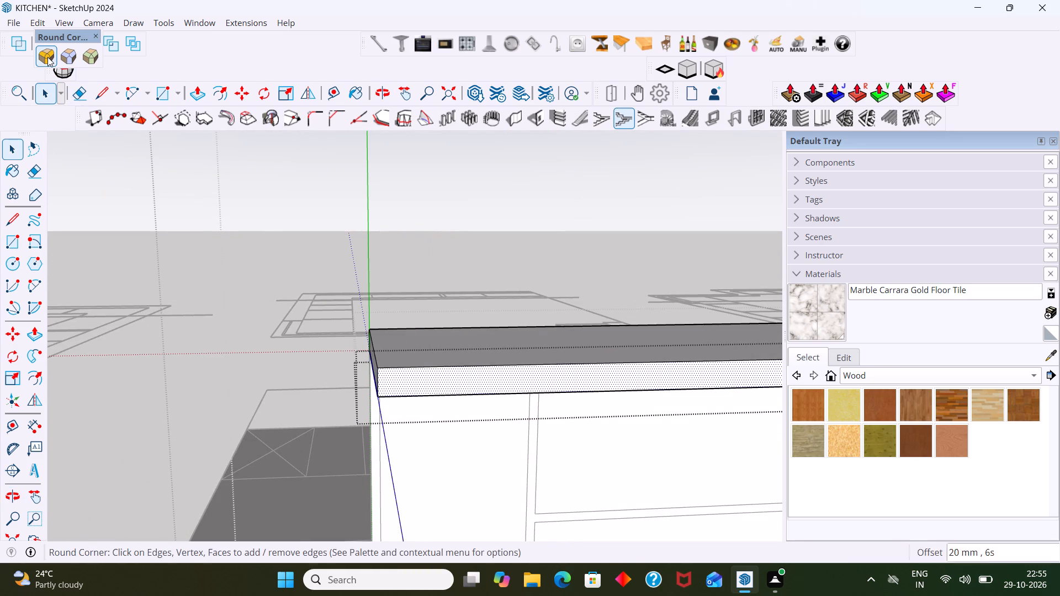
left_click(374, 379)
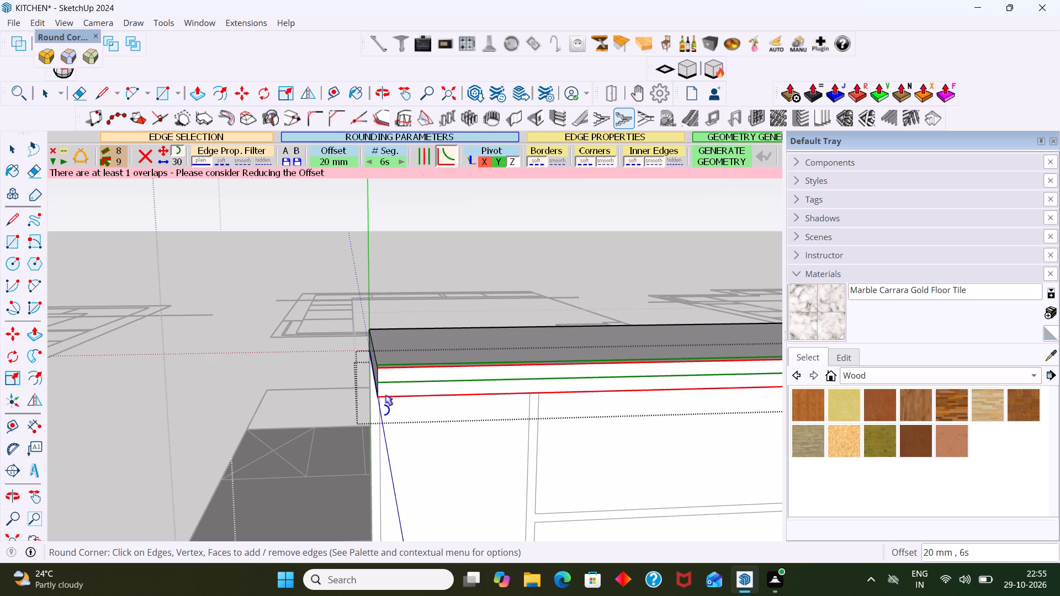
key("Return")
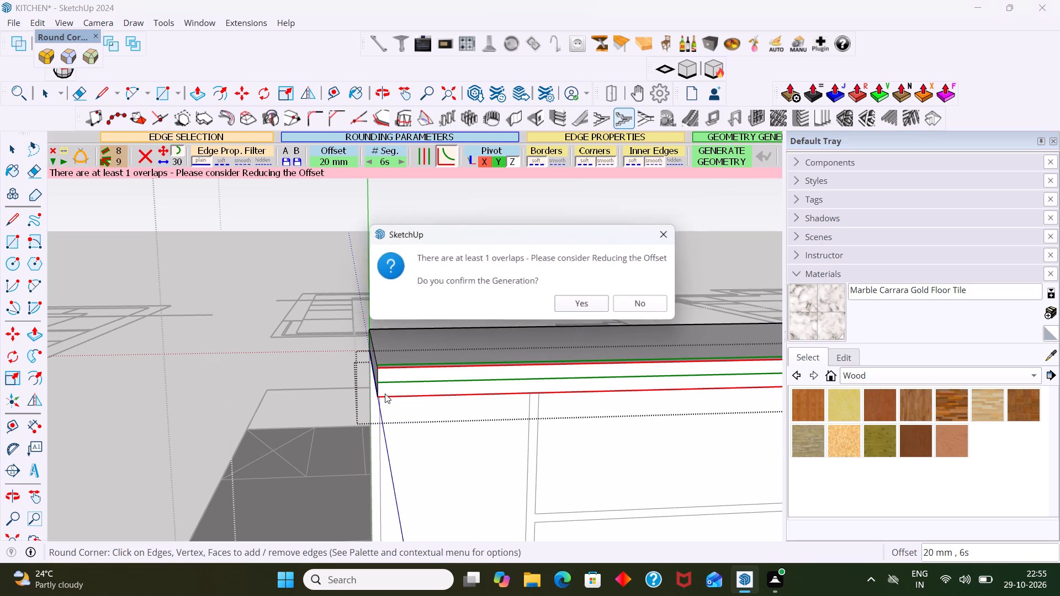
key("Return")
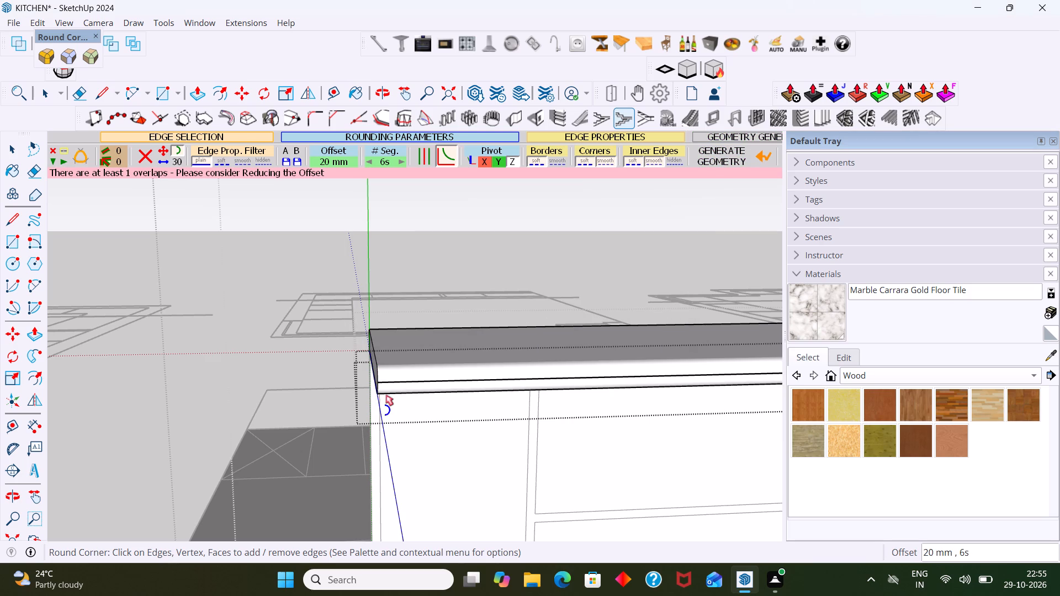
key("Return")
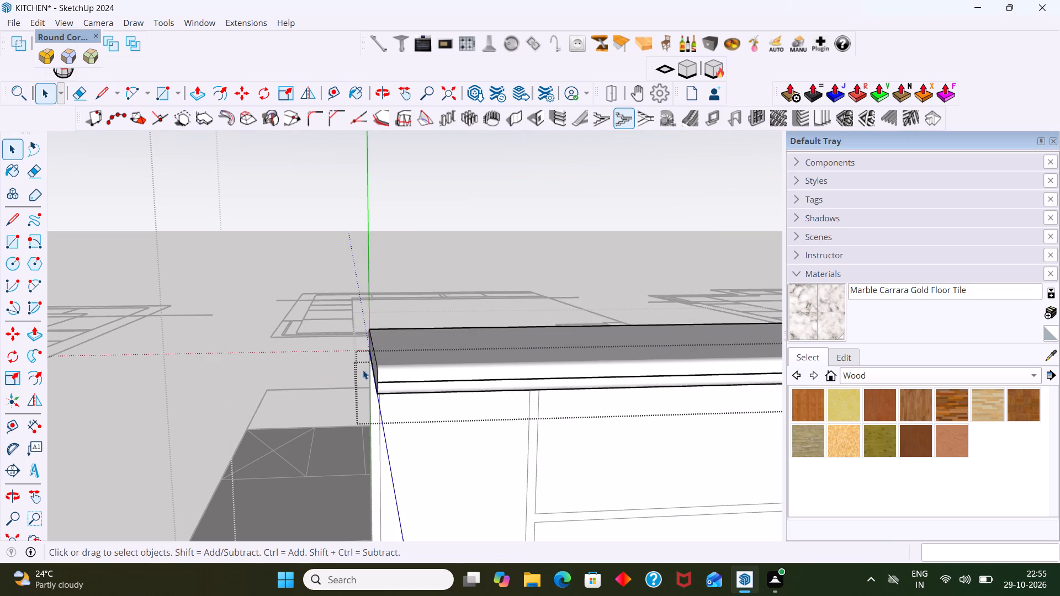
Inside the countertop group, erase the seam line running along the middle of the rounded front edge.
middle_click_drag(373, 370, 682, 347)
left_click(626, 395)
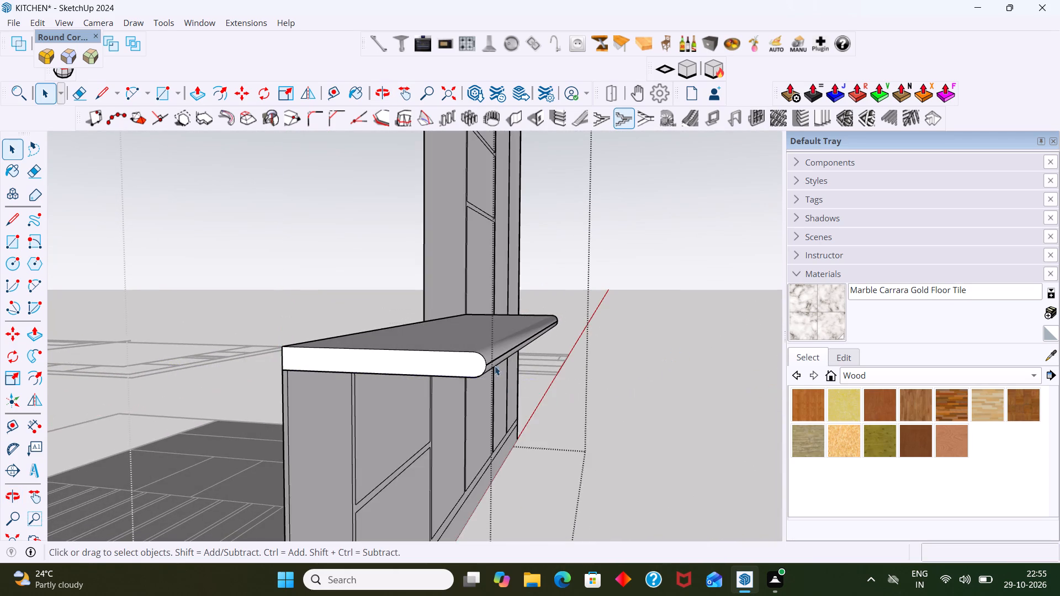
middle_click_drag(492, 353, 353, 355)
scroll(511, 379, "up", 3)
left_click(451, 354)
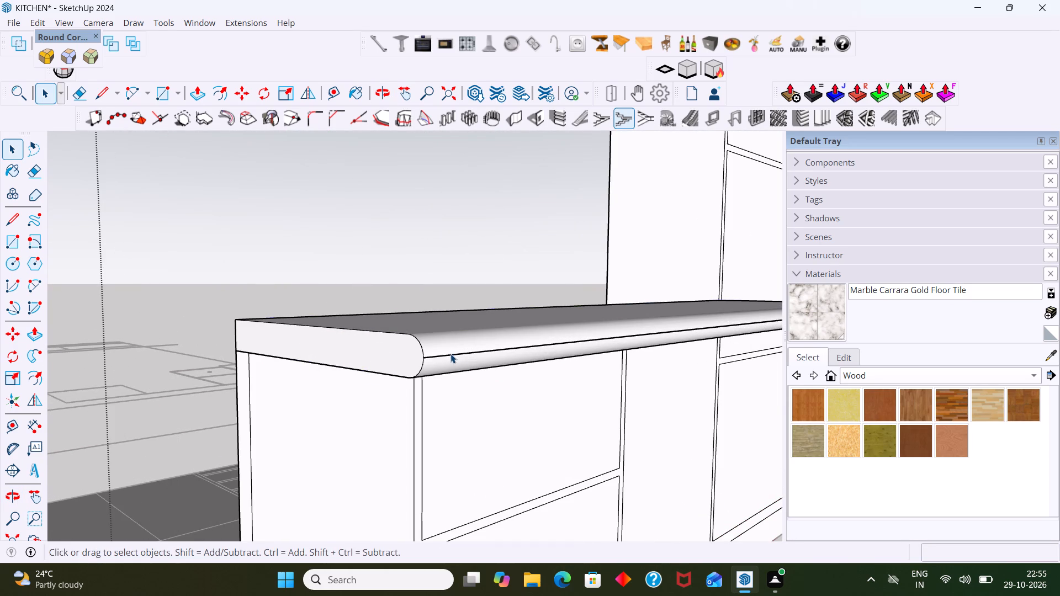
triple_click(451, 358)
left_click(451, 355)
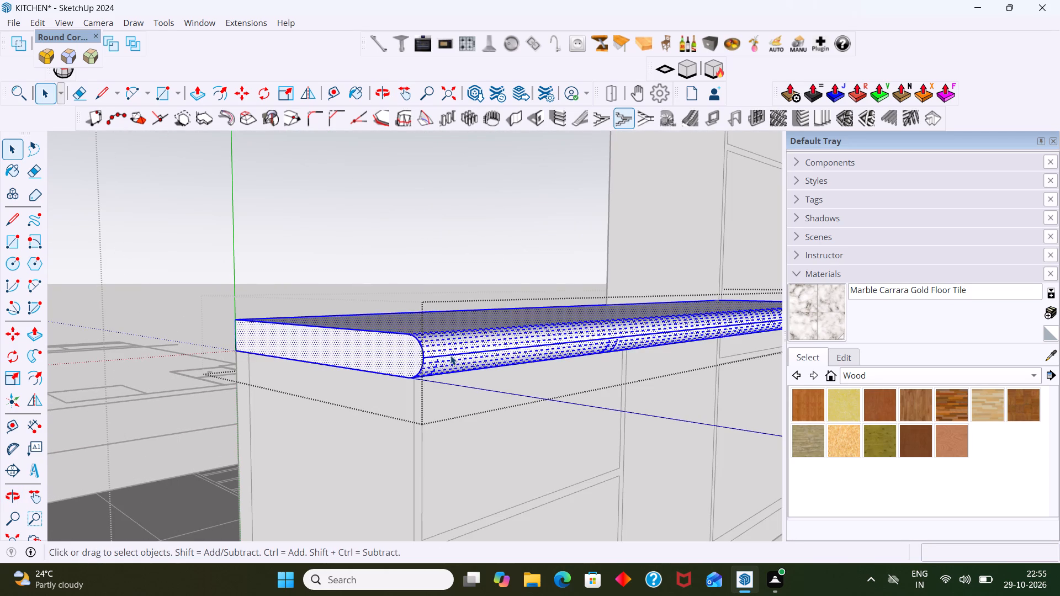
left_click(451, 355)
key("Delete")
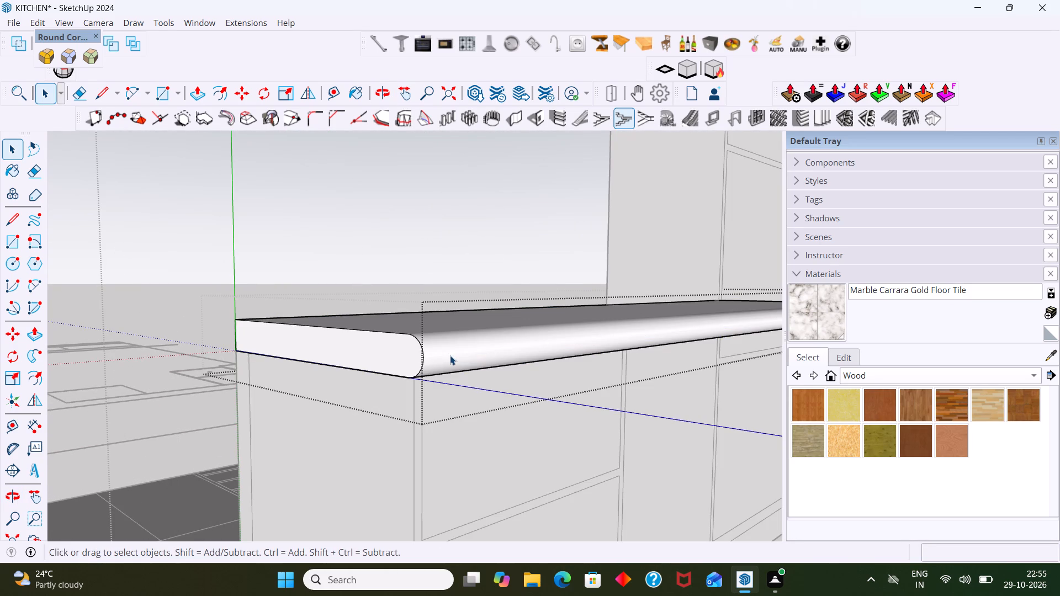
Examine the rounded front edge along the countertop's length and at its far end beside the tall cabinet.
scroll(452, 353, "down", 6)
middle_click_drag(457, 354, 426, 363)
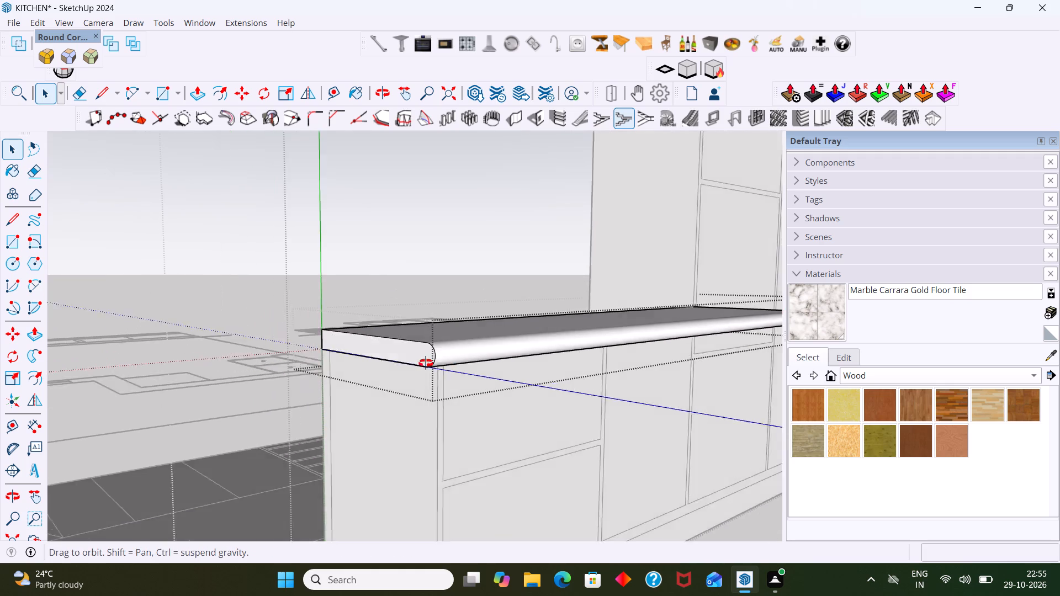
middle_click_drag(426, 363, 236, 437)
scroll(293, 416, "down", 2)
middle_click_drag(304, 403, 0, 418, "shift")
scroll(420, 410, "down", 4)
middle_click_drag(541, 426, 454, 427)
scroll(399, 438, "up", 7)
middle_click_drag(447, 430, 376, 436)
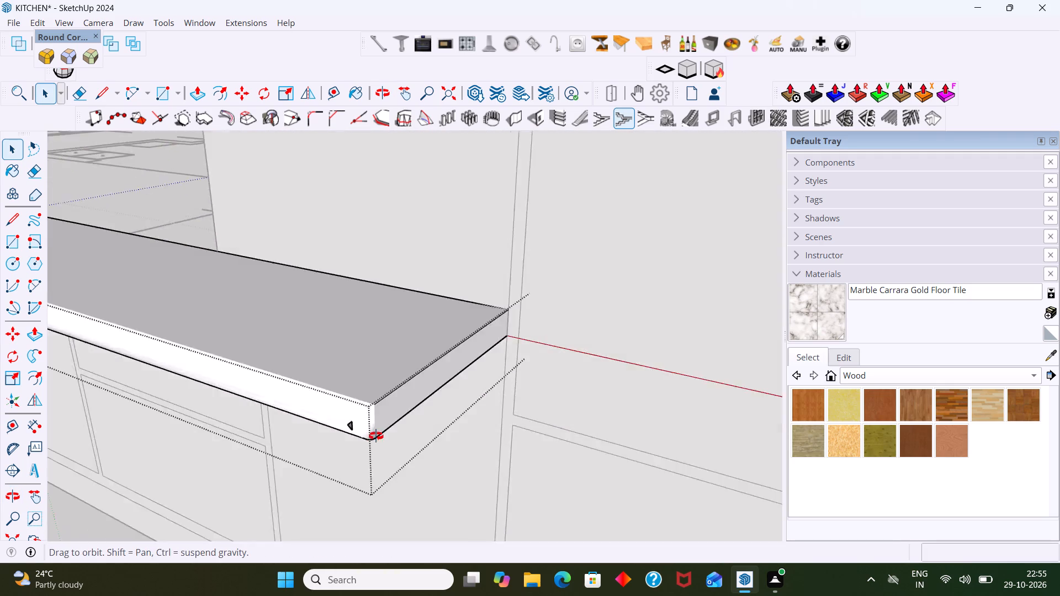
middle_click_drag(376, 436, 266, 436)
scroll(153, 416, "up", 7)
middle_click_drag(192, 388, 300, 310)
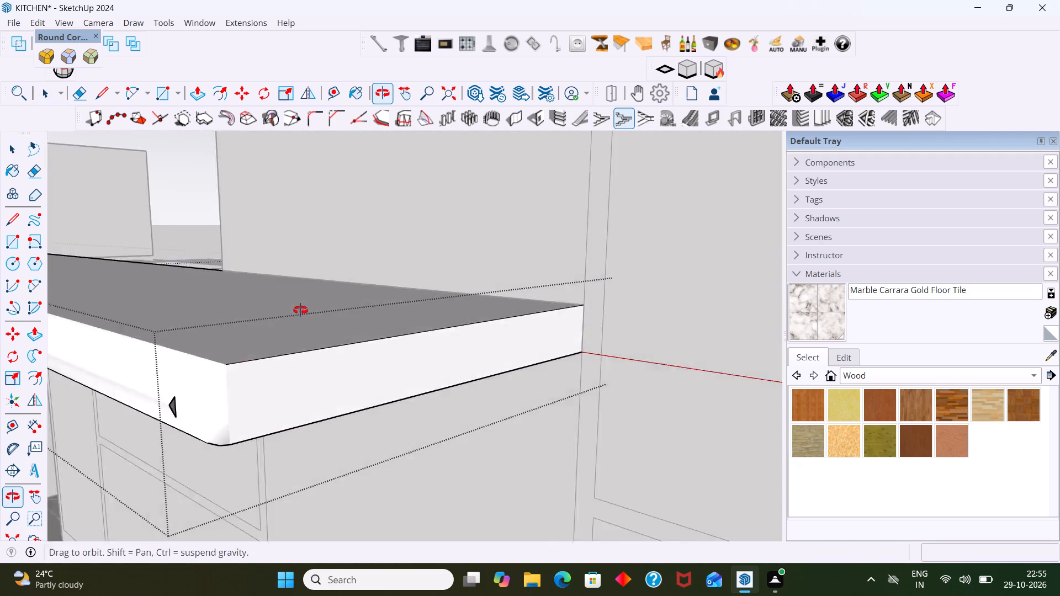
middle_click_drag(300, 310, 338, 300)
scroll(261, 379, "up", 3)
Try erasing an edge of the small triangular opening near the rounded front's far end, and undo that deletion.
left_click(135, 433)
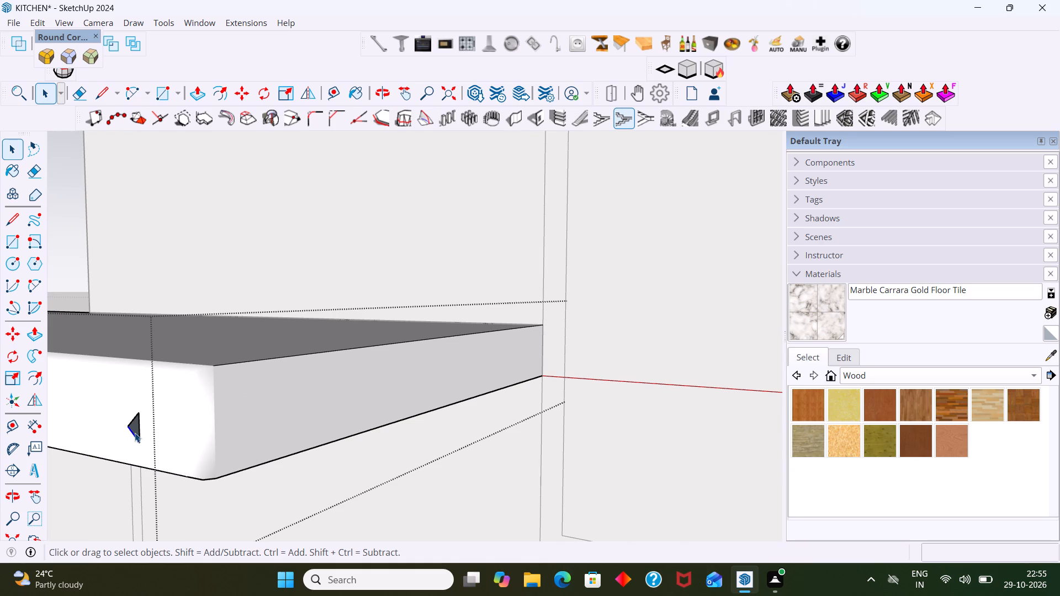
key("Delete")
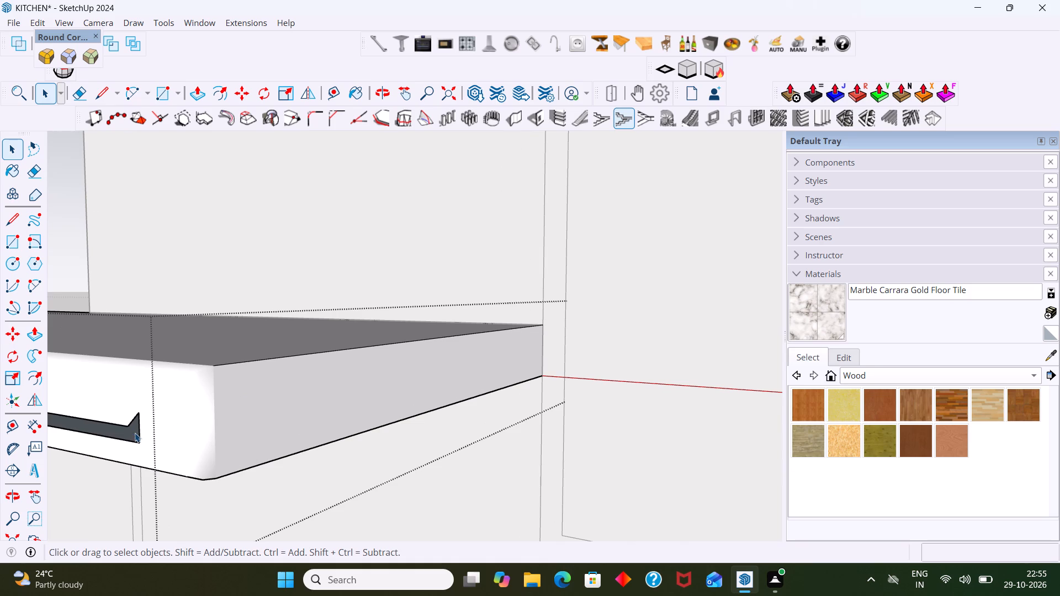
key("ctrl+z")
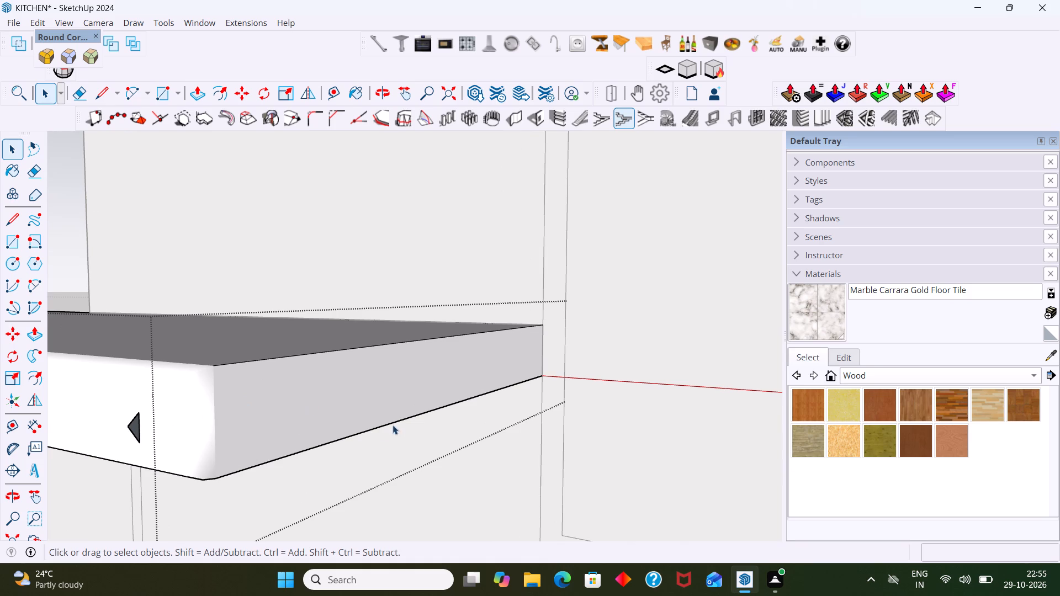
Close the small triangular opening near the countertop front's far end by drawing a line about 7 mm long along its upper slanted edge.
scroll(151, 455, "up", 1)
scroll(159, 446, "down", 9)
middle_click_drag(257, 474, 248, 547)
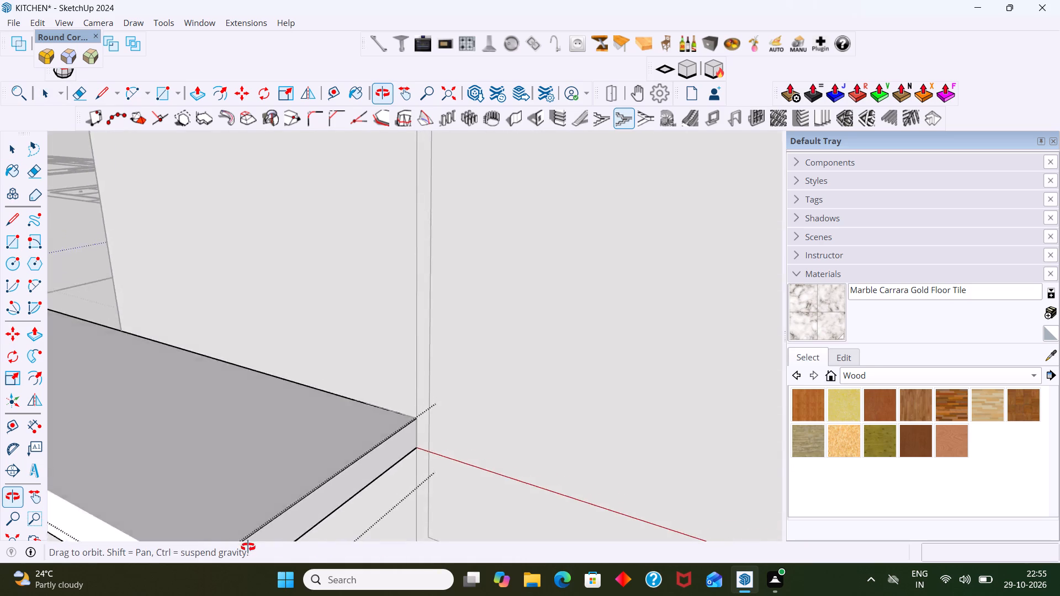
middle_click_drag(248, 547, 221, 402)
scroll(213, 393, "down", 8)
middle_click_drag(175, 396, 245, 289)
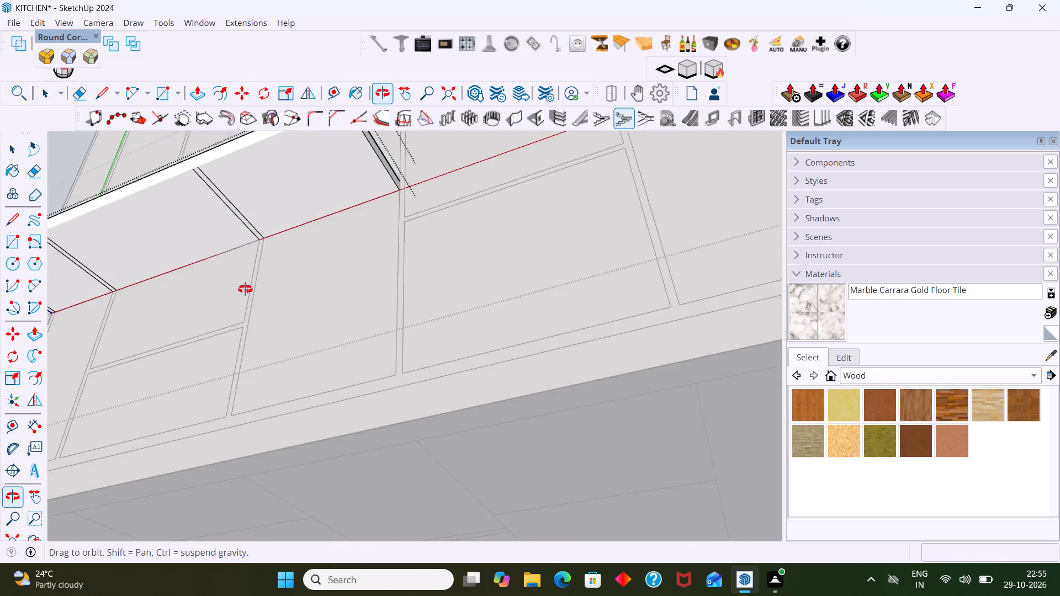
middle_click_drag(245, 289, 285, 450)
scroll(318, 431, "down", 7)
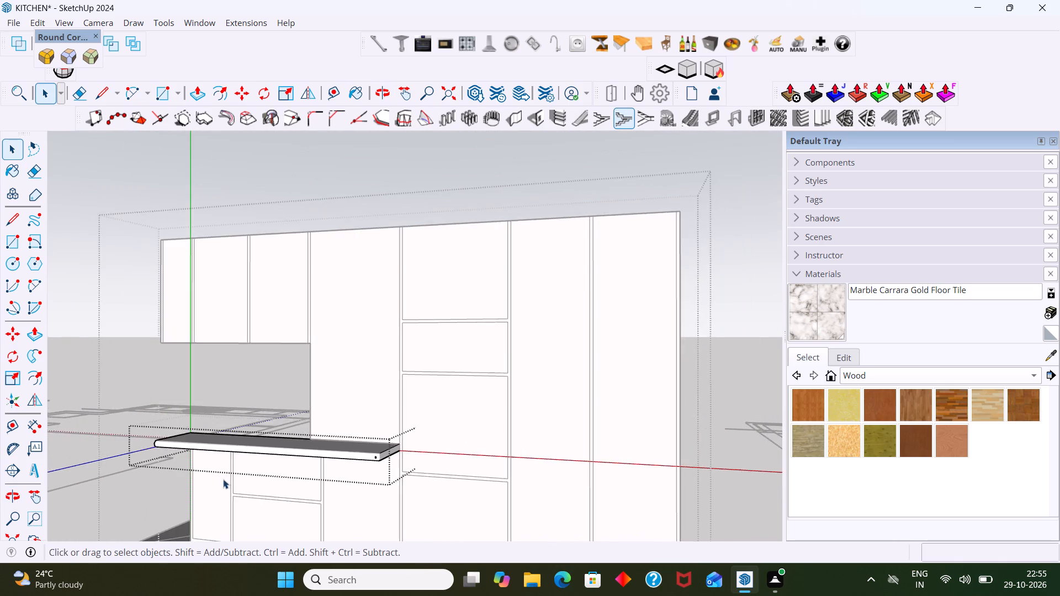
middle_click_drag(219, 479, 198, 476)
scroll(318, 465, "up", 2)
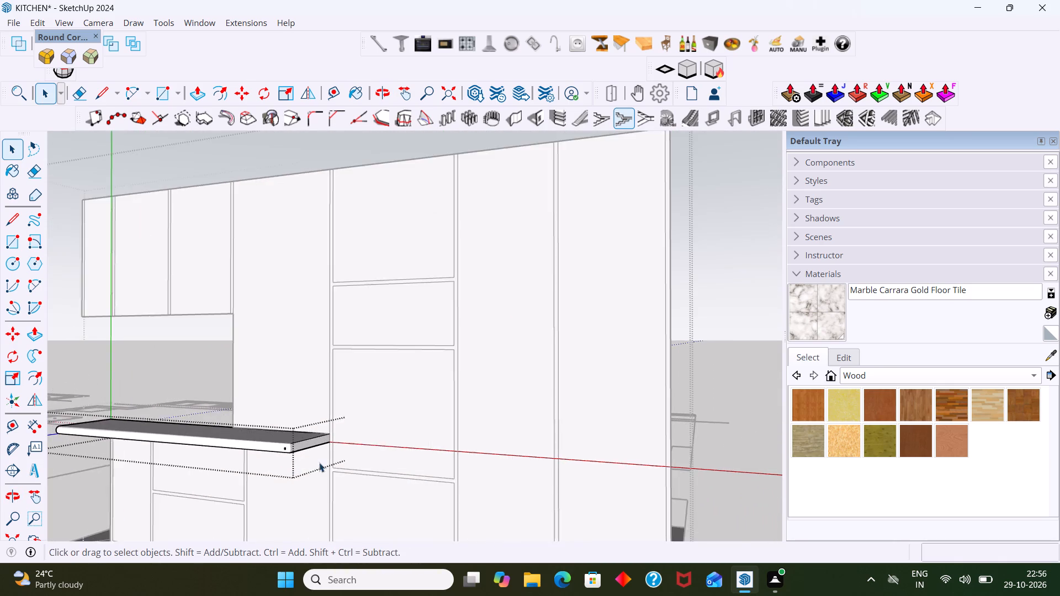
scroll(319, 462, "up", 20)
scroll(319, 462, "up", 7)
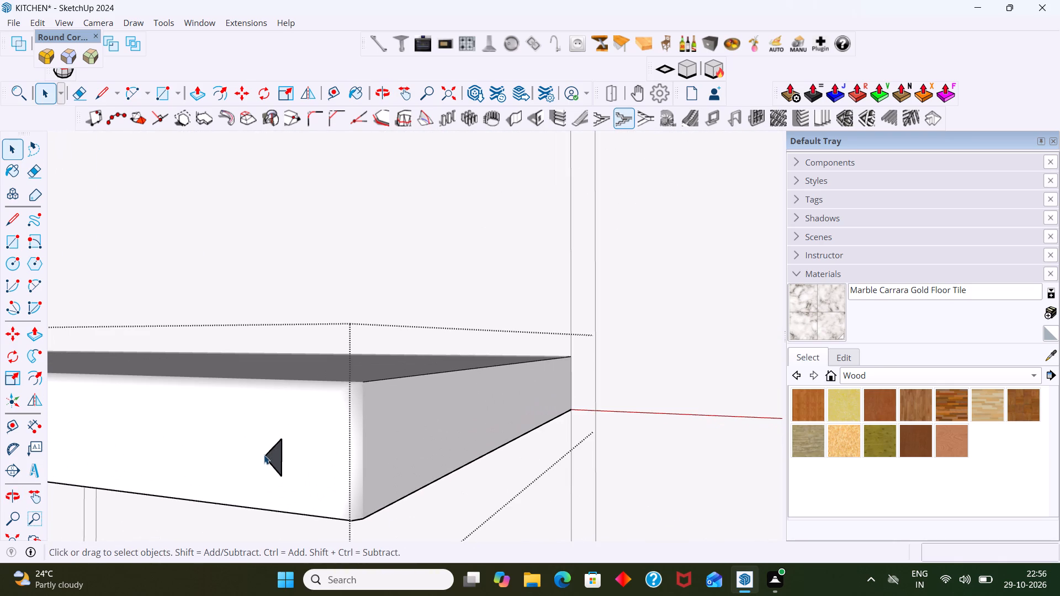
key("l")
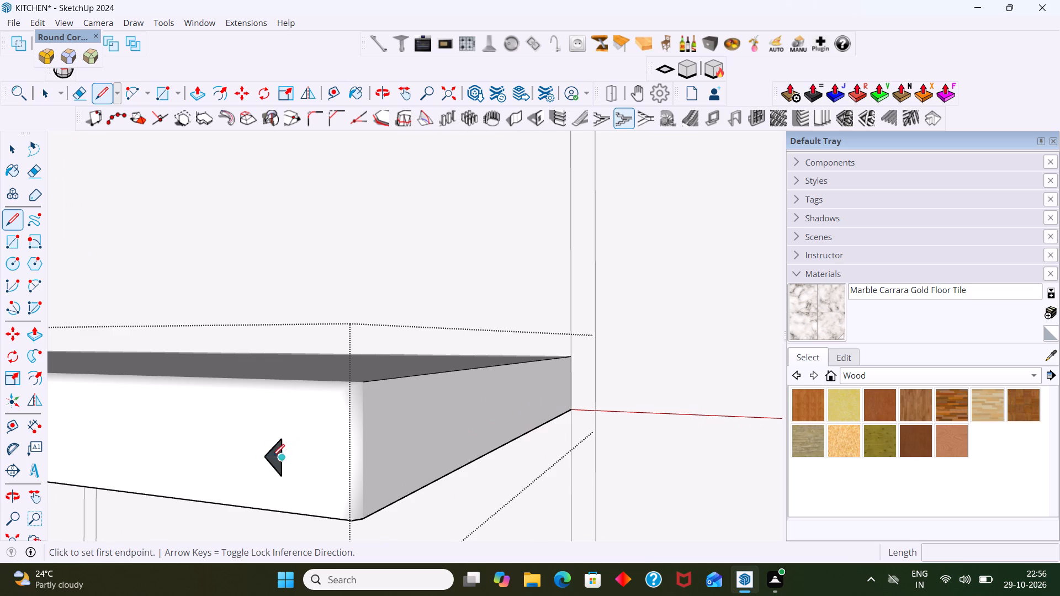
left_click(261, 460)
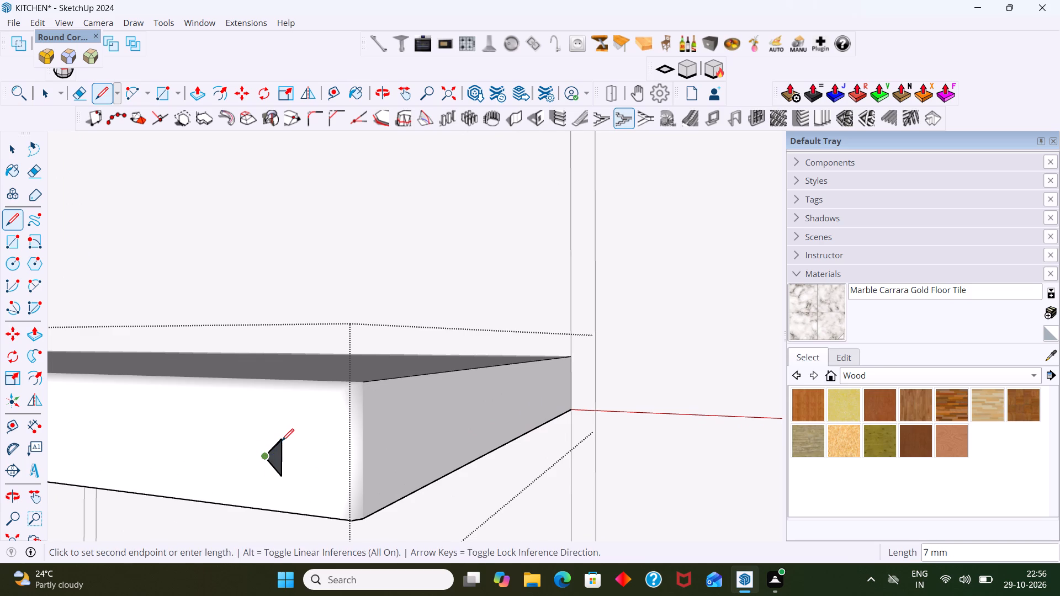
left_click(282, 439)
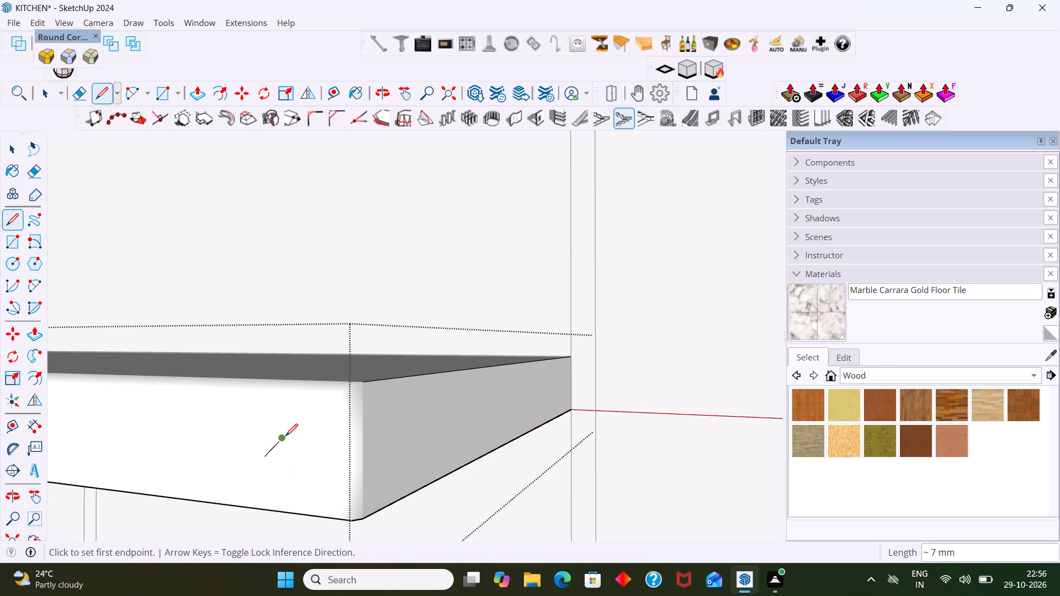
key("space")
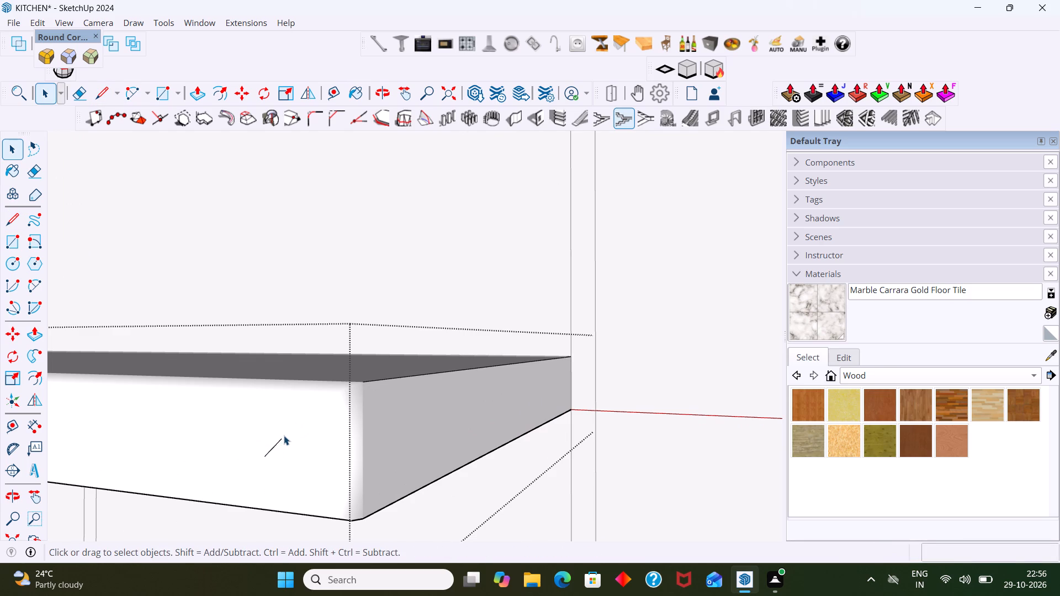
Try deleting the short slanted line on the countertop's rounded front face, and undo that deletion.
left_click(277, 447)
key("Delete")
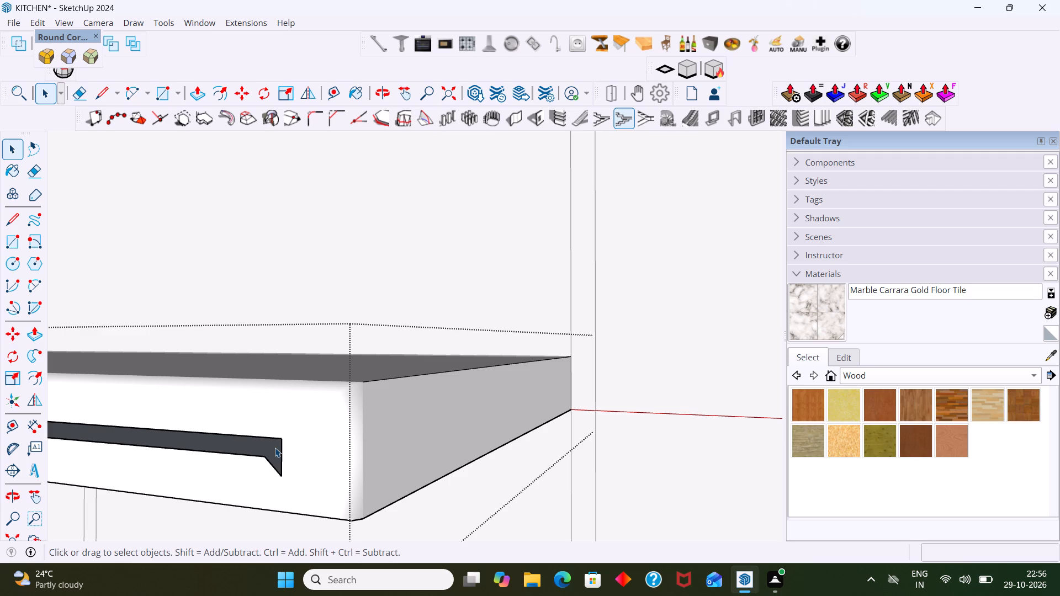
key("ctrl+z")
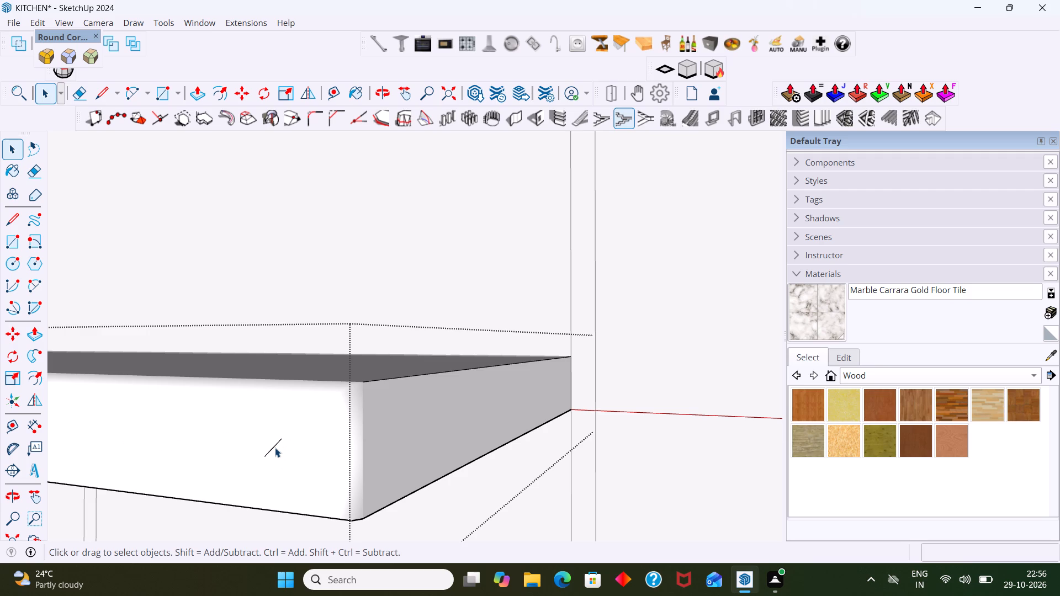
Exit the countertop group and the cabinet group that contains it.
scroll(926, 466, "down", 20)
scroll(926, 466, "down", 4)
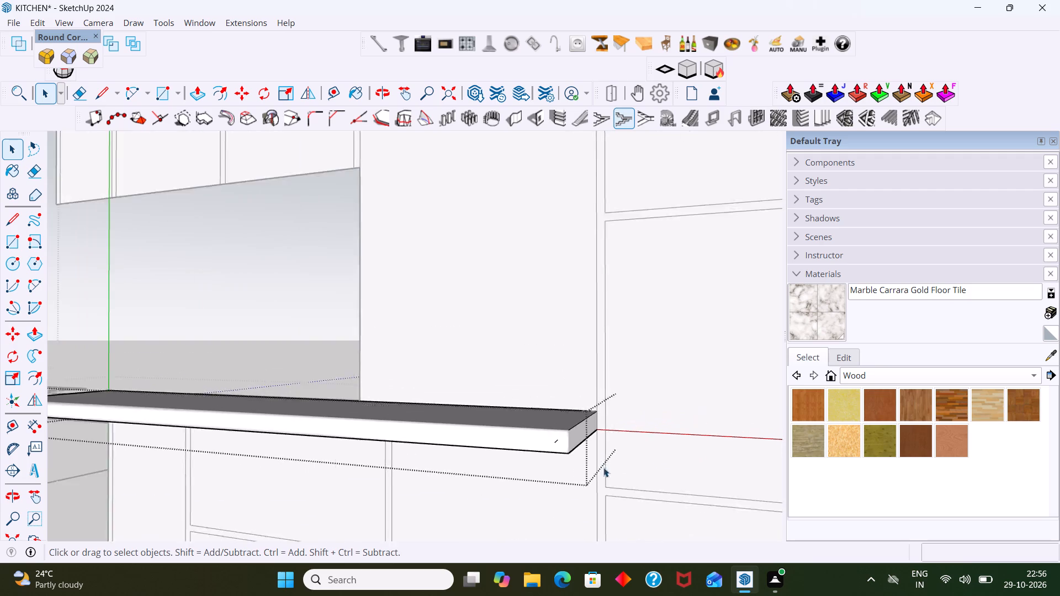
scroll(603, 467, "down", 15)
left_click(614, 320)
scroll(614, 320, "down", 2)
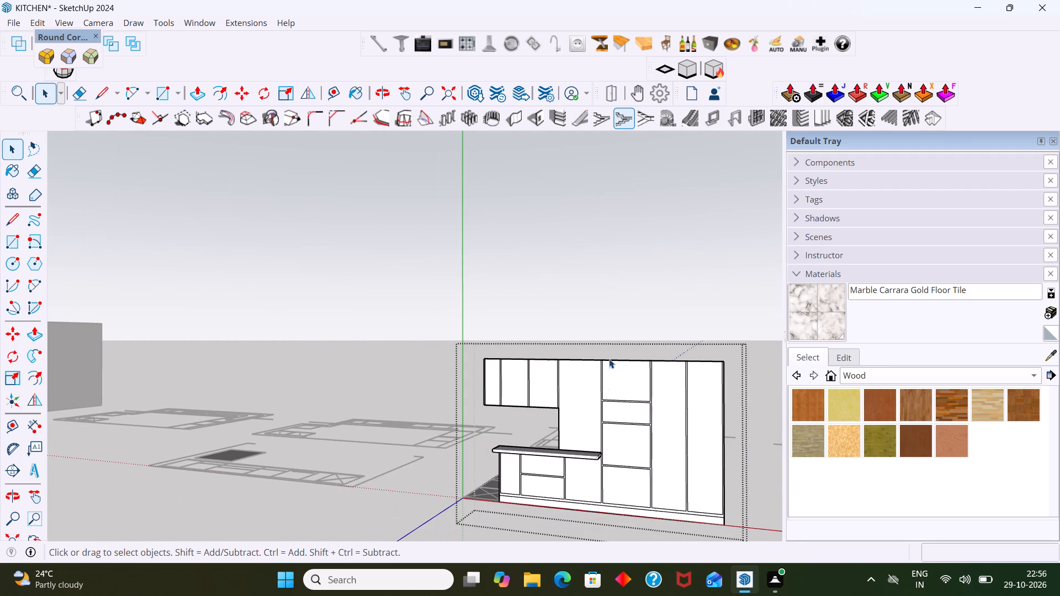
middle_click_drag(600, 399, 0, 425, "shift")
scroll(217, 425, "down", 6)
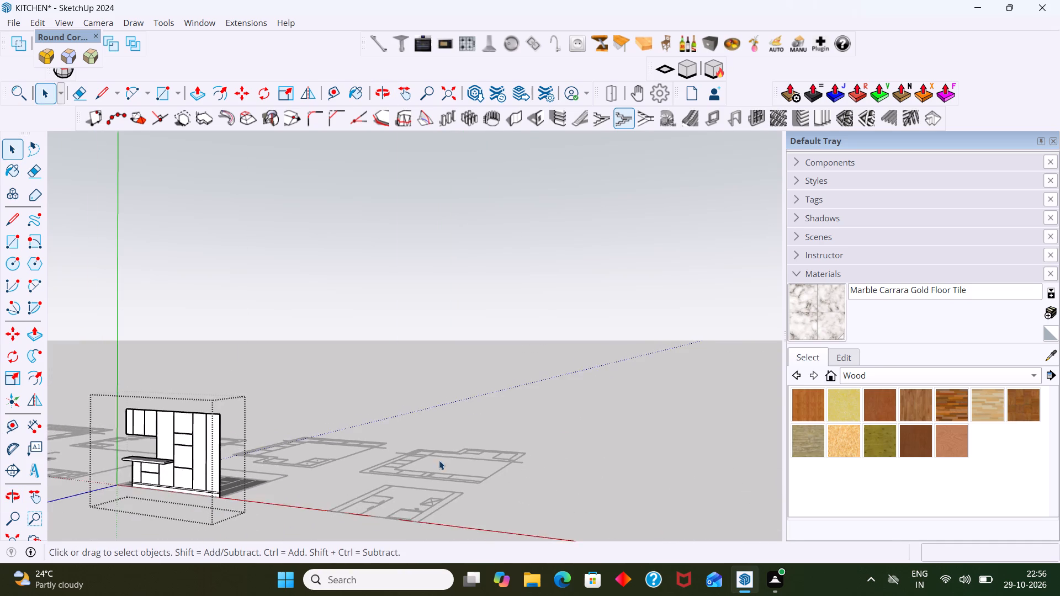
scroll(439, 460, "down", 2)
middle_click_drag(306, 468, 799, 384)
scroll(764, 364, "down", 4)
middle_click_drag(670, 413, 325, 377)
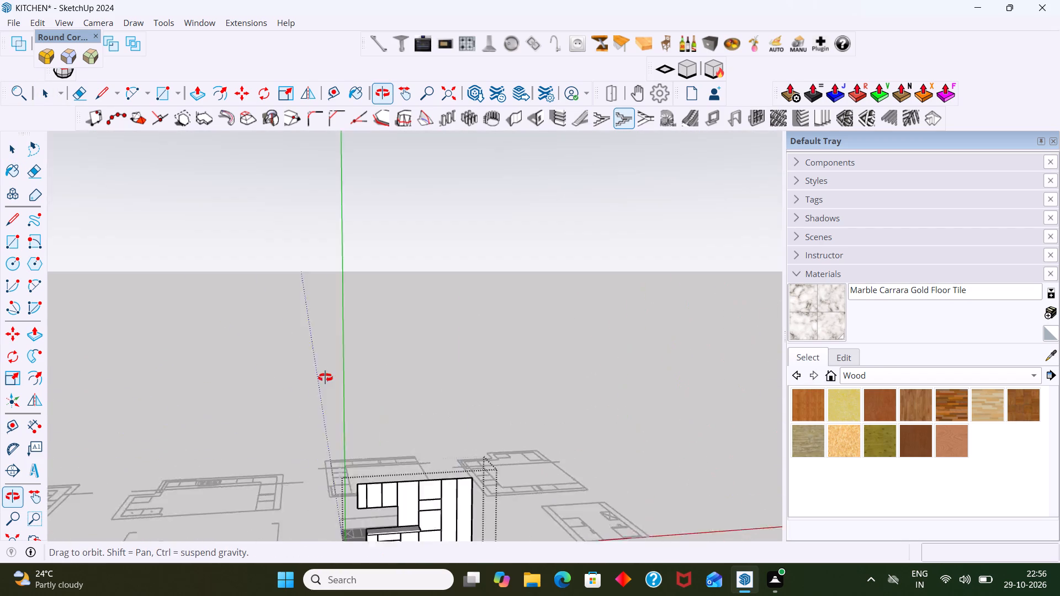
middle_click_drag(325, 377, 321, 374)
left_click(569, 400)
scroll(607, 398, "down", 2)
scroll(692, 236, "down", 3)
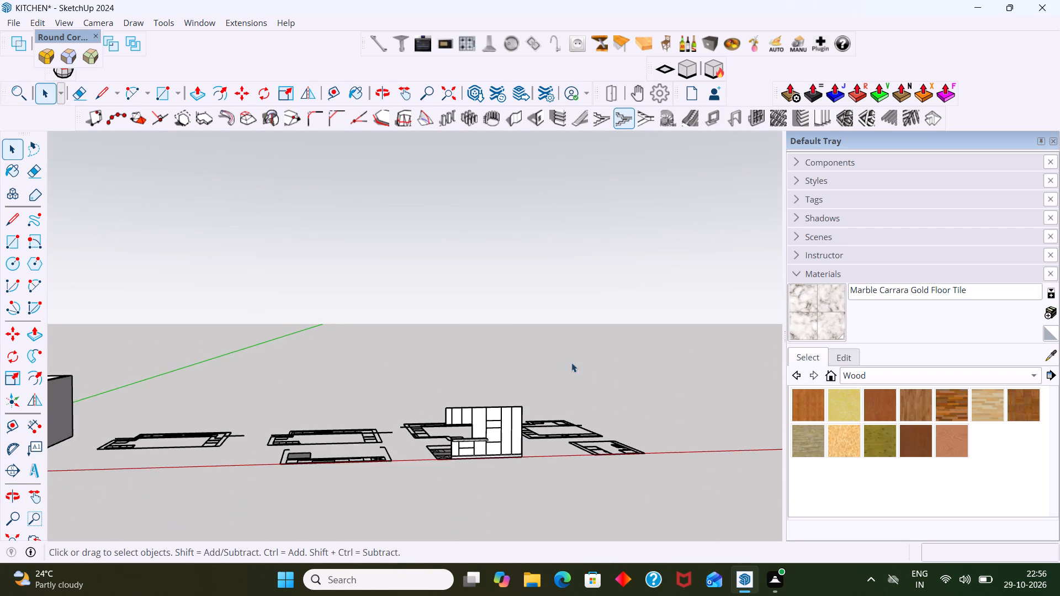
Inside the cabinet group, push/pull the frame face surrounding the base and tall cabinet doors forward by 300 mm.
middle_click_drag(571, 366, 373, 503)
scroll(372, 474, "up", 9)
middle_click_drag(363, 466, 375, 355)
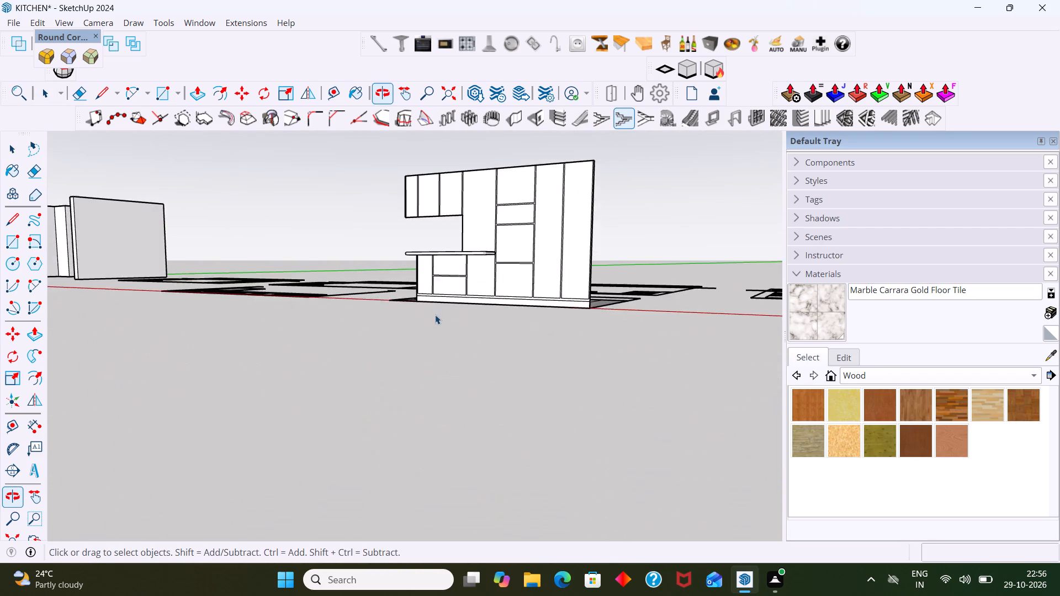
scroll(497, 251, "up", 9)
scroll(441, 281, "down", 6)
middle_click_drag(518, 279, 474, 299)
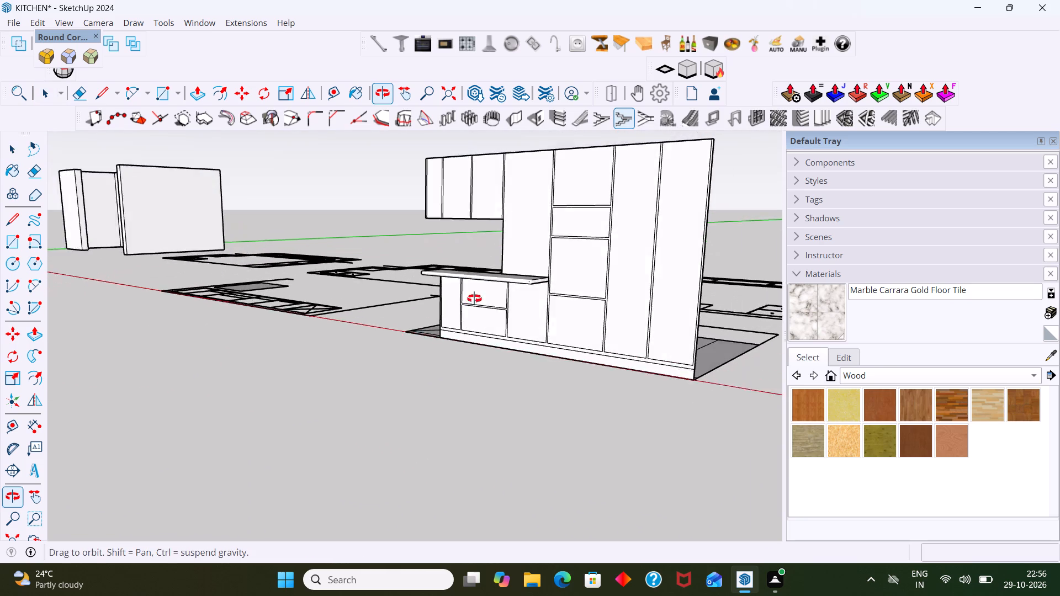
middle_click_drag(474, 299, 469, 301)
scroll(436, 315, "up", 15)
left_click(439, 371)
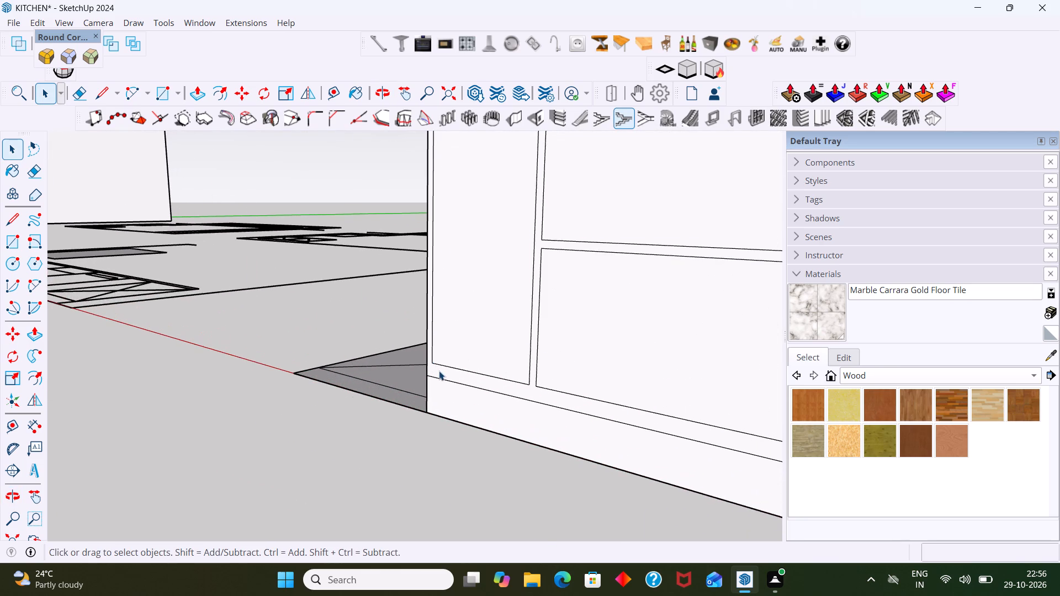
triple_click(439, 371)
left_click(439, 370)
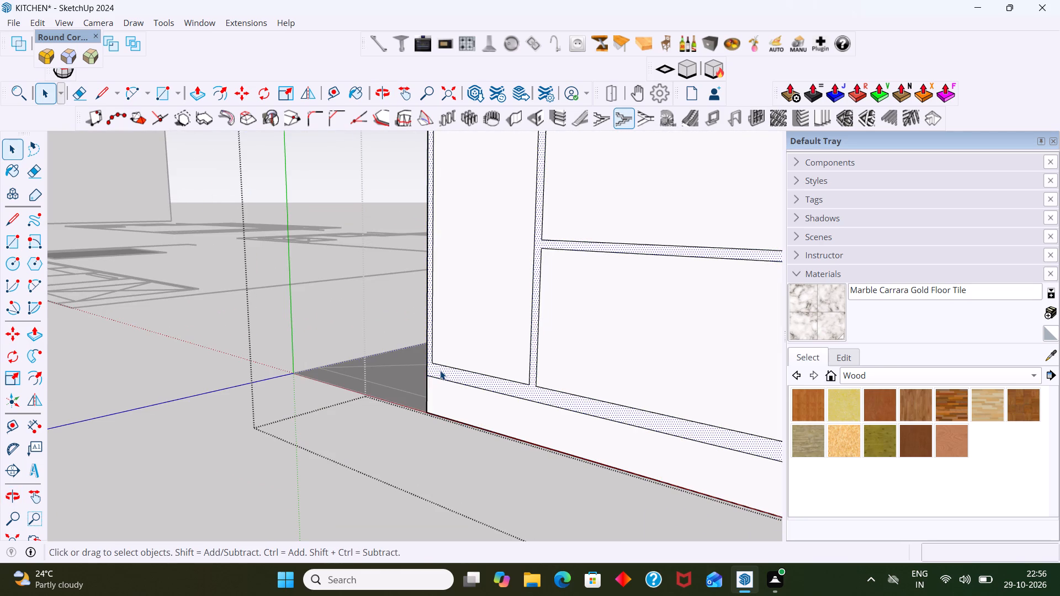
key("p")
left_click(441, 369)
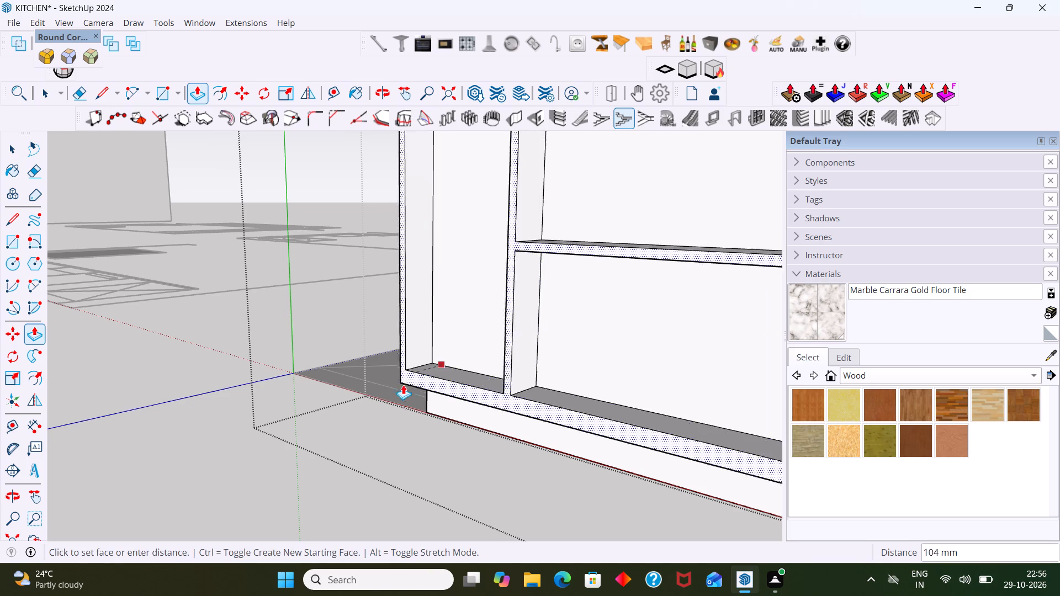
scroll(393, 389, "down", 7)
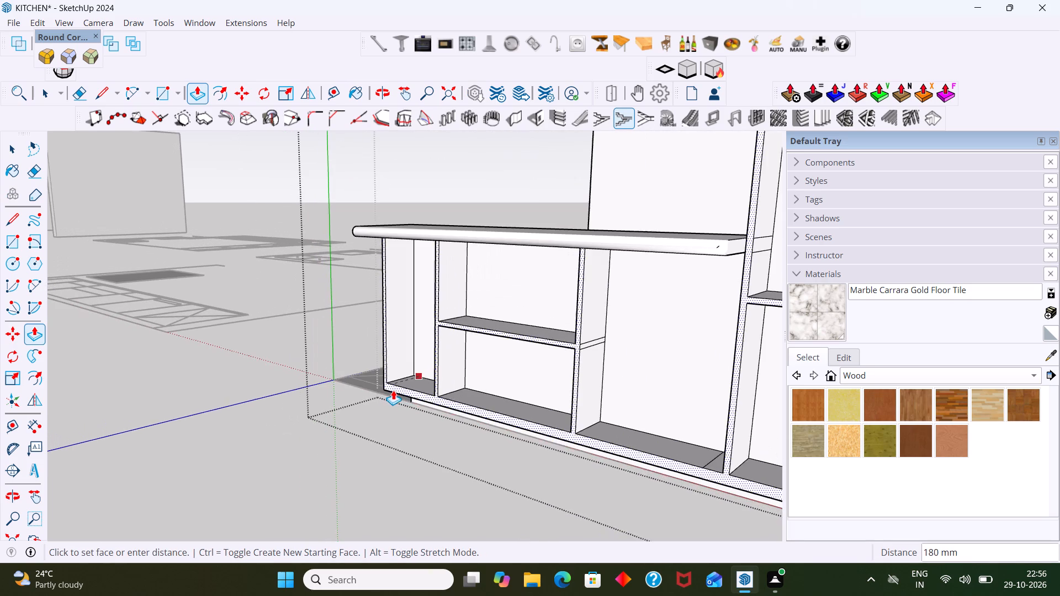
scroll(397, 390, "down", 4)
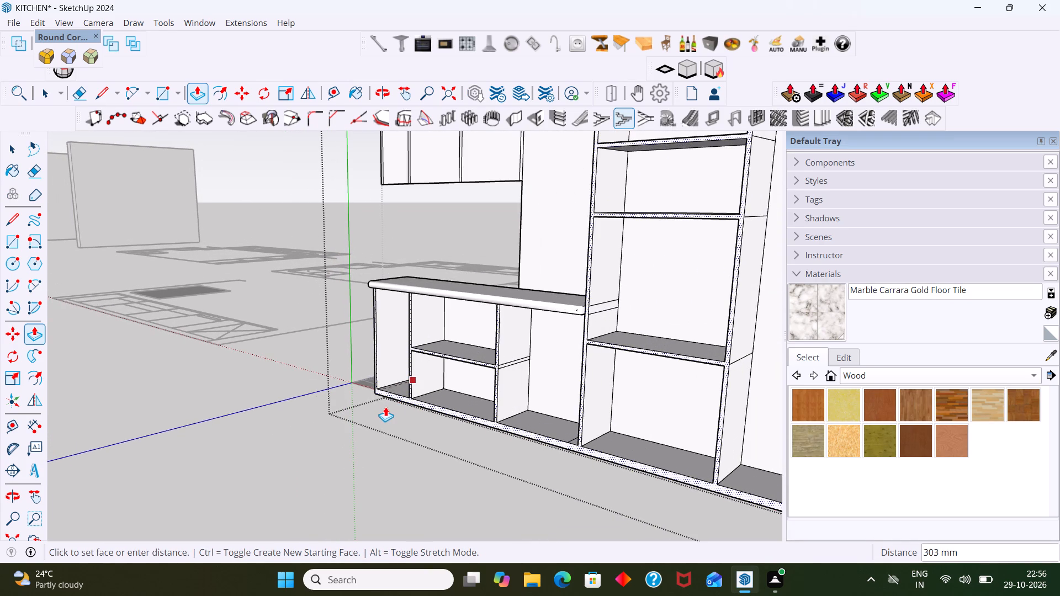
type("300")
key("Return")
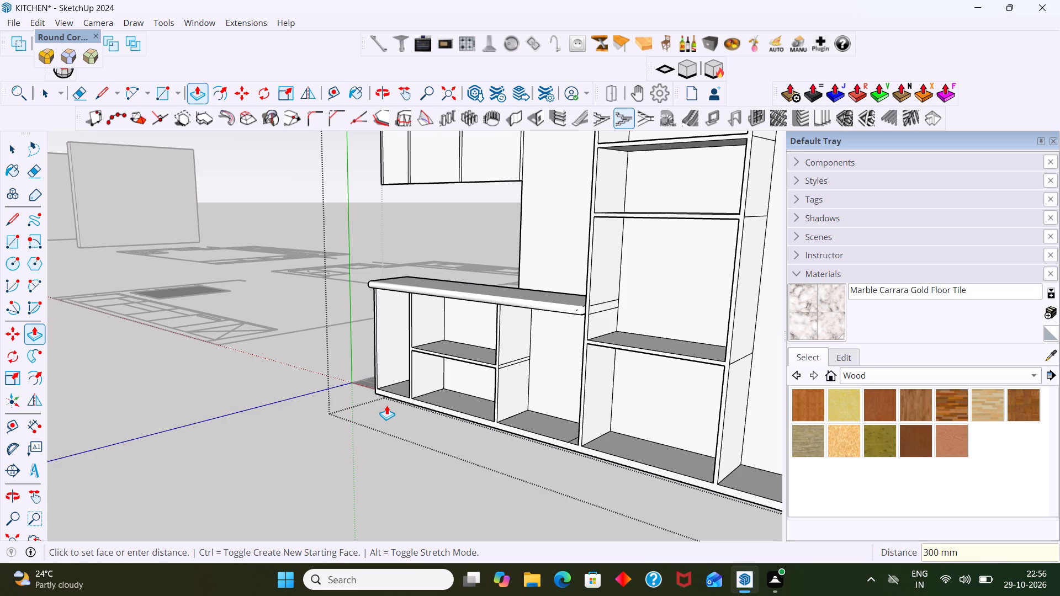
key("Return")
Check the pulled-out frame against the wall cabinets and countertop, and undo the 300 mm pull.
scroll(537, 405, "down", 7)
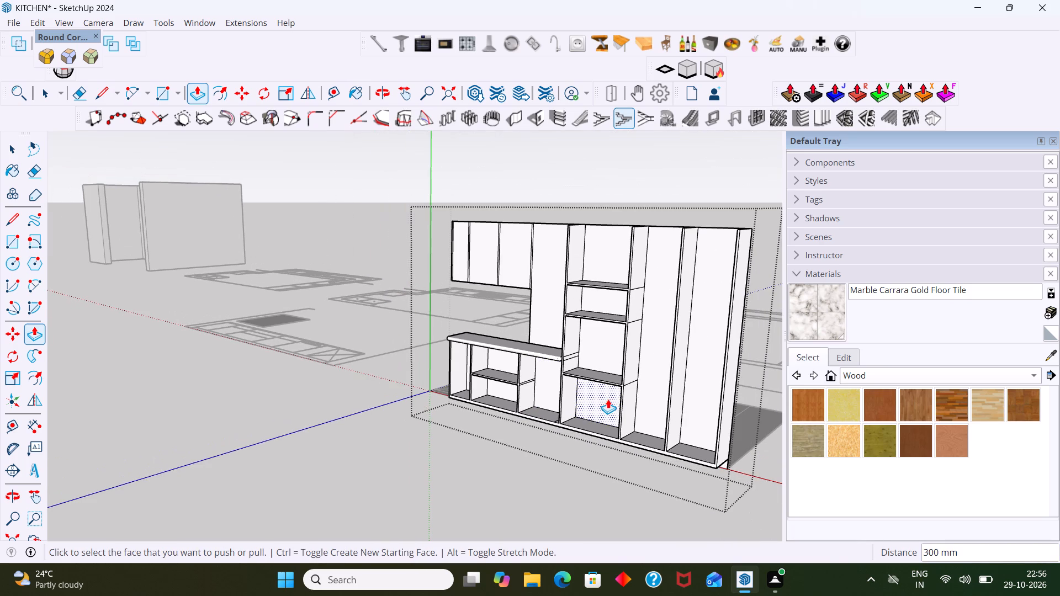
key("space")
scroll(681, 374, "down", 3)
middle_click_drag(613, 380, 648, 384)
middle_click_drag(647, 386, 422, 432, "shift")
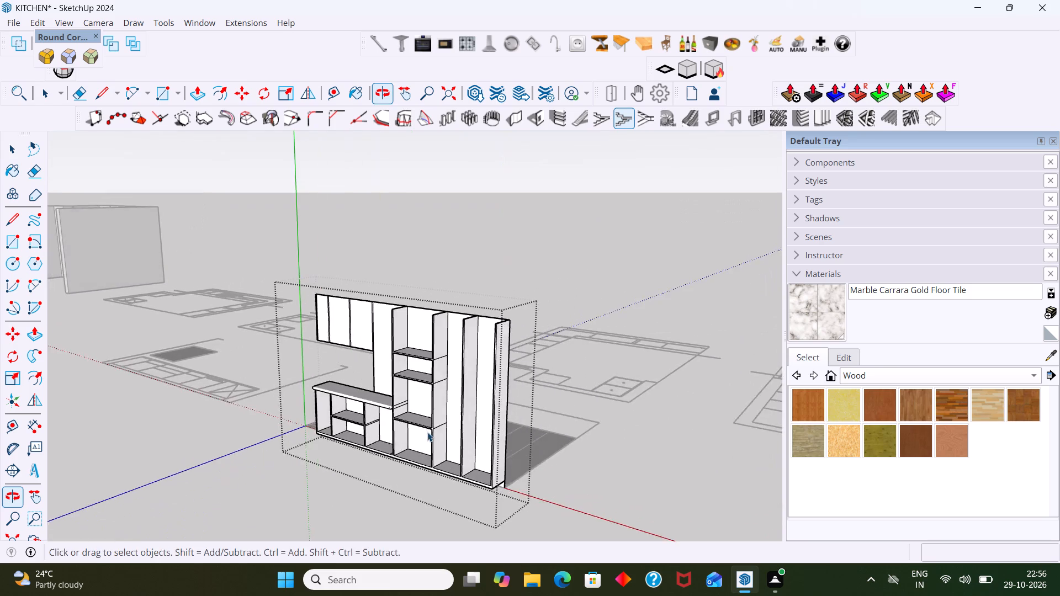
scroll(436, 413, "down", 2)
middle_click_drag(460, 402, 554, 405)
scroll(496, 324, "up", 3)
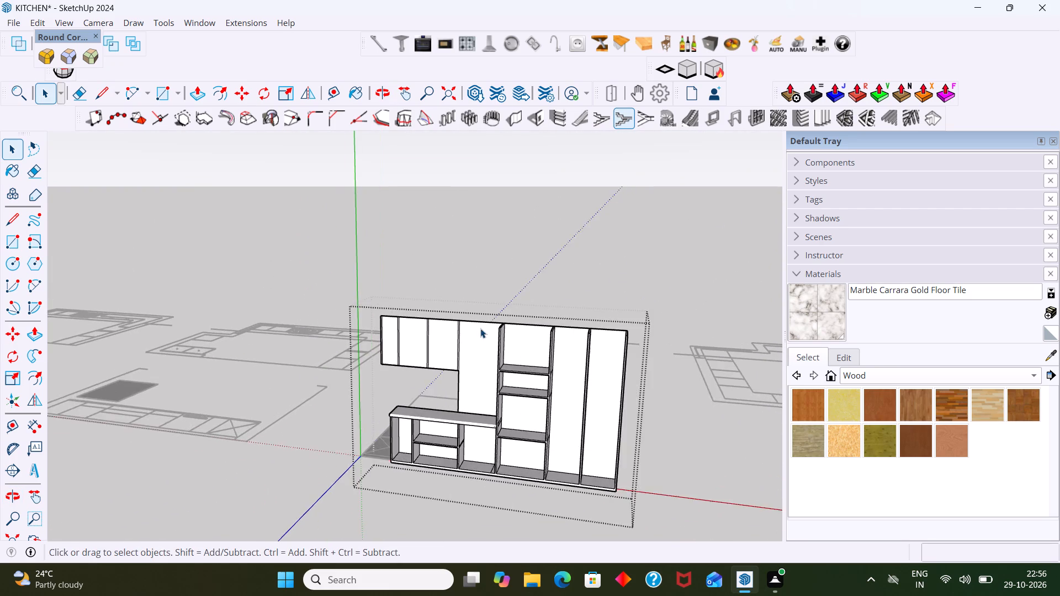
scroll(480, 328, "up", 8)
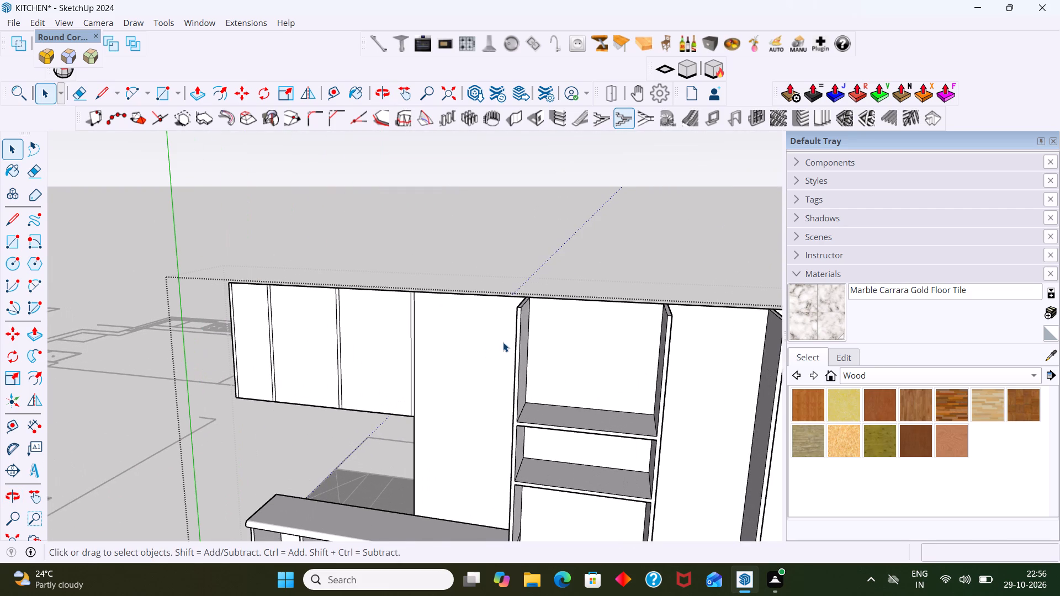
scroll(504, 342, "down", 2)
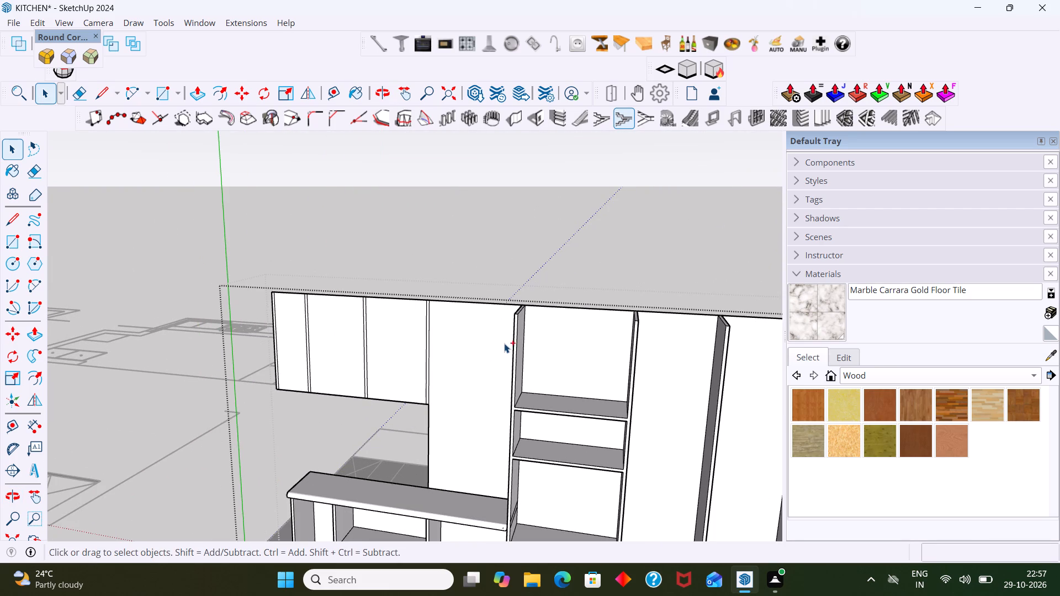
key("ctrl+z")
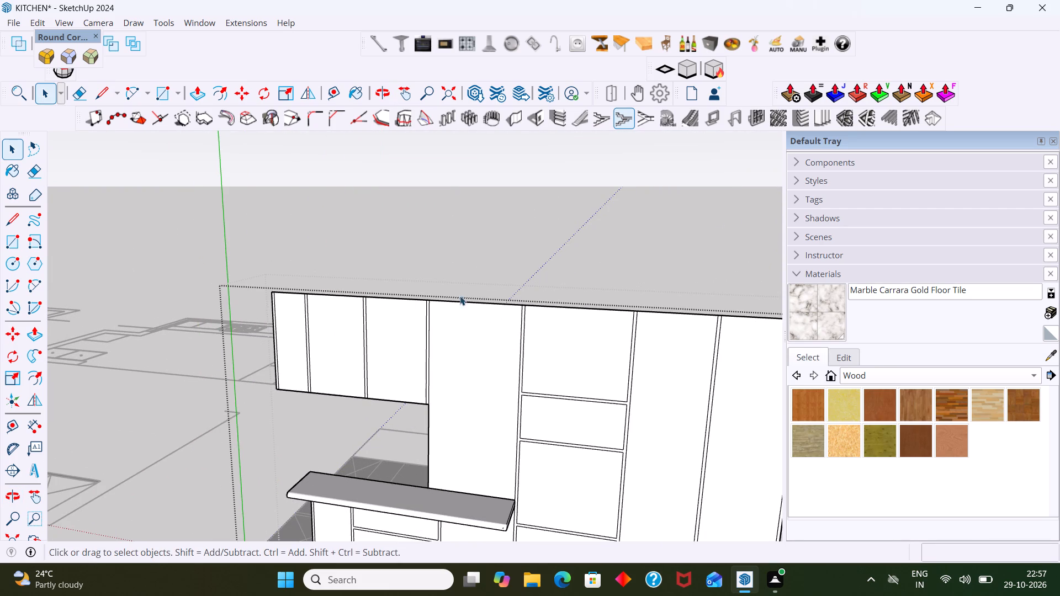
Exit the cabinet group and examine the top edge of the wall and tall cabinets, checking what is grouped together.
scroll(458, 296, "down", 4)
middle_click_drag(471, 306, 309, 268)
left_click(576, 365)
scroll(398, 298, "up", 3)
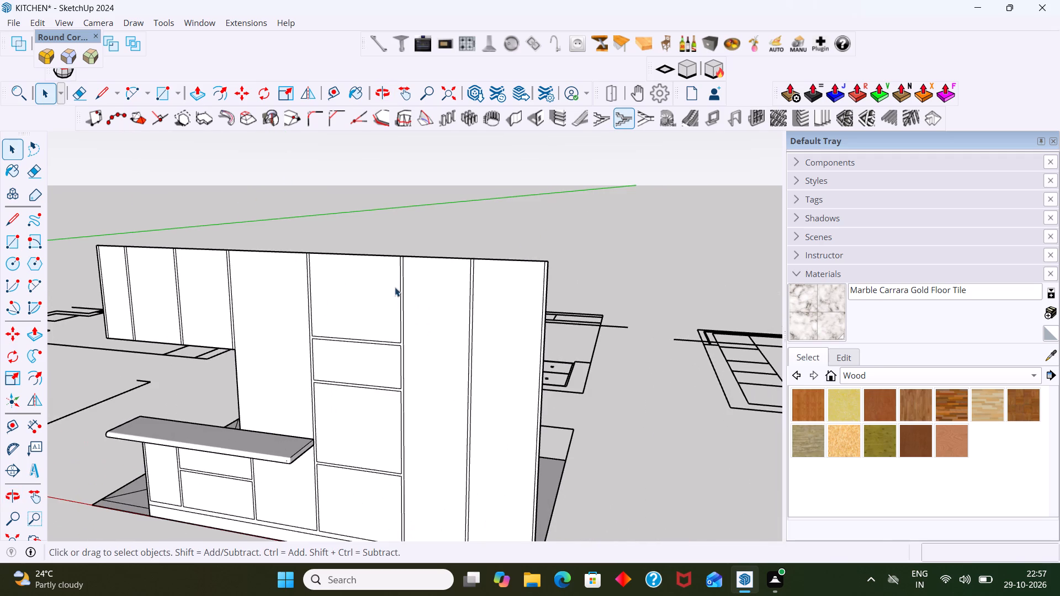
scroll(304, 260, "up", 2)
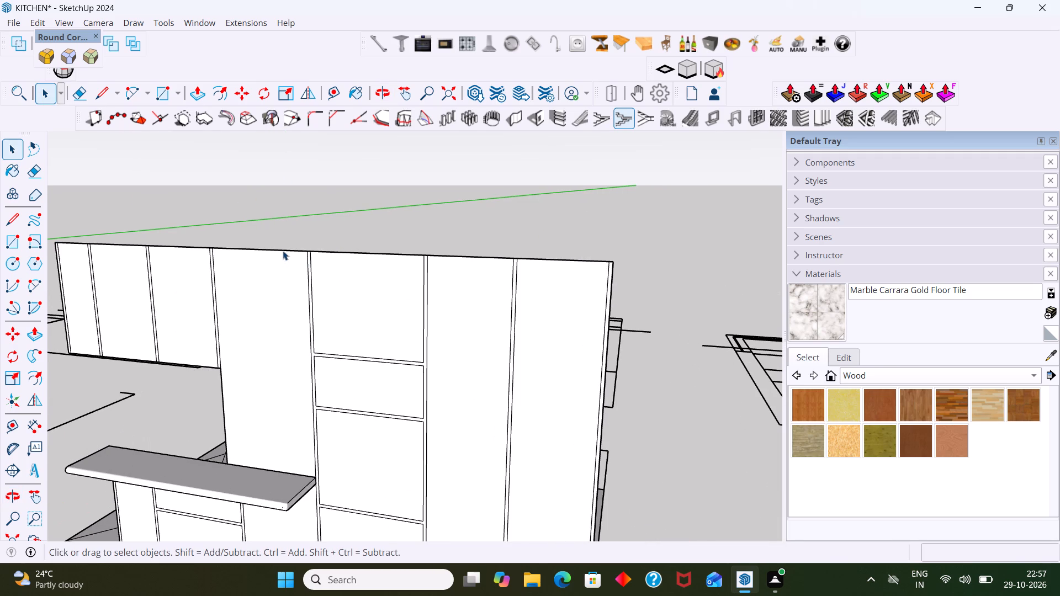
left_click(283, 251)
left_click(283, 251)
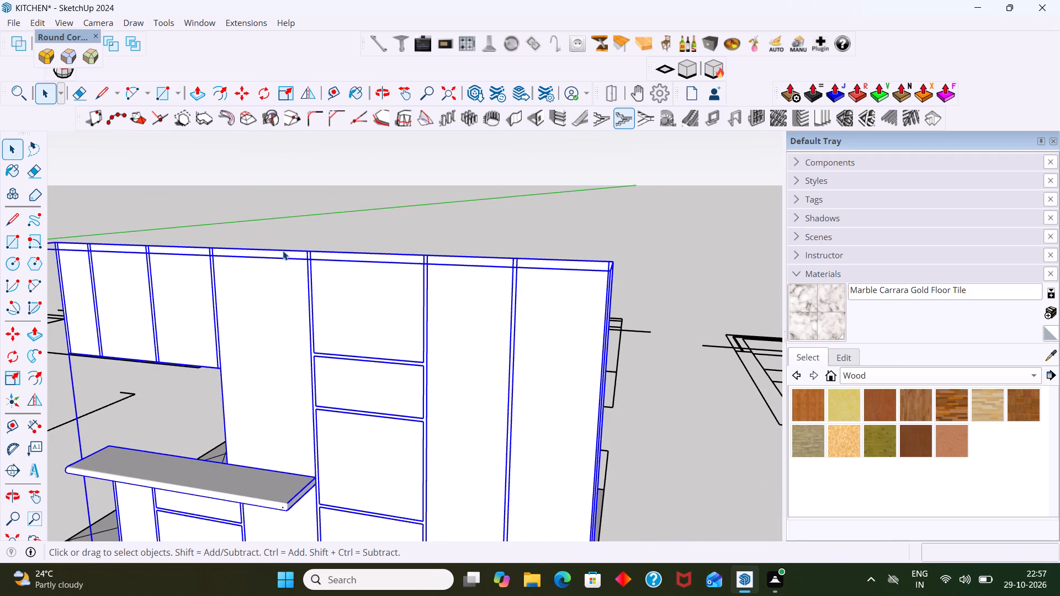
left_click(527, 215)
middle_click_drag(590, 261, 618, 247)
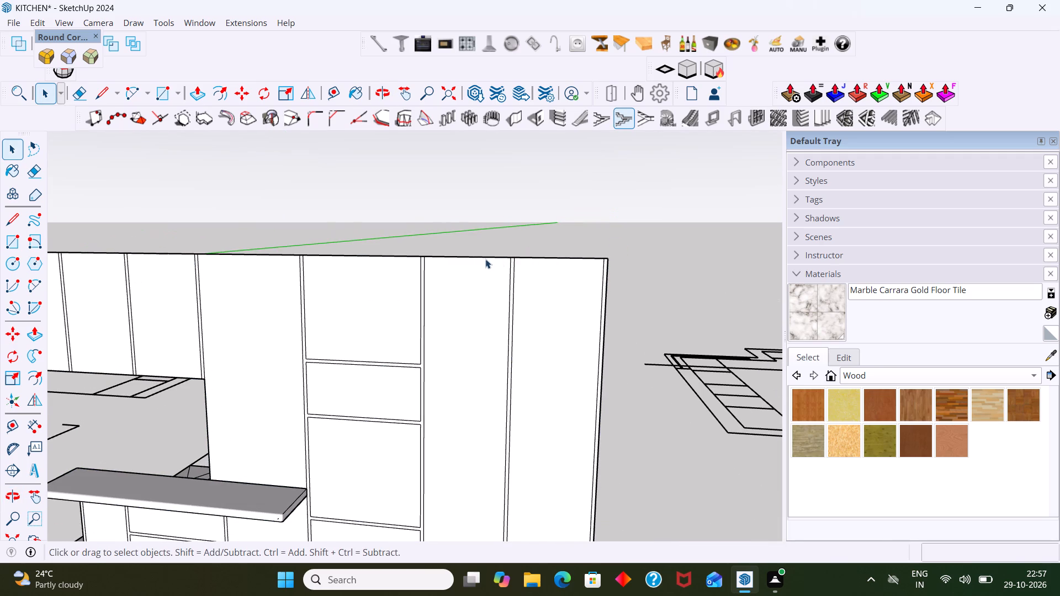
Open the cabinet group for editing at the top edge of the tall cabinets.
left_click(483, 253)
left_click(481, 257)
left_click(481, 257)
left_click(481, 257)
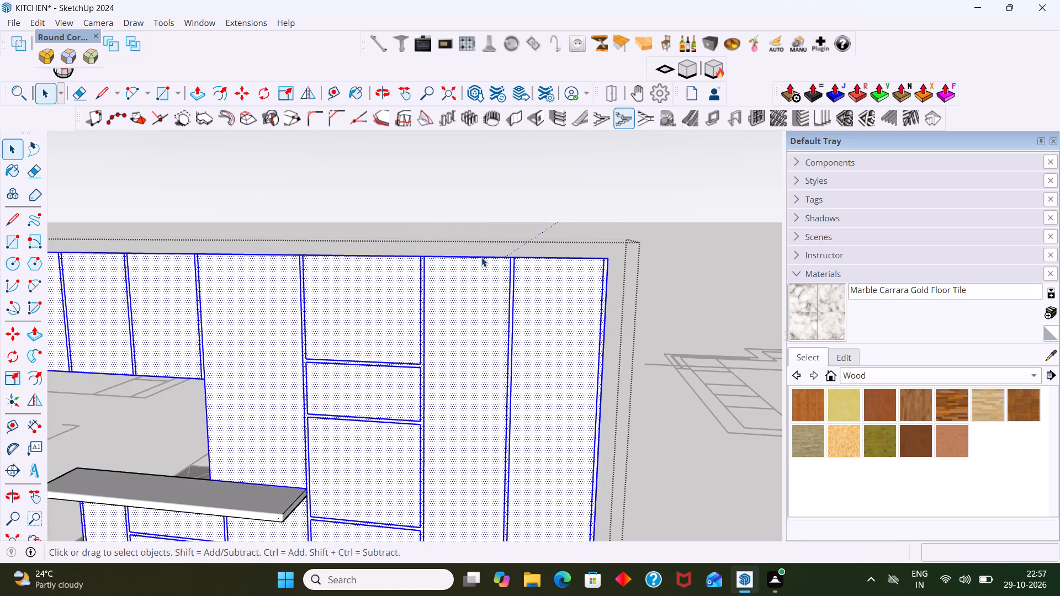
left_click(481, 258)
left_click(481, 258)
left_click(482, 253)
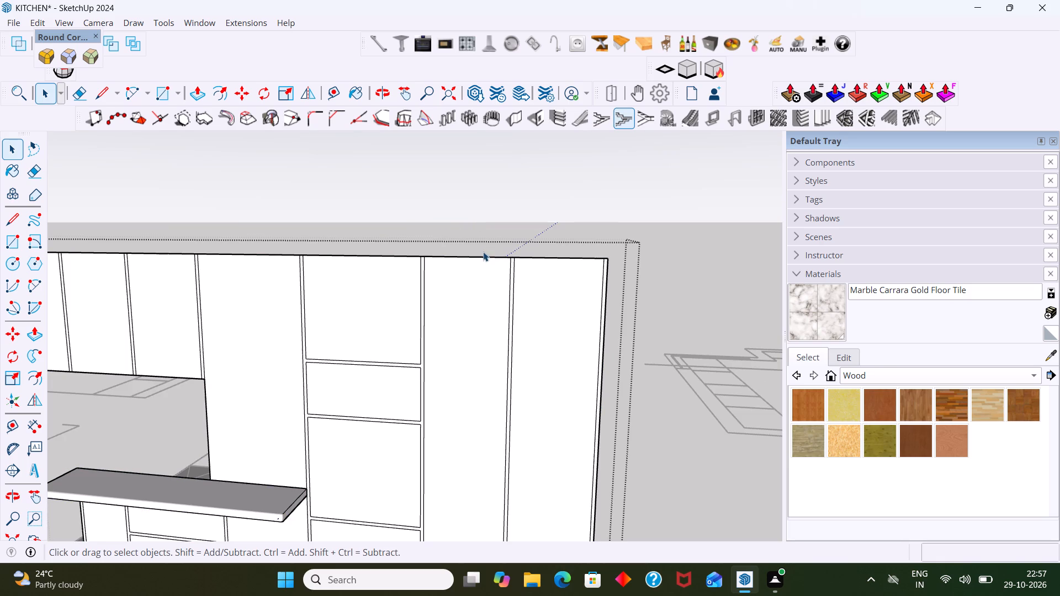
Copy every segment of the wall and tall cabinets' top edge, including the short pieces above the door dividers, 18 mm down.
left_click(483, 258)
scroll(491, 249, "up", 10)
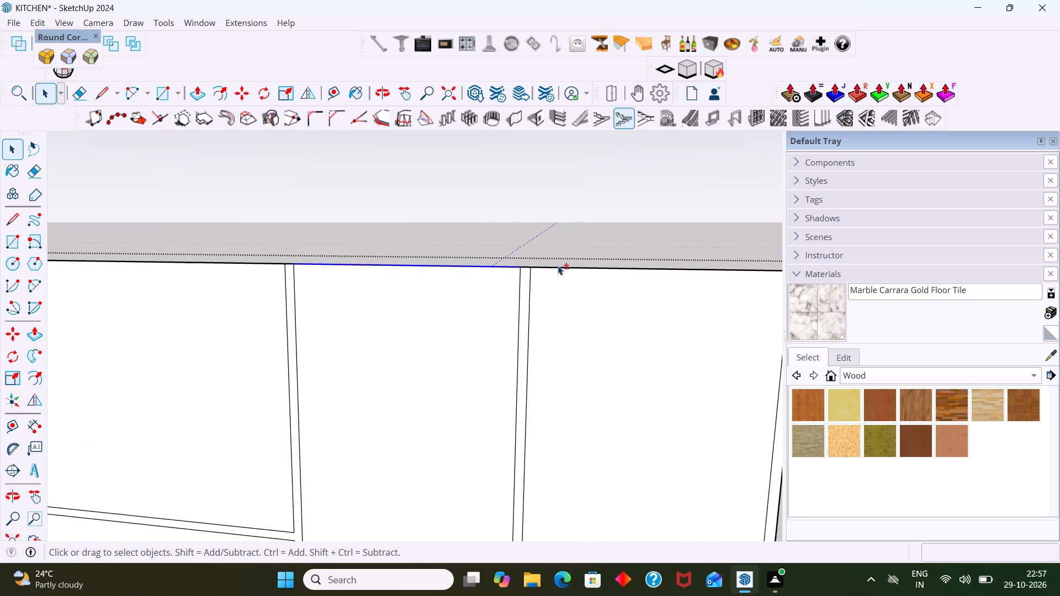
double_click(559, 265, "shift")
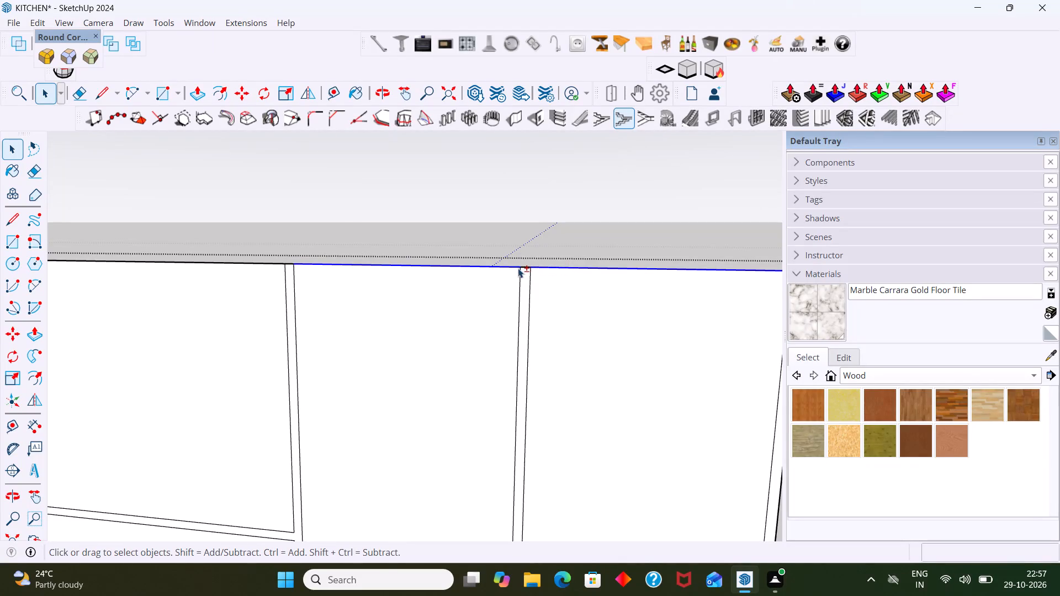
left_click(521, 265, "shift")
scroll(526, 259, "up", 5, "shift")
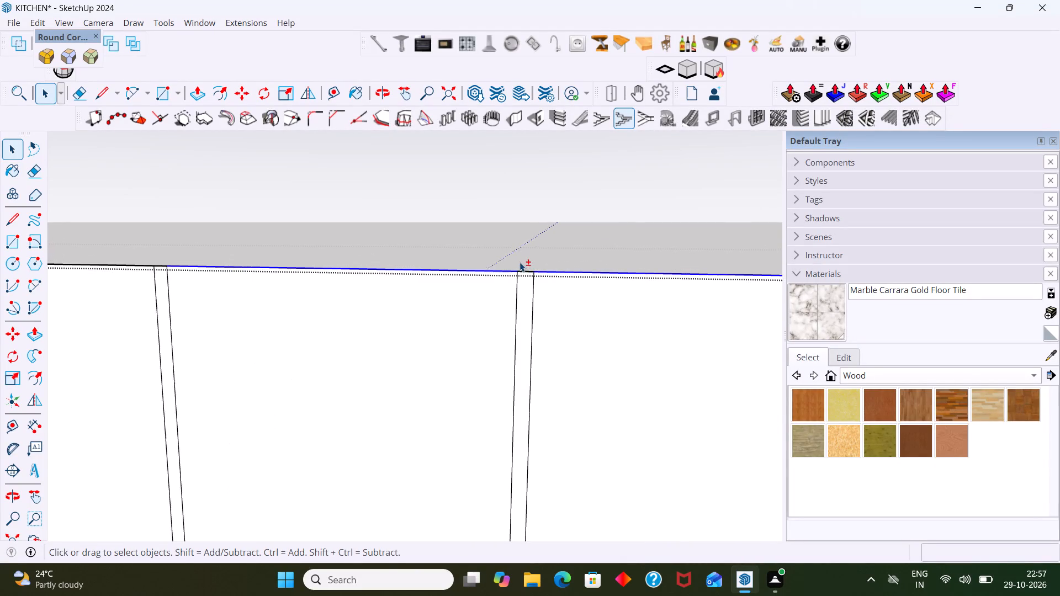
scroll(520, 262, "up", 2, "shift")
left_click(521, 272, "shift")
scroll(520, 276, "down", 3, "shift")
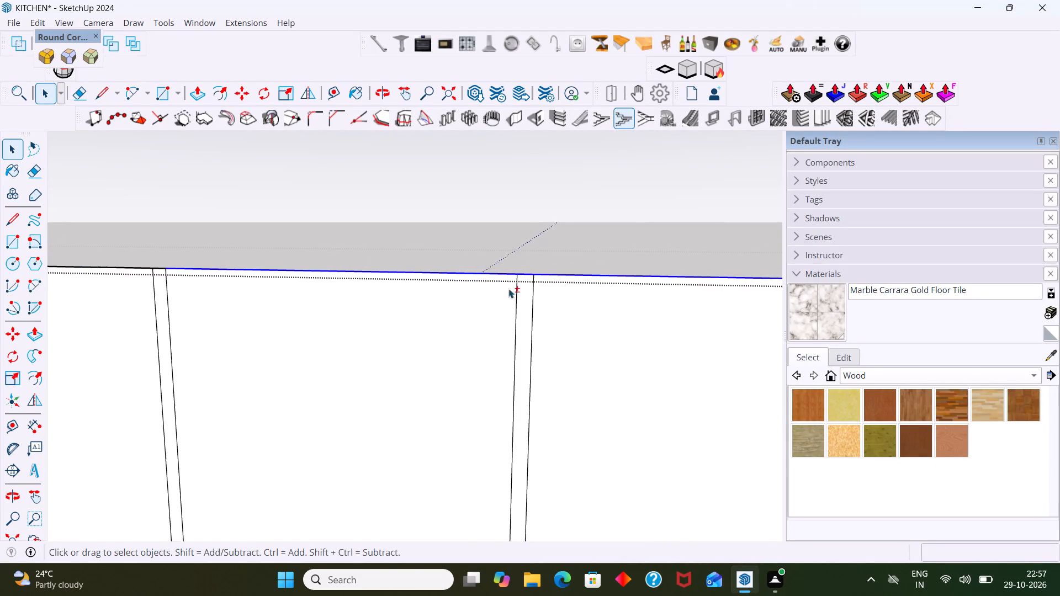
scroll(508, 289, "down", 11, "shift")
middle_click_drag(460, 332, 559, 305, "shift")
scroll(438, 245, "up", 2, "shift")
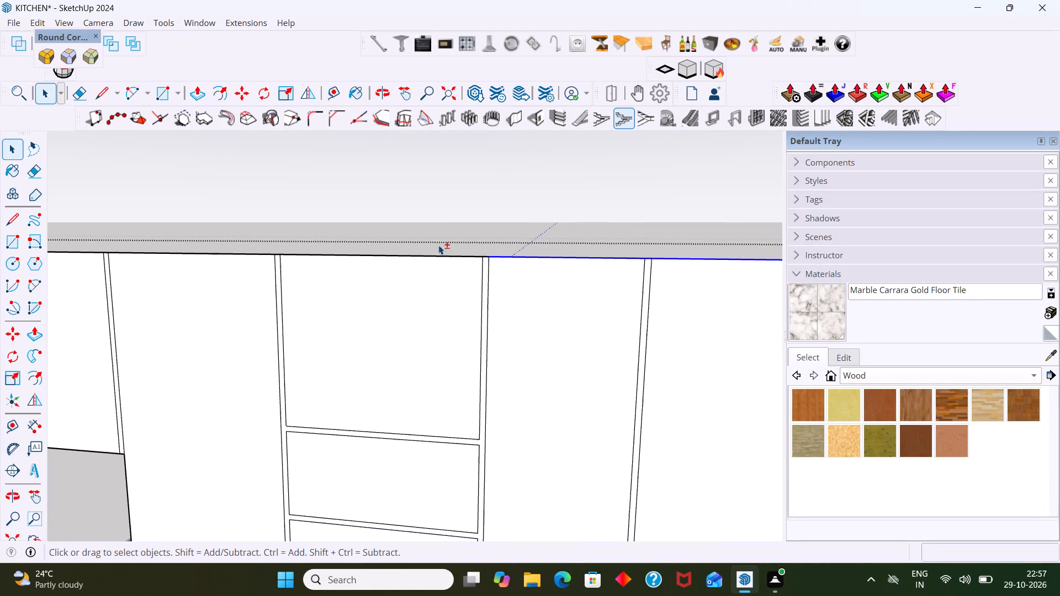
left_click(442, 256, "shift")
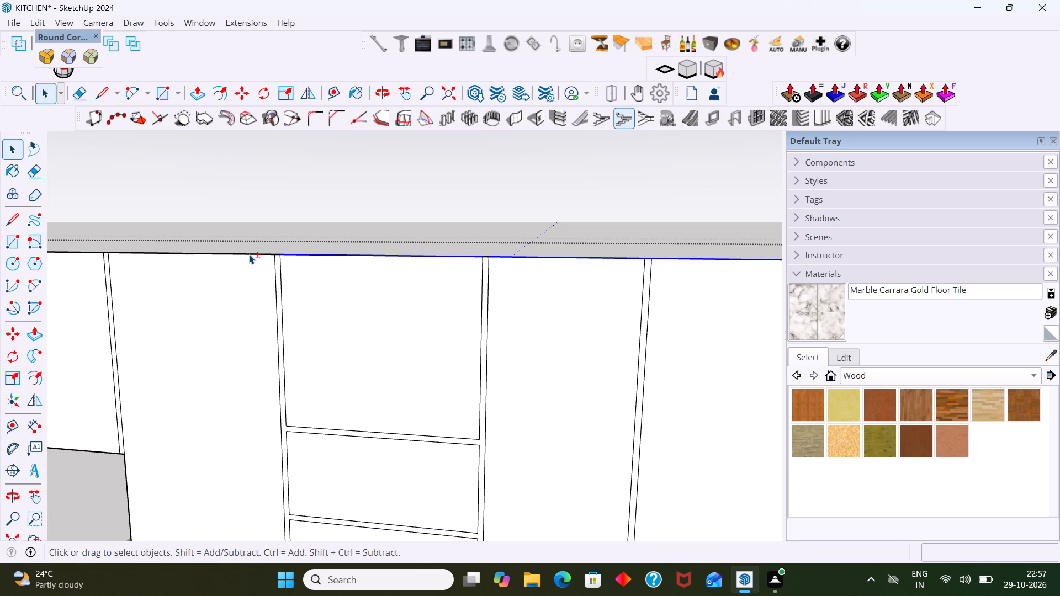
left_click(249, 254, "shift")
scroll(249, 254, "down", 3, "shift")
middle_click_drag(238, 281, 391, 274, "shift")
scroll(245, 241, "up", 1, "shift")
left_click(245, 244, "shift")
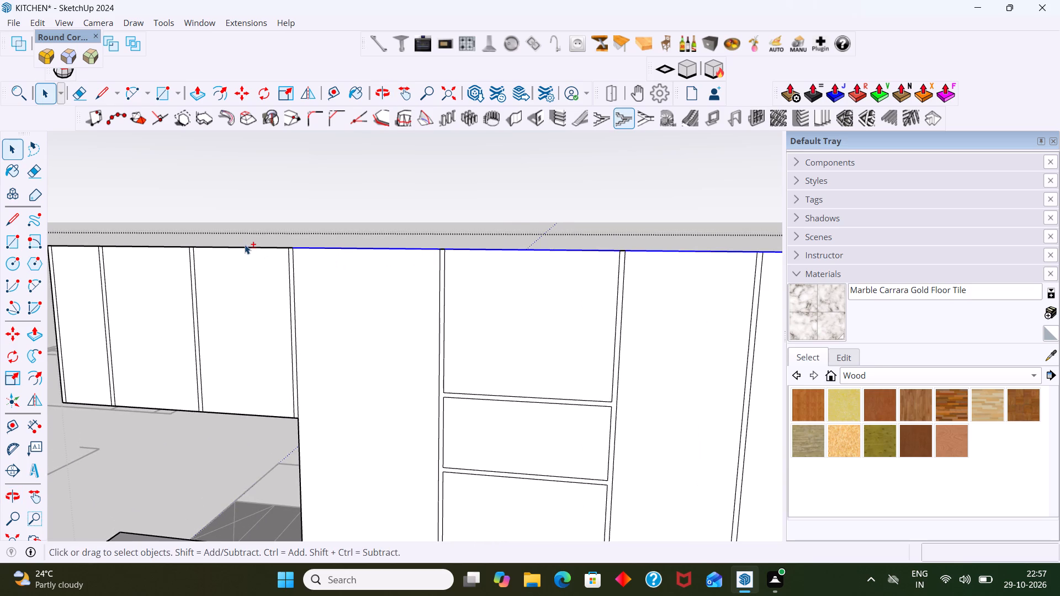
left_click(242, 251, "shift")
left_click(241, 244, "shift")
left_click(241, 258, "shift")
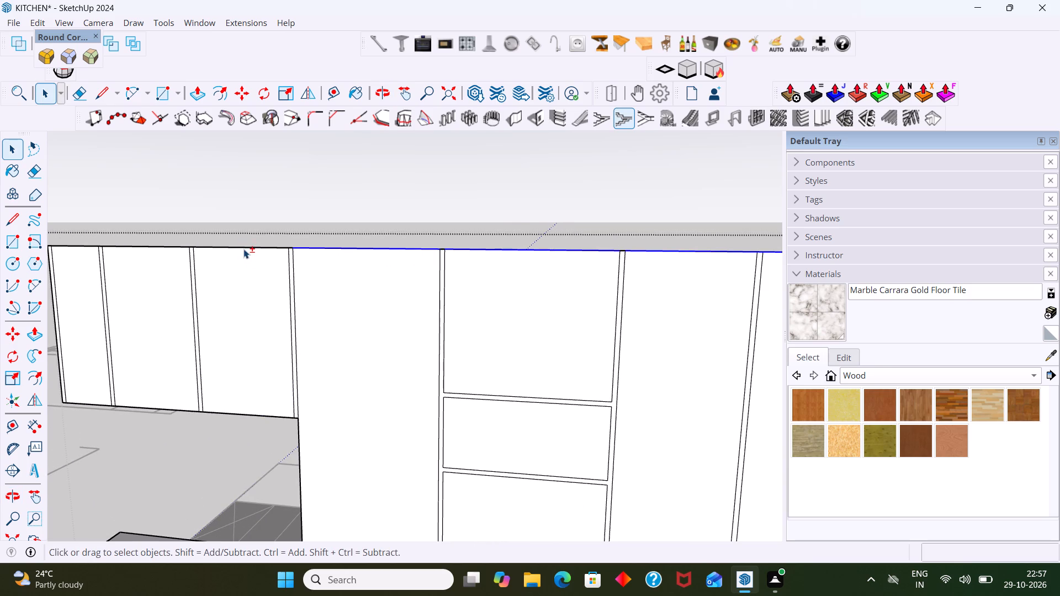
left_click(244, 247, "shift")
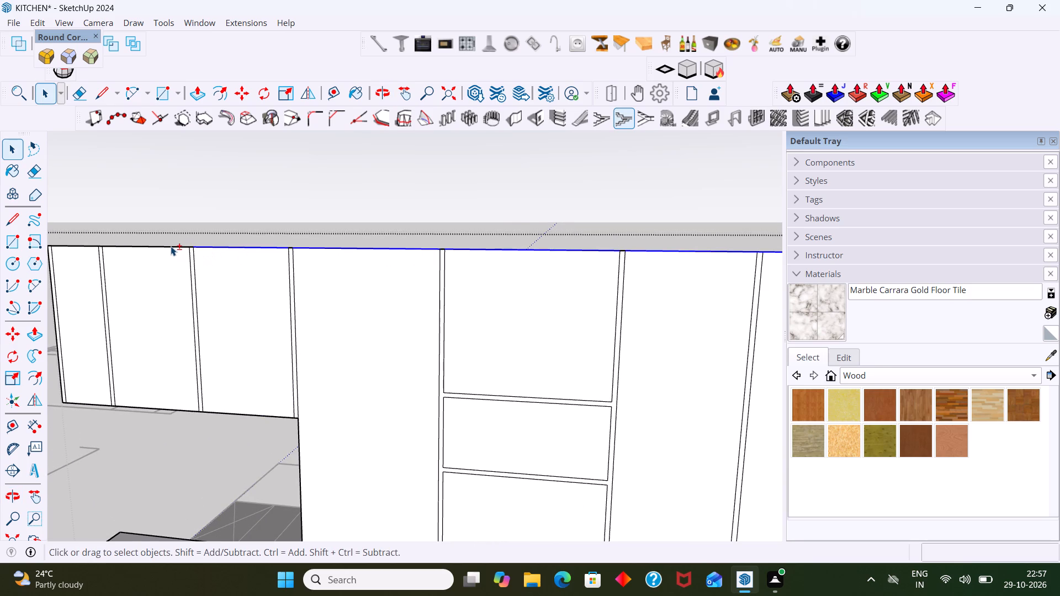
left_click(171, 246, "shift")
middle_click_drag(196, 246, 310, 244, "shift")
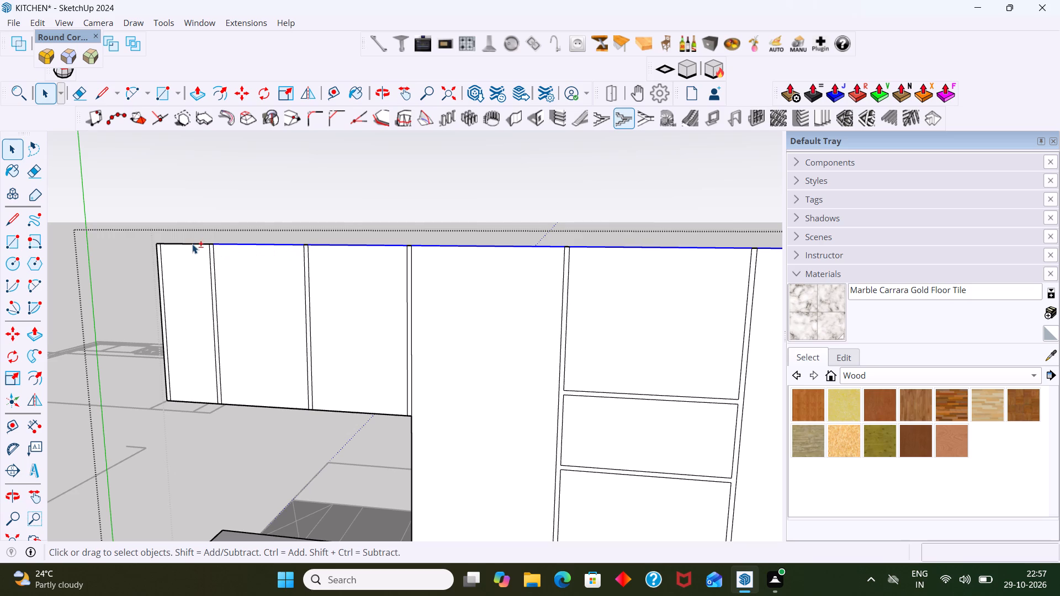
left_click(192, 244, "shift")
scroll(192, 244, "up", 10, "shift")
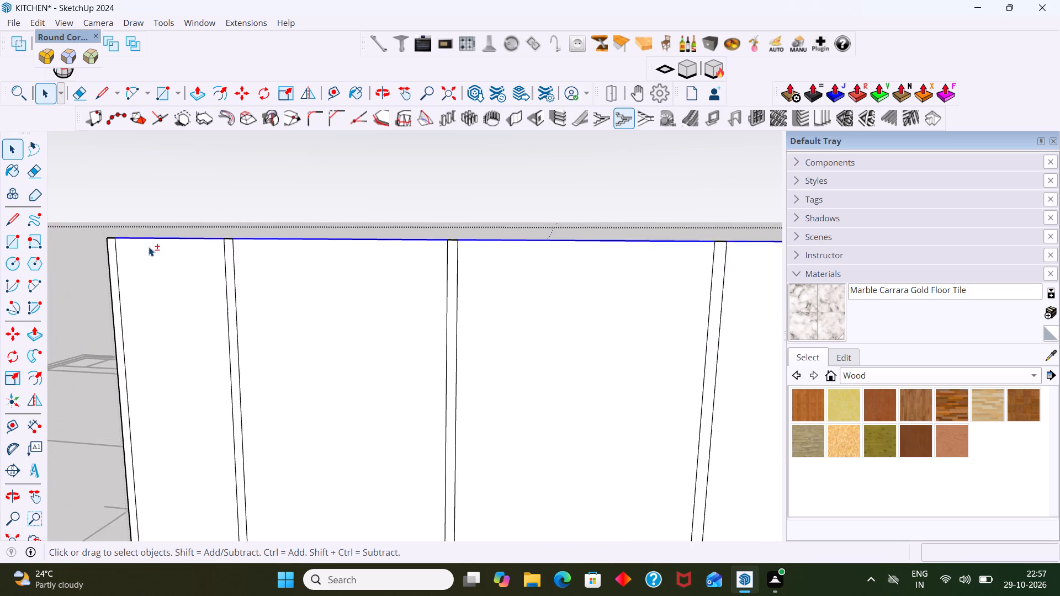
scroll(149, 247, "up", 5, "shift")
left_click(113, 232, "shift")
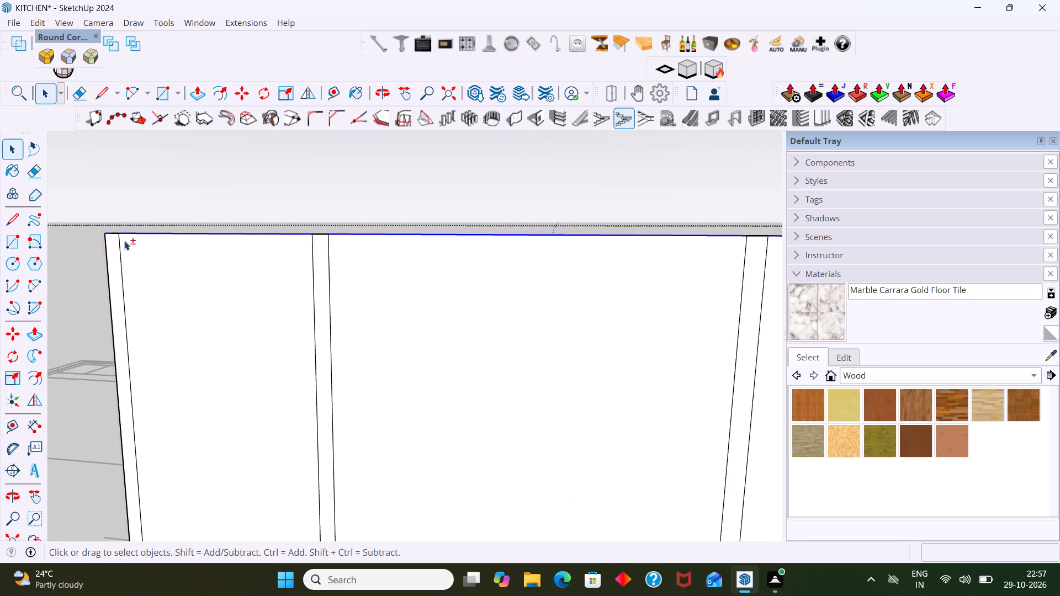
scroll(121, 238, "up", 6, "shift")
middle_click_drag(108, 250, 140, 288, "shift")
scroll(151, 281, "up", 3, "shift")
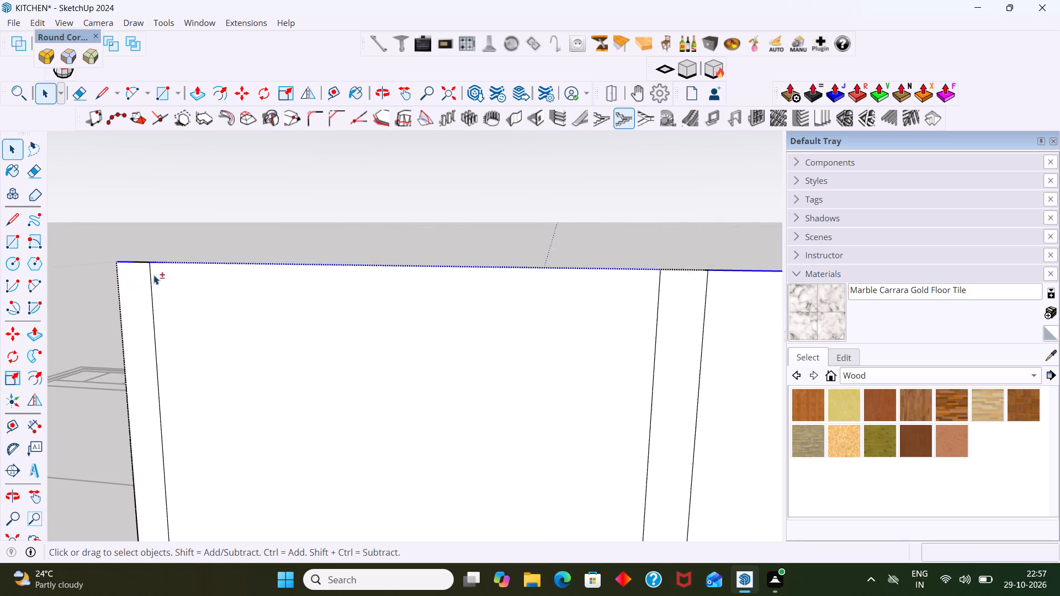
scroll(153, 275, "up", 2, "shift")
left_click(142, 260, "shift")
scroll(142, 265, "down", 8, "shift")
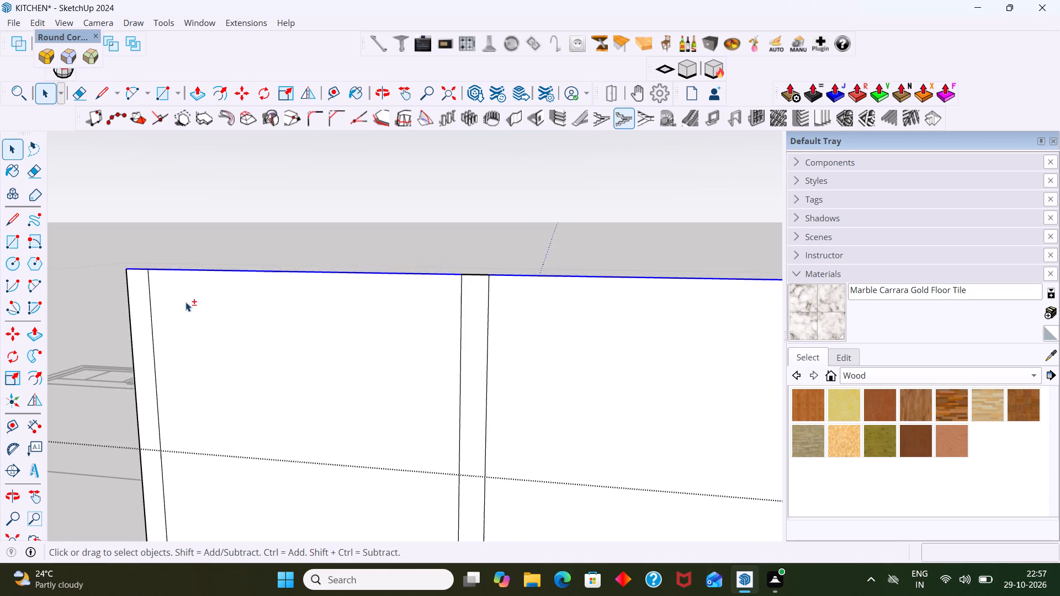
scroll(185, 302, "down", 2, "shift")
middle_click_drag(366, 306, 231, 317, "shift")
scroll(245, 315, "up", 5, "shift")
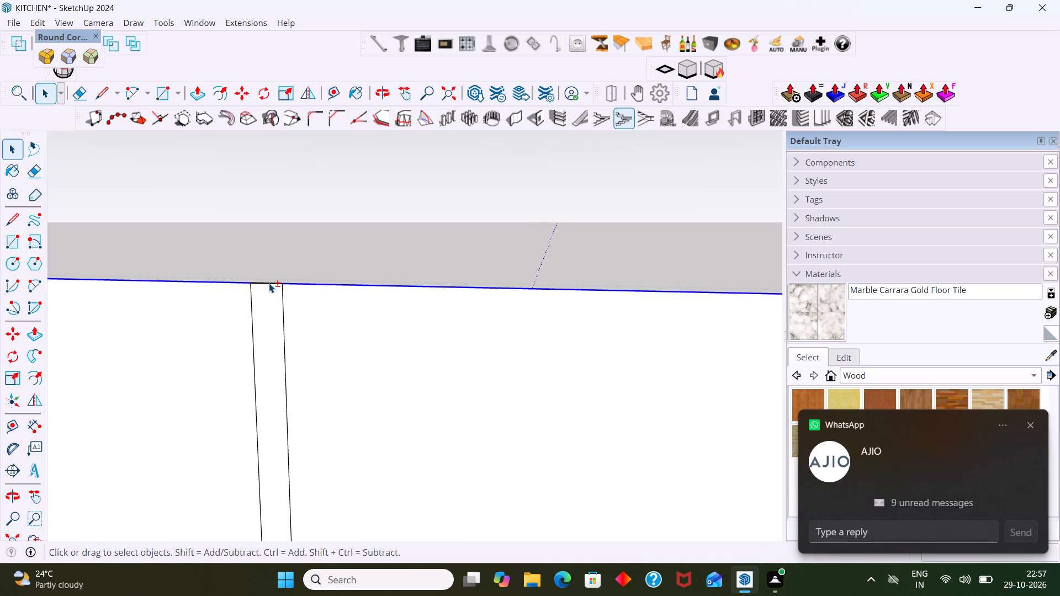
left_click(266, 282, "shift")
scroll(262, 286, "down", 9, "shift")
middle_click_drag(432, 336, 184, 333, "shift")
scroll(400, 334, "down", 1, "shift")
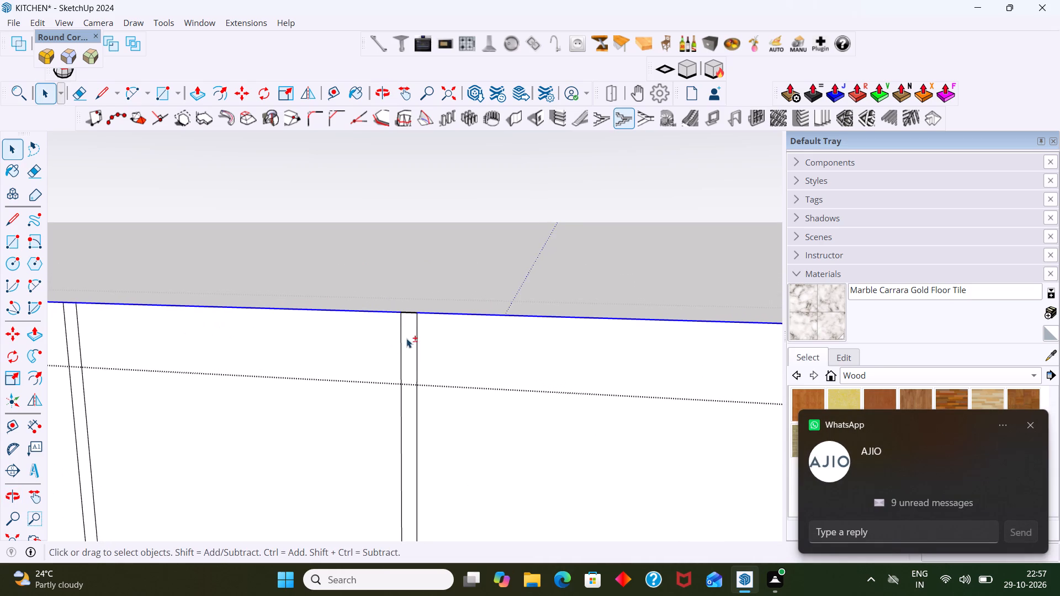
scroll(409, 323, "up", 6, "shift")
left_click(398, 306, "shift")
scroll(396, 310, "down", 6, "shift")
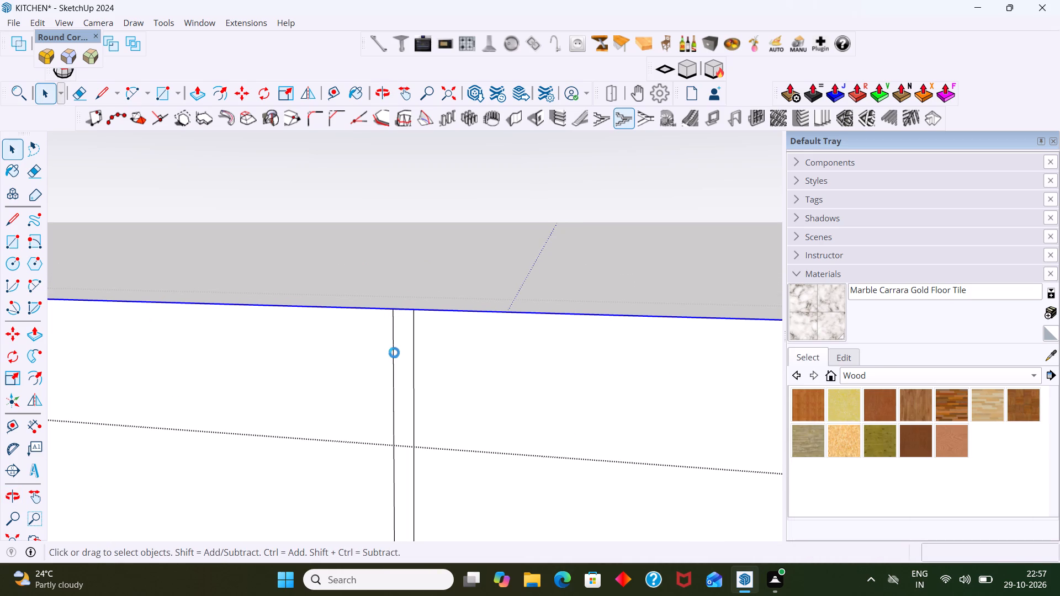
scroll(492, 392, "down", 8, "shift")
middle_click_drag(496, 412, 235, 375, "shift")
scroll(363, 335, "up", 3, "shift")
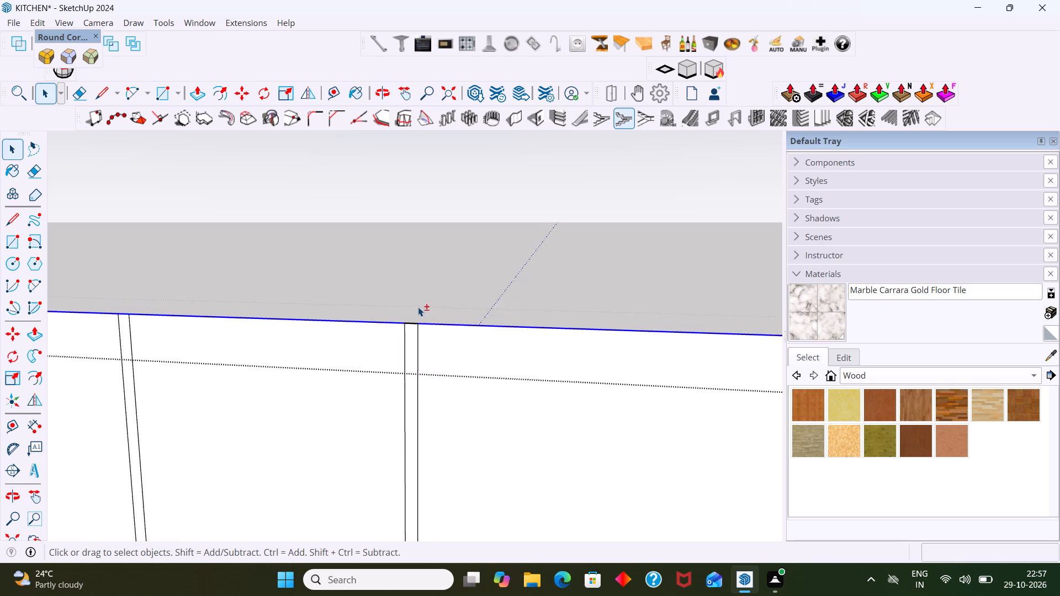
scroll(418, 307, "up", 9, "shift")
left_click(395, 334, "shift")
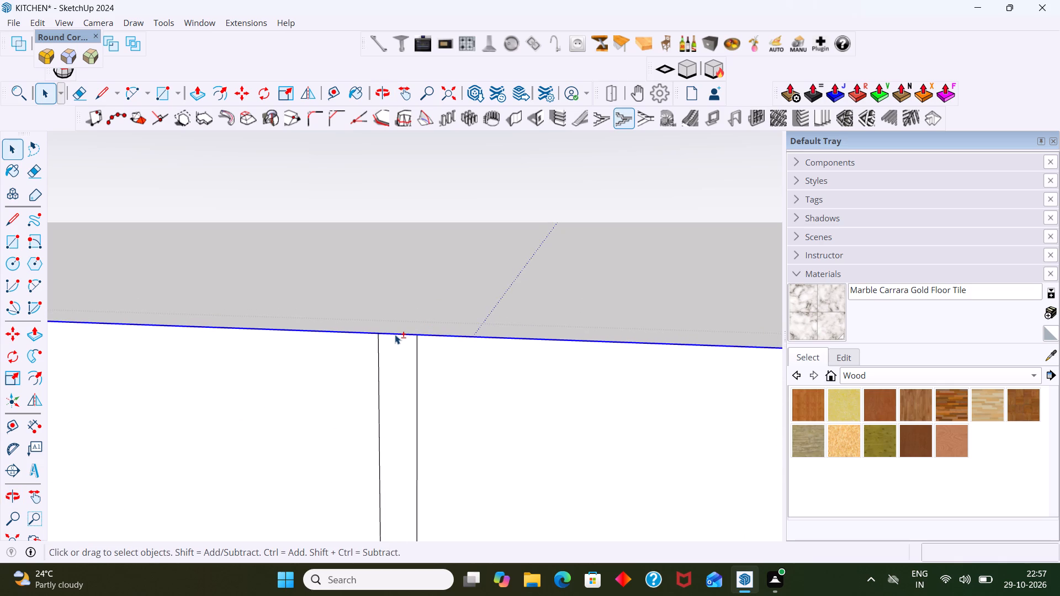
scroll(393, 334, "down", 8, "shift")
middle_click_drag(385, 358, 187, 335, "shift")
scroll(321, 348, "down", 5, "shift")
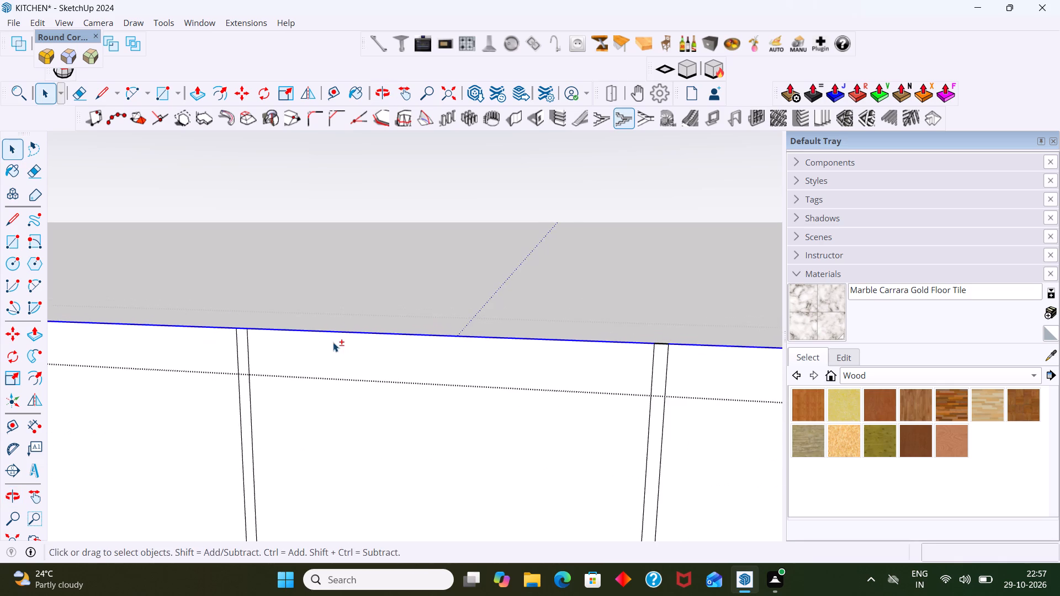
middle_click_drag(340, 341, 164, 323, "shift")
scroll(495, 323, "up", 6, "shift")
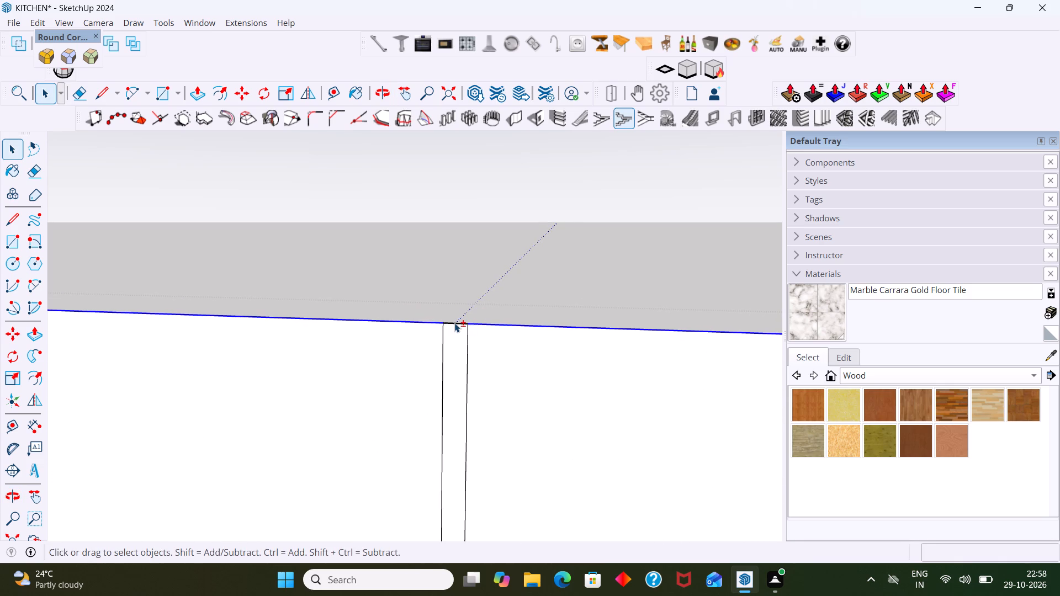
left_click(454, 323, "shift")
scroll(450, 326, "down", 18, "shift")
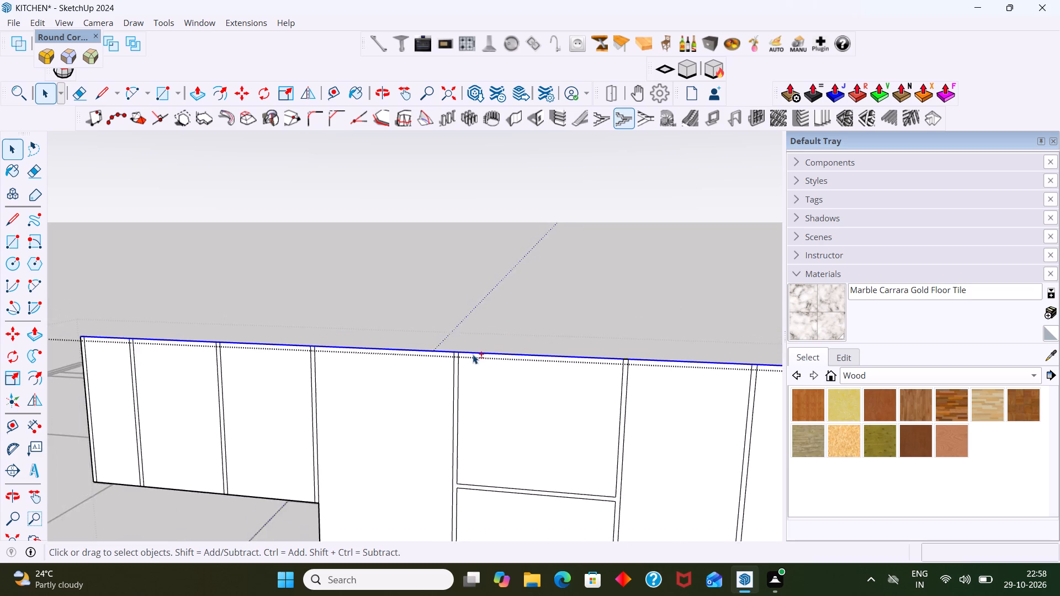
middle_click_drag(471, 354, 137, 337, "shift")
scroll(358, 355, "up", 7, "shift")
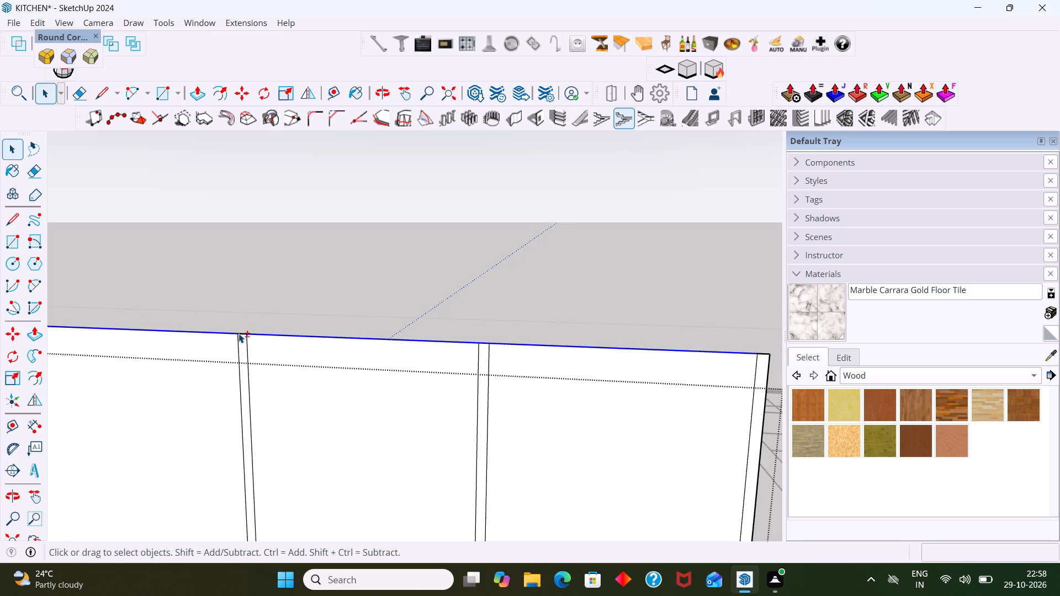
scroll(239, 333, "up", 9, "shift")
left_click(243, 333, "shift")
scroll(243, 336, "down", 7, "shift")
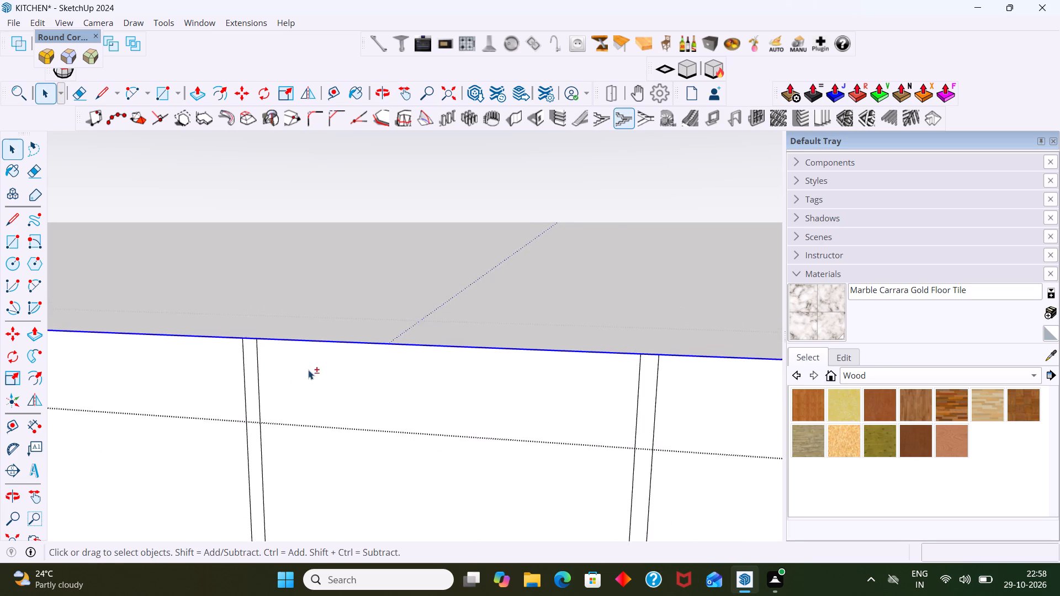
scroll(308, 370, "down", 6, "shift")
middle_click_drag(419, 351, 242, 345, "shift")
scroll(255, 350, "up", 11, "shift")
scroll(267, 333, "down", 14, "shift")
scroll(396, 337, "up", 8, "shift")
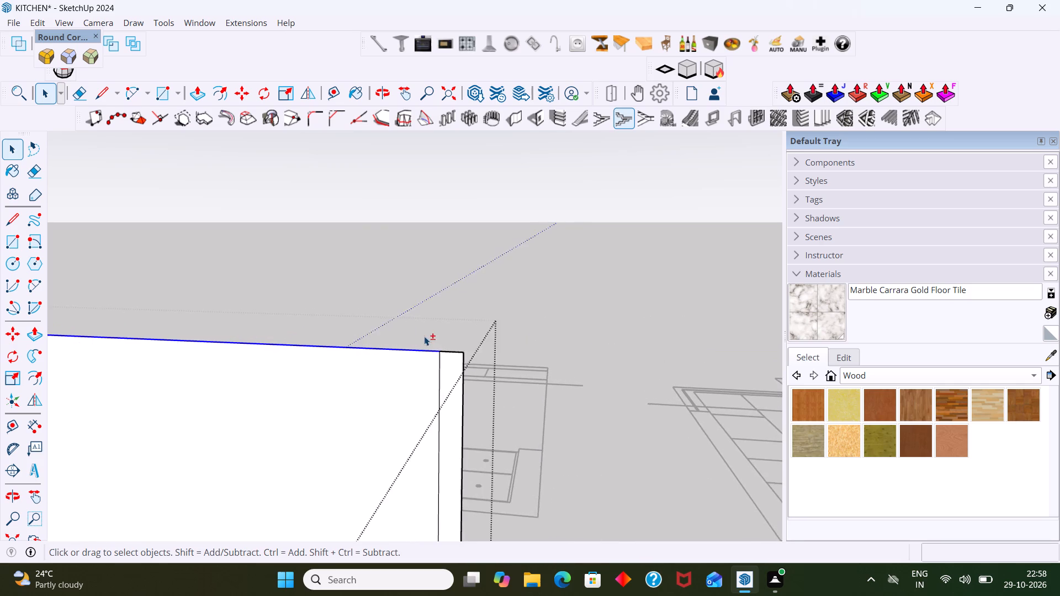
scroll(424, 336, "up", 8, "shift")
scroll(497, 367, "down", 7, "shift")
scroll(508, 368, "up", 2, "shift")
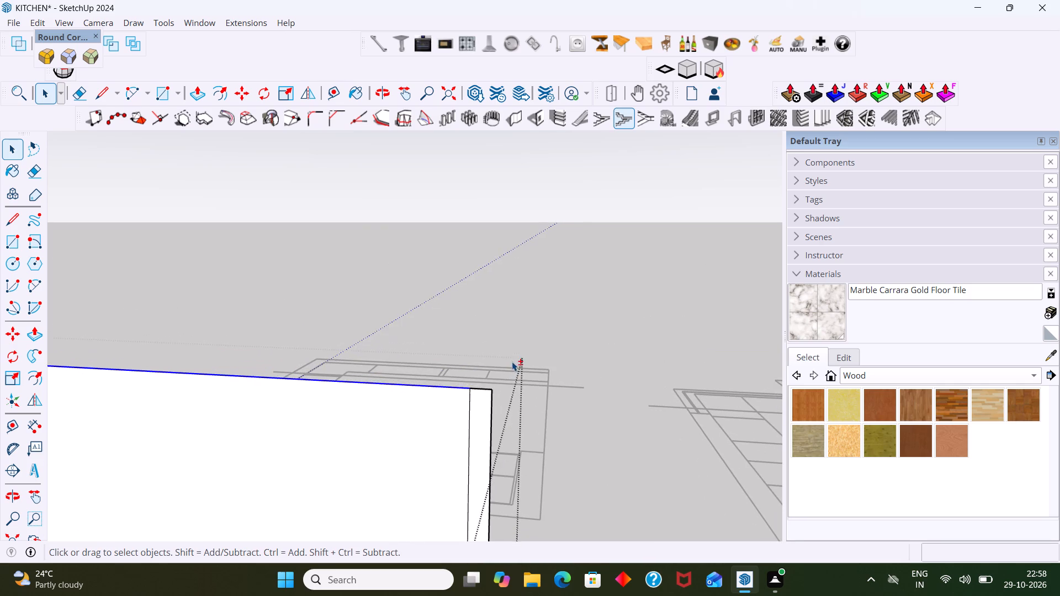
scroll(502, 365, "up", 2, "shift")
left_click(471, 396, "shift")
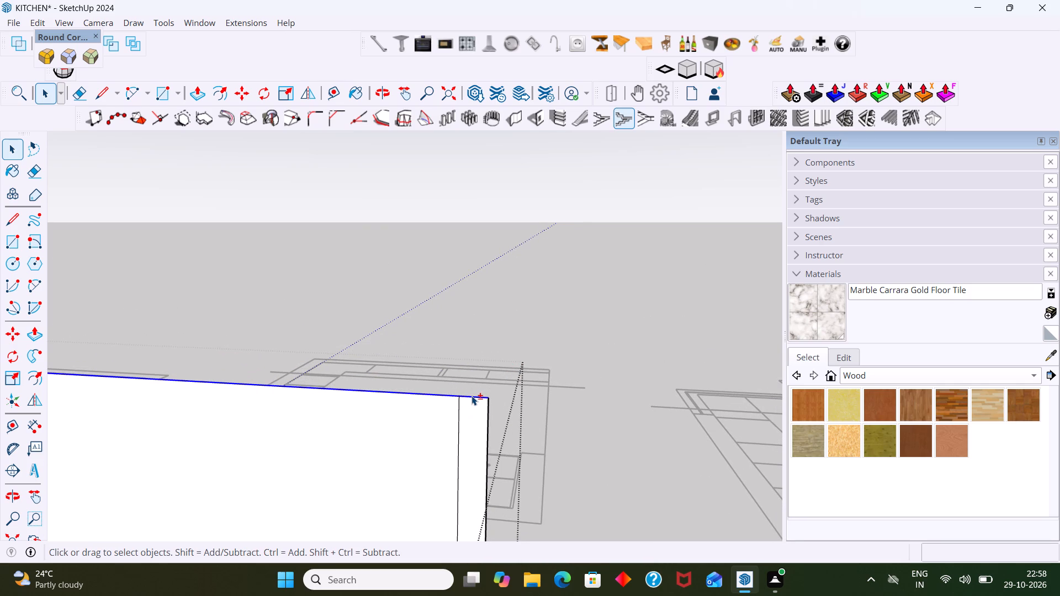
scroll(471, 396, "up", 1, "shift")
key("m")
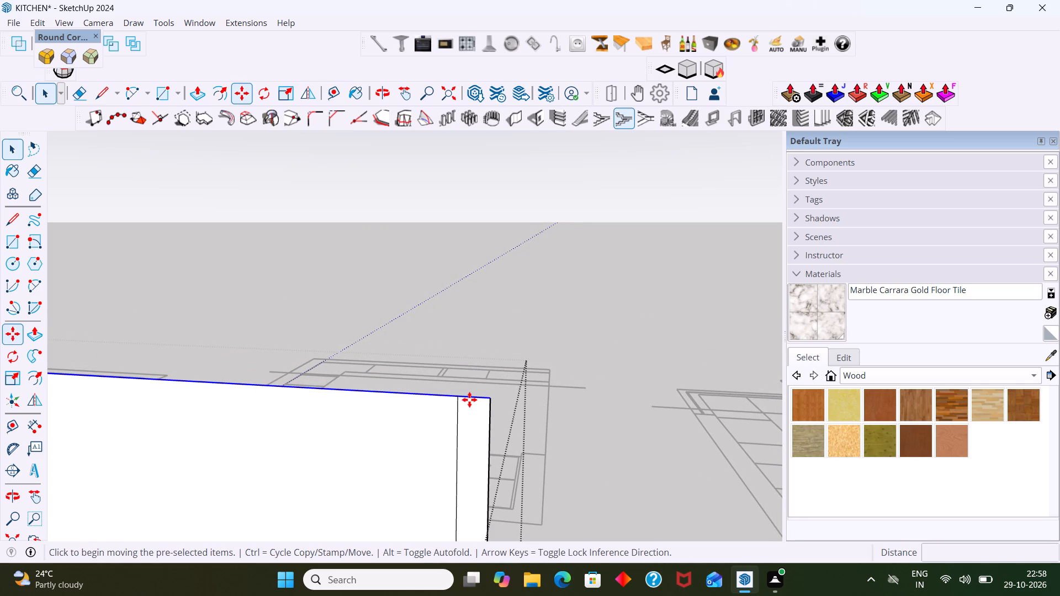
left_click(449, 397)
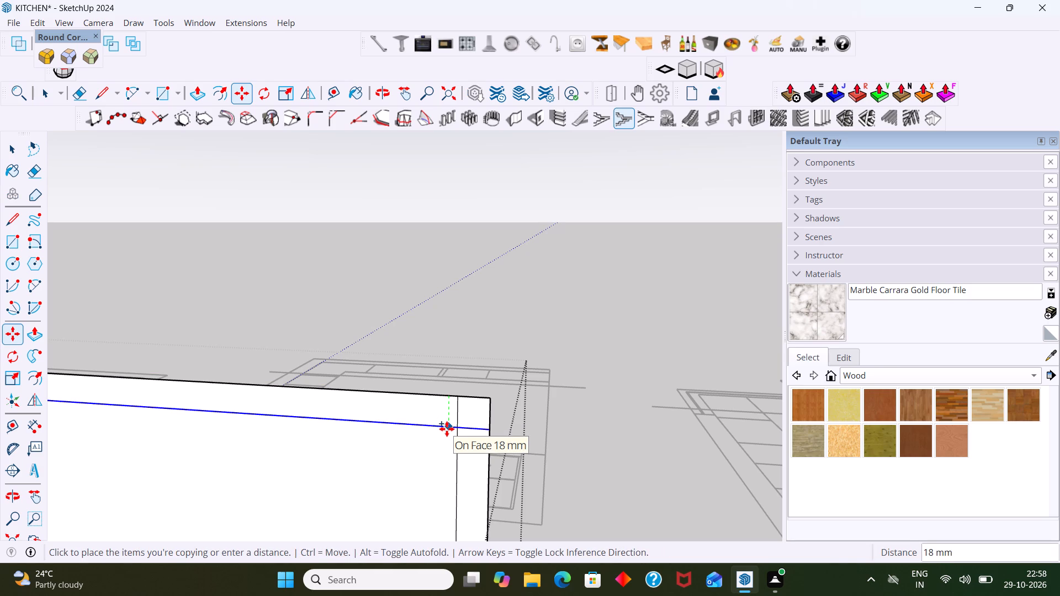
type("18")
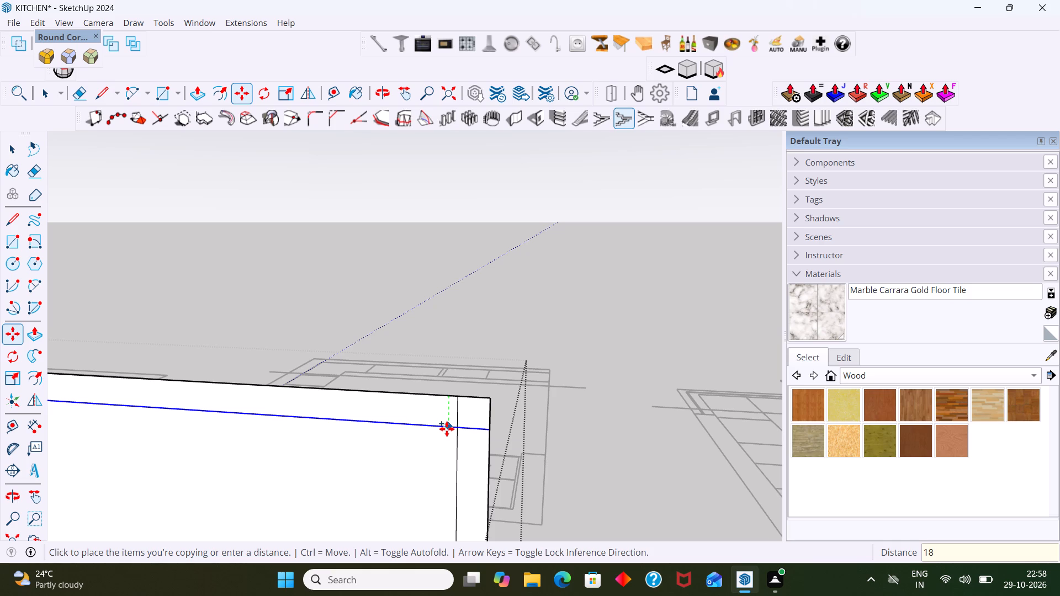
key("Return")
key("Return")
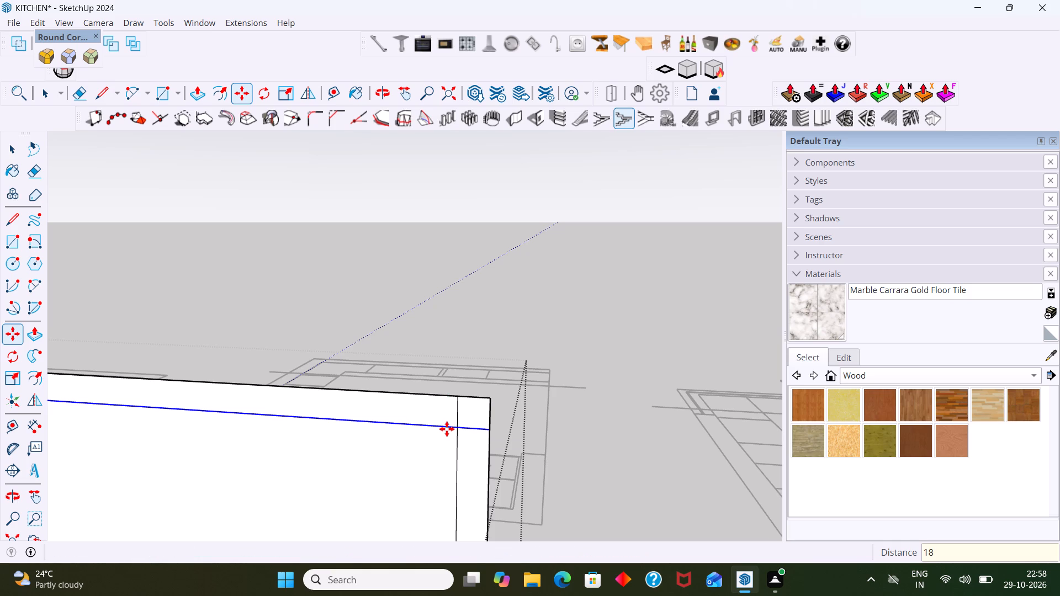
Copy the full-length line below the wall and tall cabinets' top edge another 18 mm down.
scroll(500, 430, "down", 7)
middle_click_drag(490, 446, 532, 287, "shift")
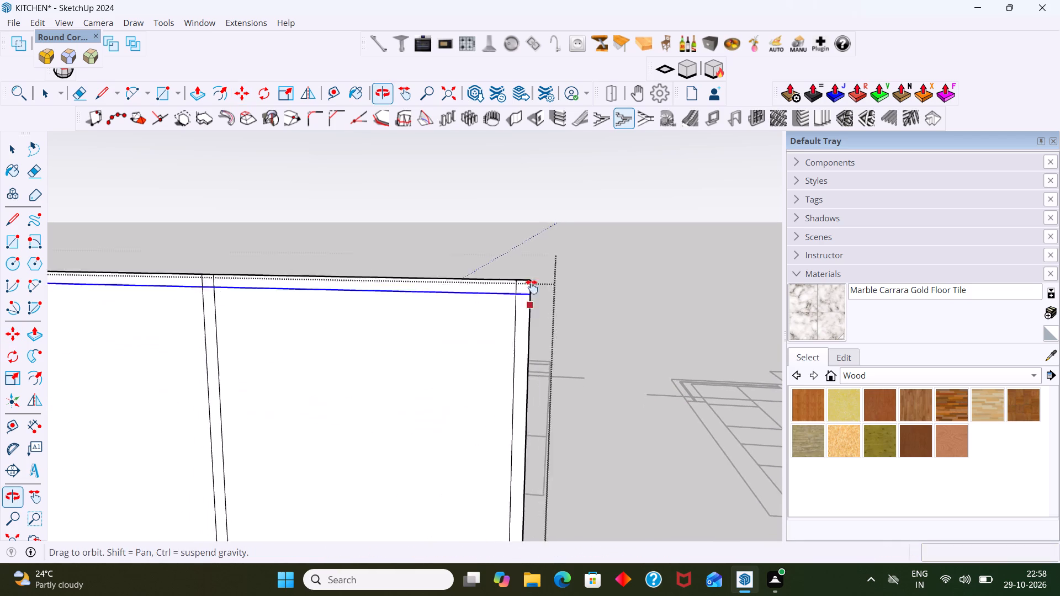
middle_click_drag(532, 287, 533, 280, "shift")
scroll(431, 328, "down", 16)
middle_click_drag(397, 363, 602, 274)
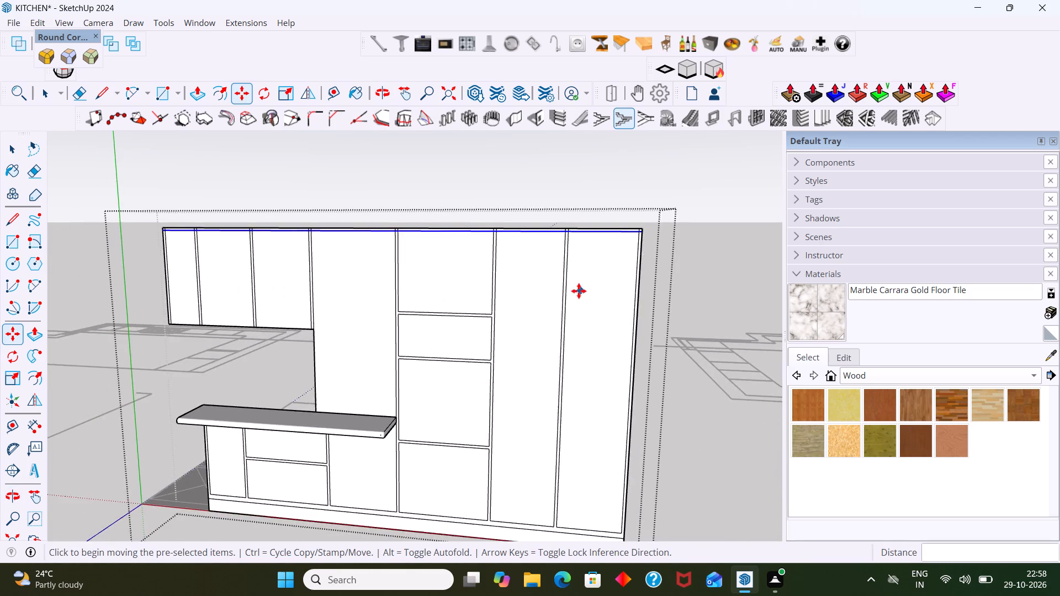
scroll(576, 292, "down", 3)
middle_click_drag(548, 320, 476, 377)
scroll(266, 358, "up", 2)
scroll(205, 313, "up", 3)
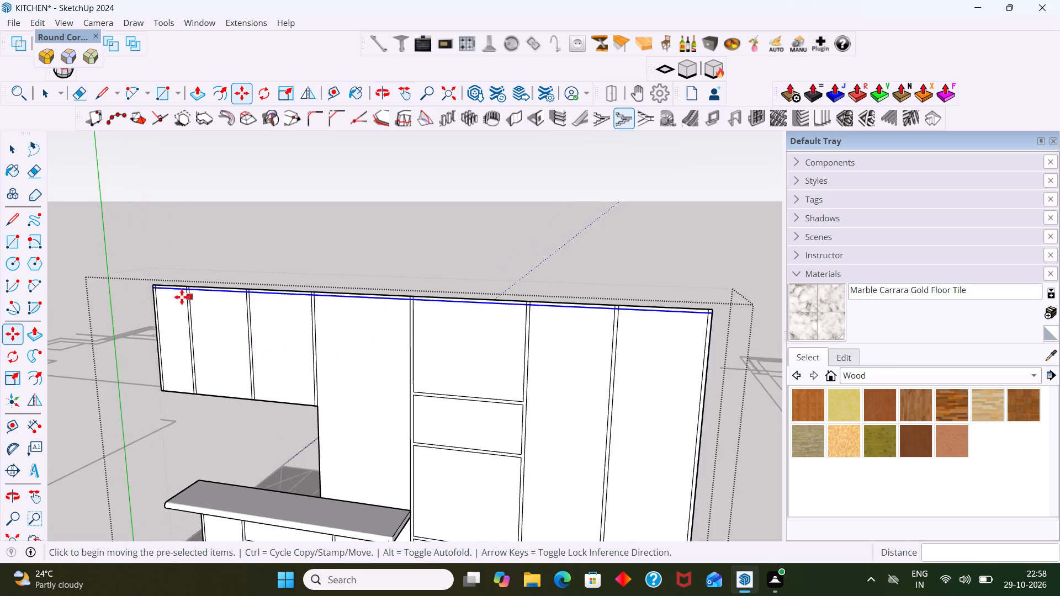
scroll(182, 297, "up", 14)
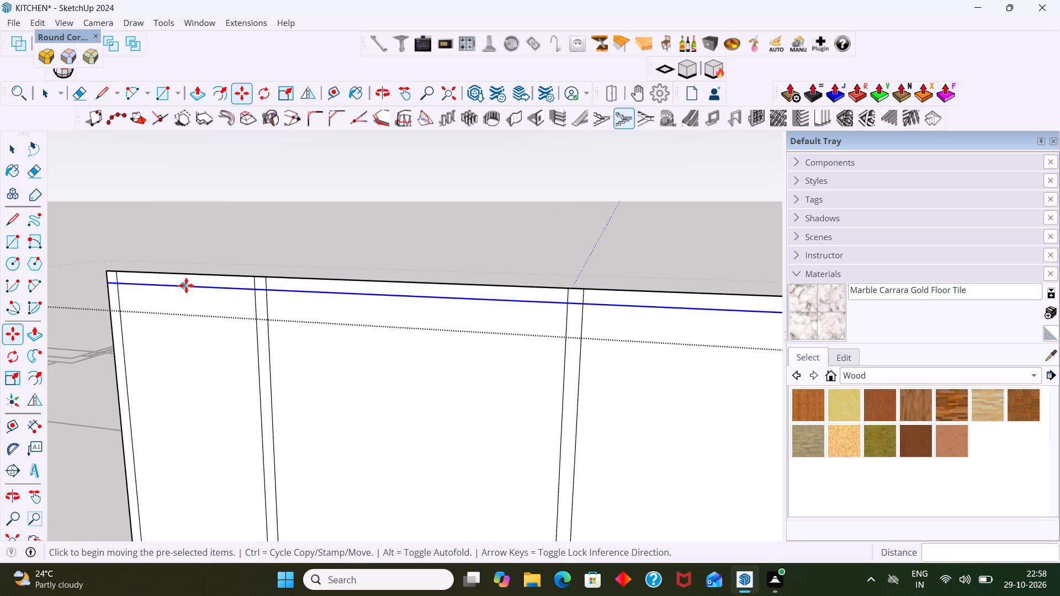
left_click(187, 285)
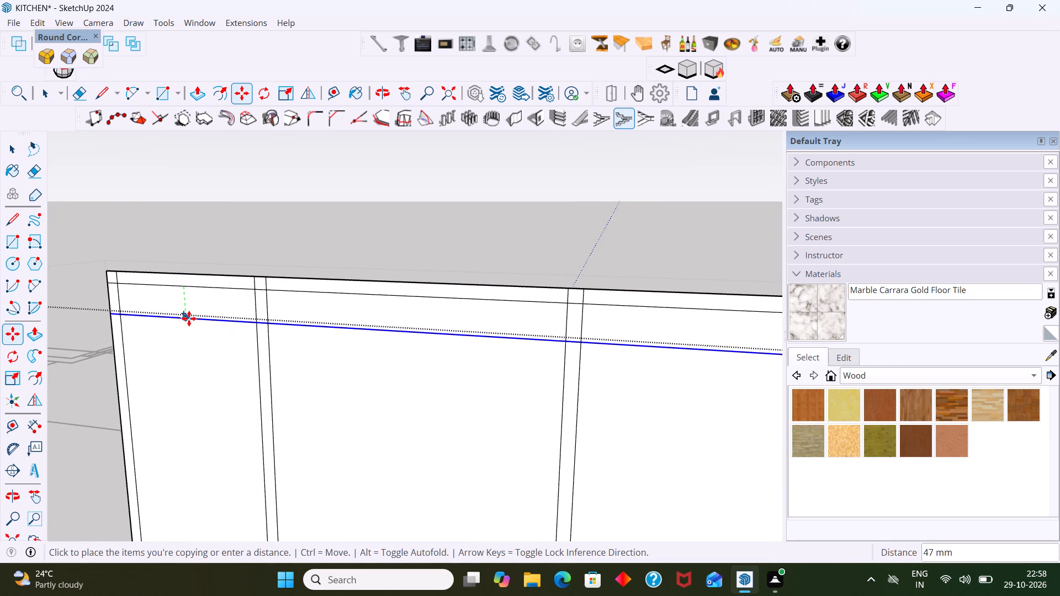
type("18")
key("Return")
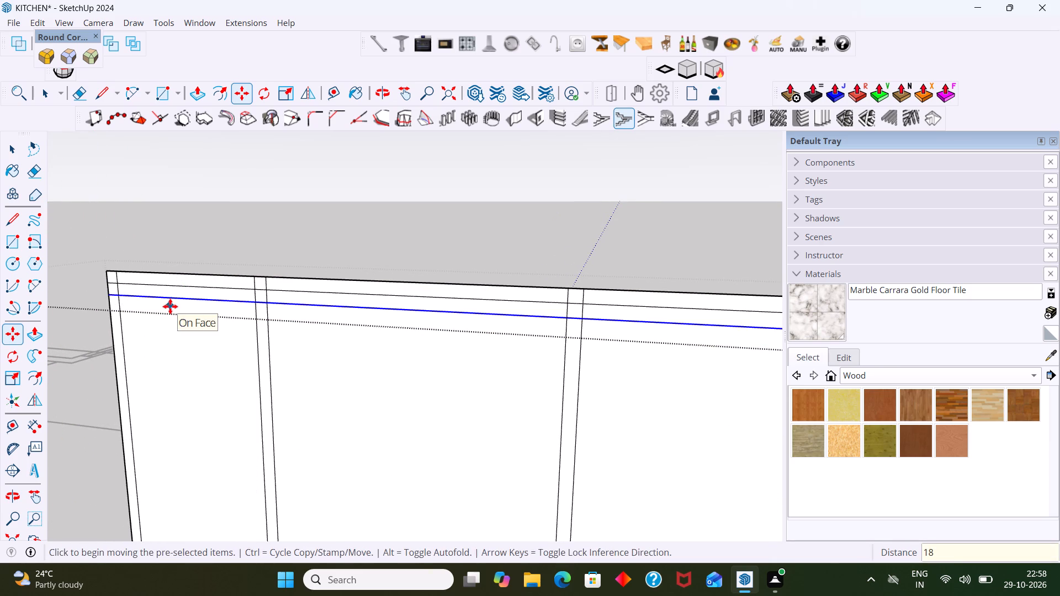
key("space")
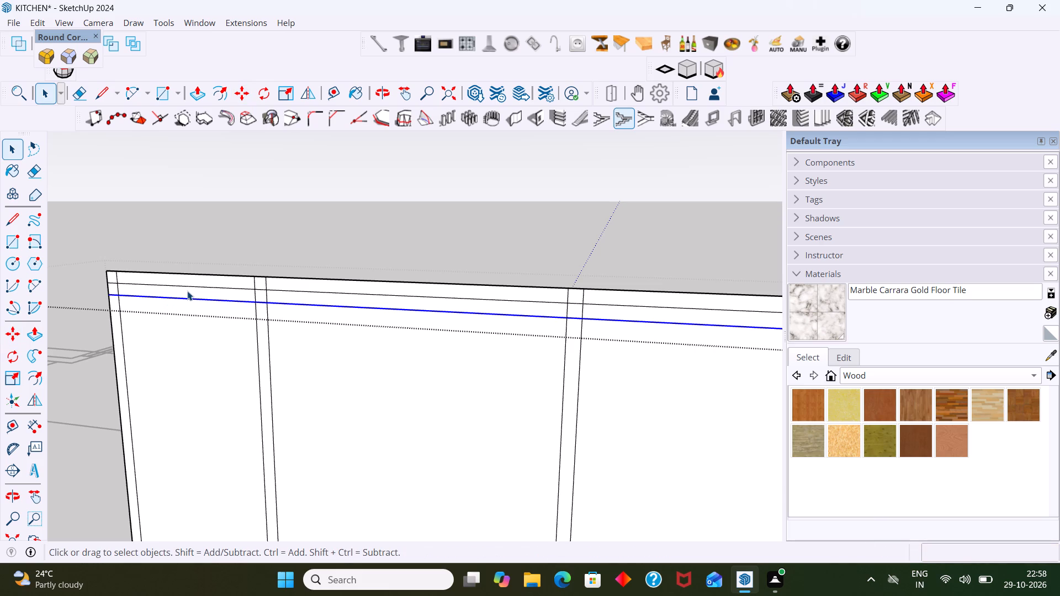
Erase the upper 18 mm line above the first wall cabinet door, undoing the extra erasure at the outer corner.
key("e")
scroll(199, 285, "up", 4)
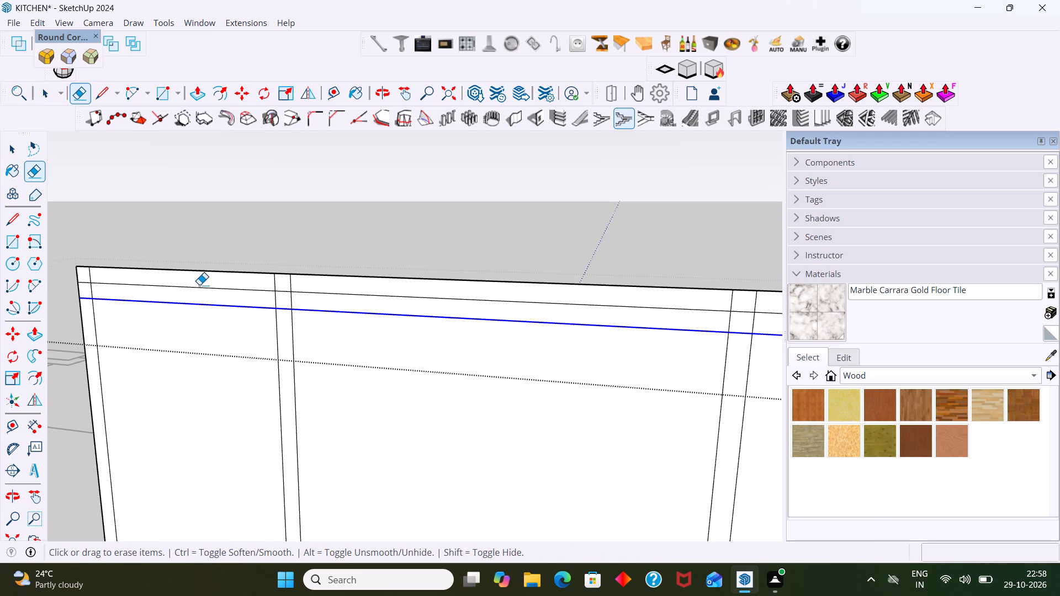
scroll(199, 285, "up", 1)
scroll(355, 291, "up", 2)
scroll(347, 295, "down", 4)
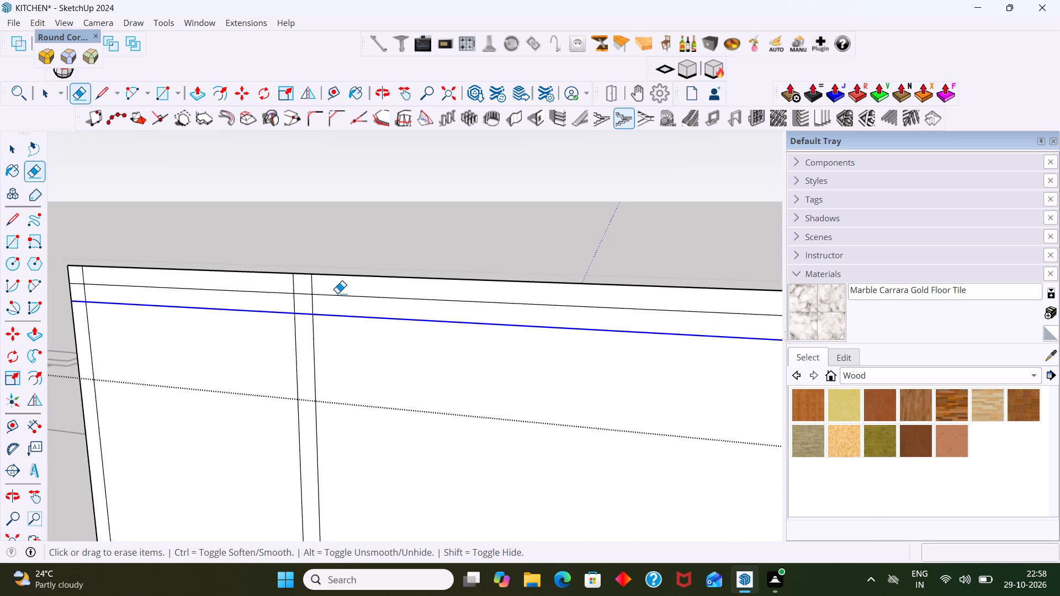
scroll(337, 293, "down", 4)
scroll(164, 296, "up", 4)
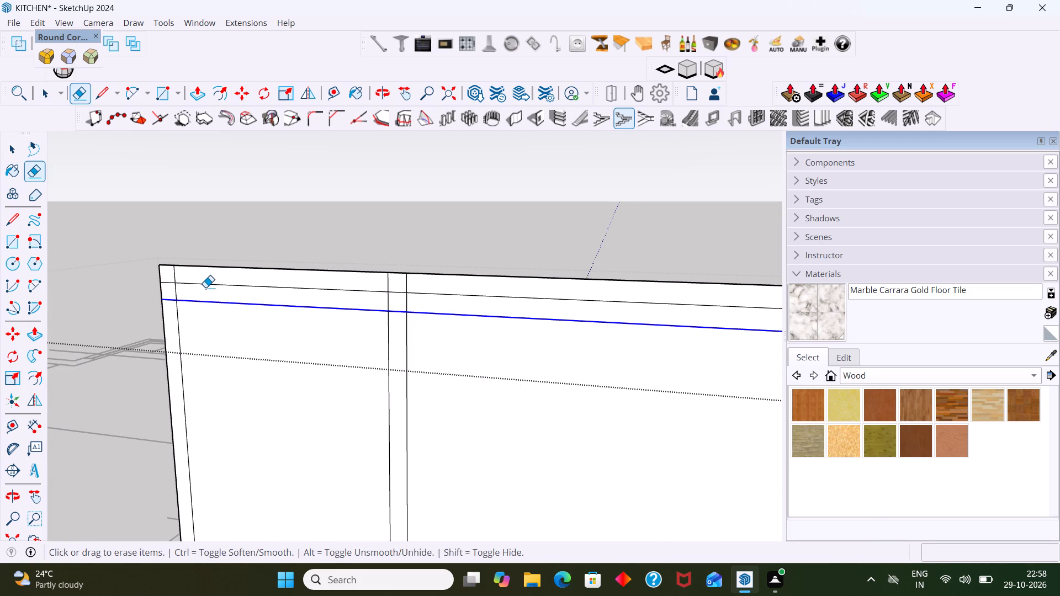
left_click_drag(205, 288, 190, 278)
left_click_drag(206, 291, 163, 283)
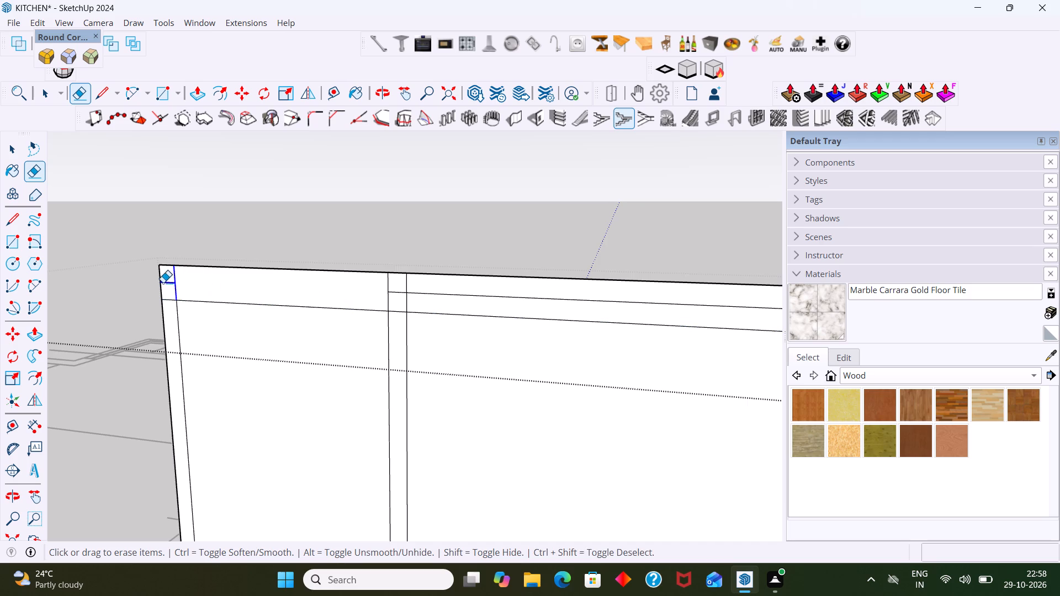
left_click_drag(163, 283, 163, 282)
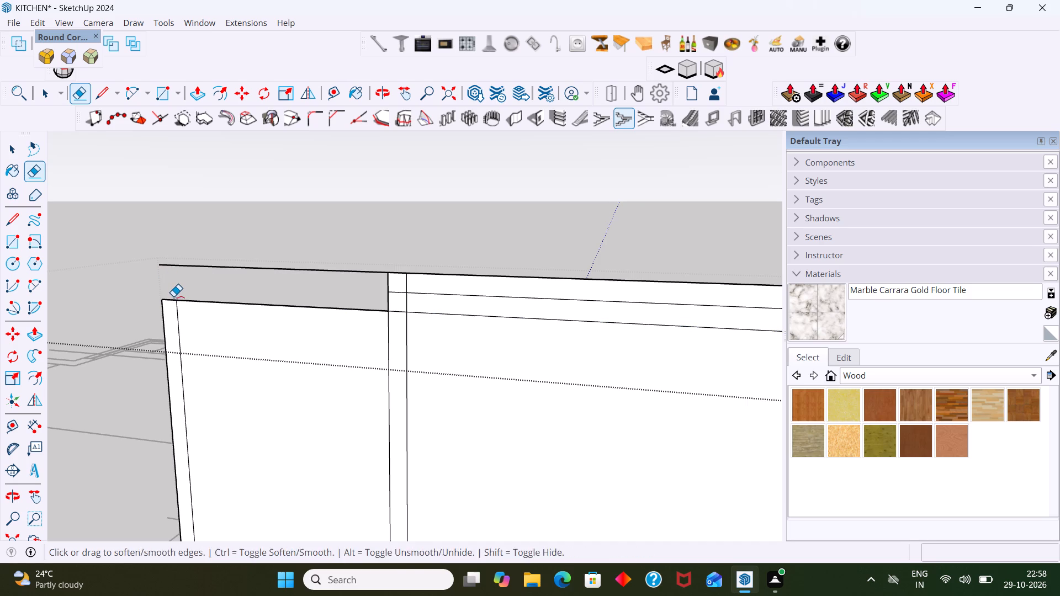
key("ctrl+z")
Erase the leftover short lines at the wall cabinets' outer top corner, joining the side strip to the top strip.
scroll(181, 289, "up", 6)
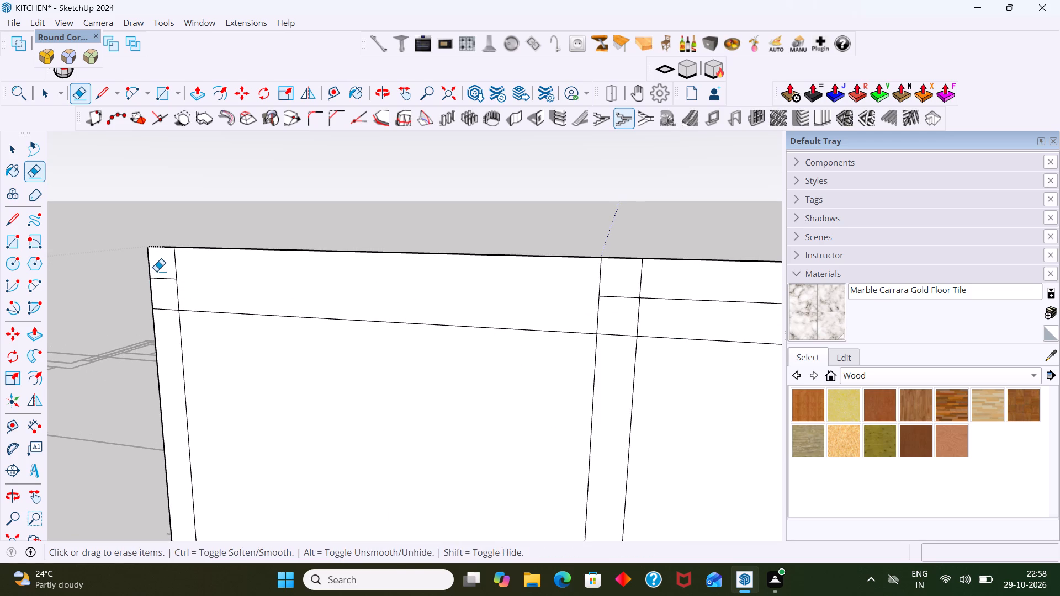
left_click_drag(161, 271, 169, 292)
left_click_drag(185, 285, 159, 273)
scroll(192, 305, "down", 2)
scroll(180, 316, "up", 1)
left_click_drag(181, 297, 174, 317)
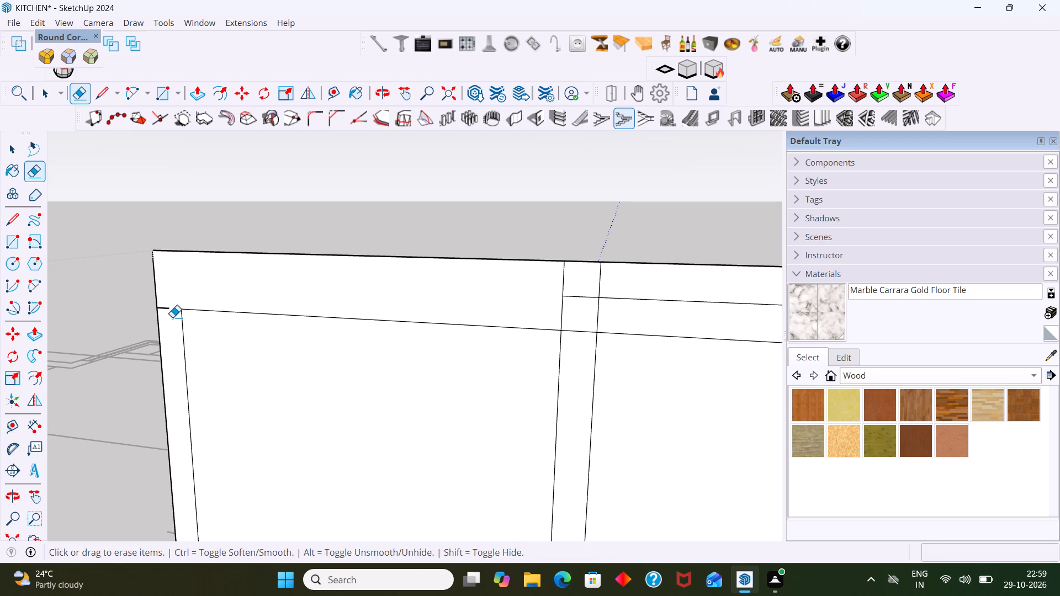
left_click_drag(172, 317, 166, 295)
Erase the upper 18 mm line and short crossing segments above the first wall cabinet divider, opening it into the top strip.
scroll(181, 308, "down", 5)
scroll(422, 322, "up", 3)
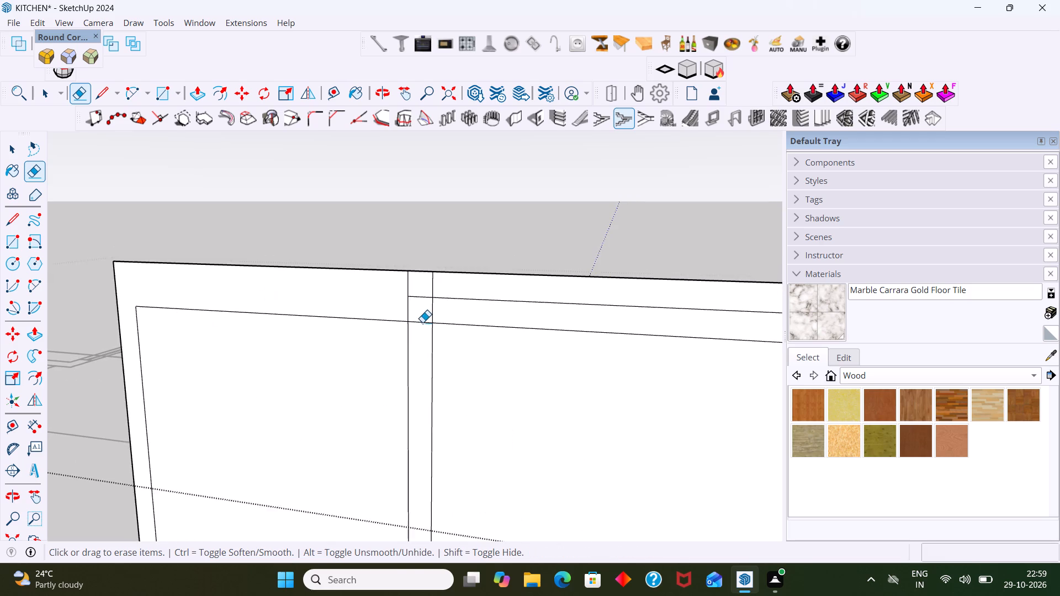
scroll(422, 322, "up", 2)
left_click_drag(451, 315, 391, 272)
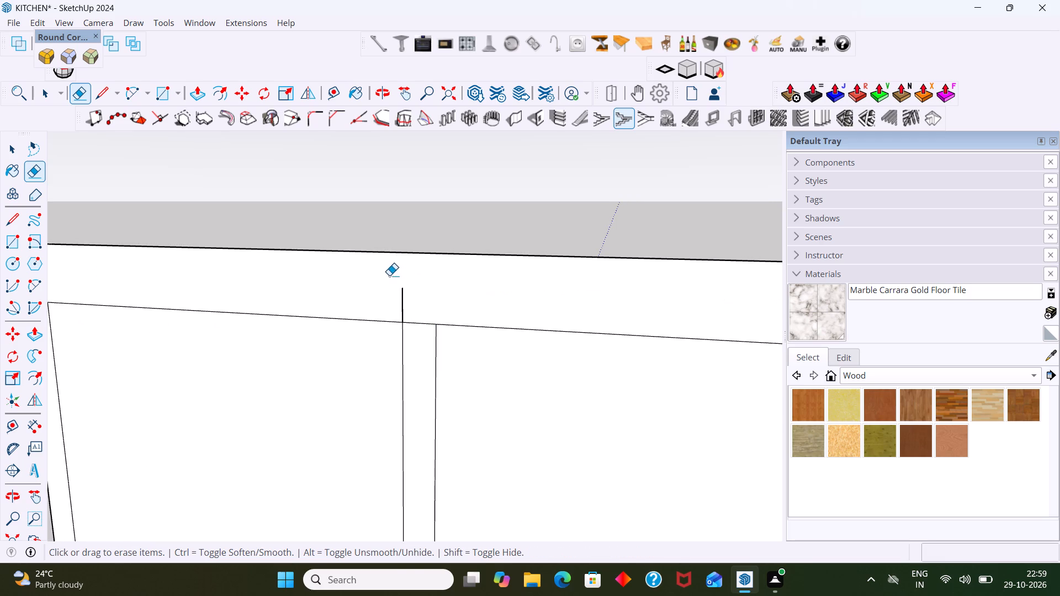
left_click_drag(432, 298, 391, 308)
left_click_drag(423, 315, 420, 344)
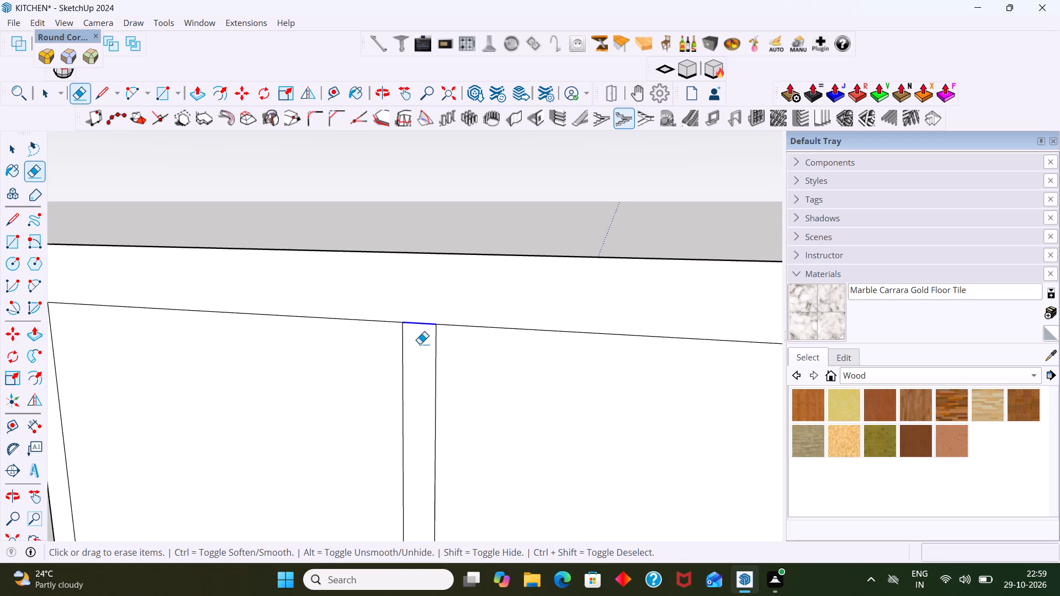
Erase the upper 18 mm line and short crossing segments above the second wall cabinet divider, opening it into the top strip.
scroll(418, 339, "down", 13)
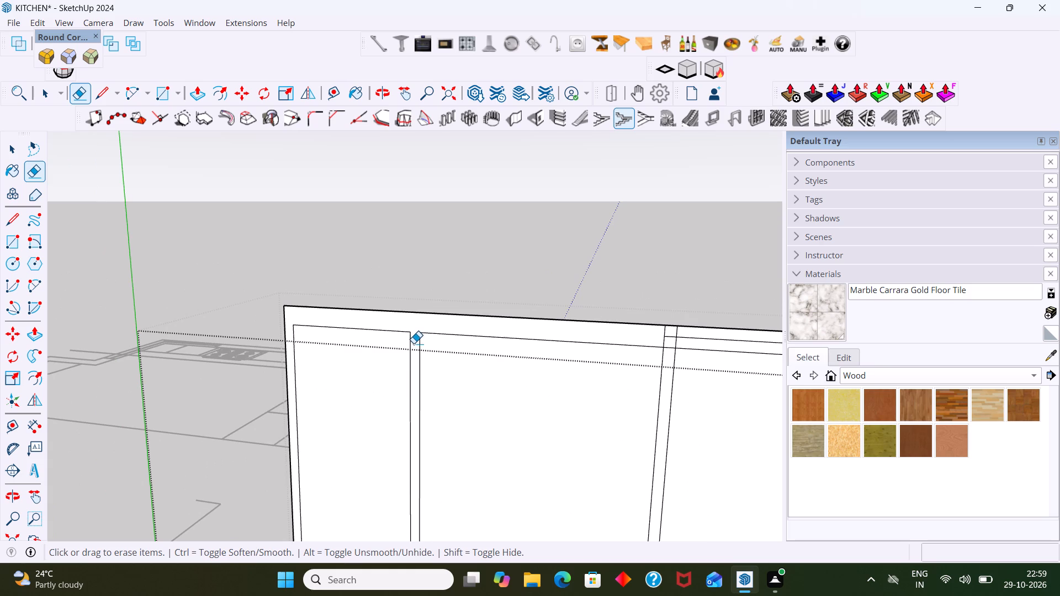
scroll(419, 334, "down", 2)
middle_click_drag(424, 329, 208, 293, "shift")
scroll(290, 297, "down", 2)
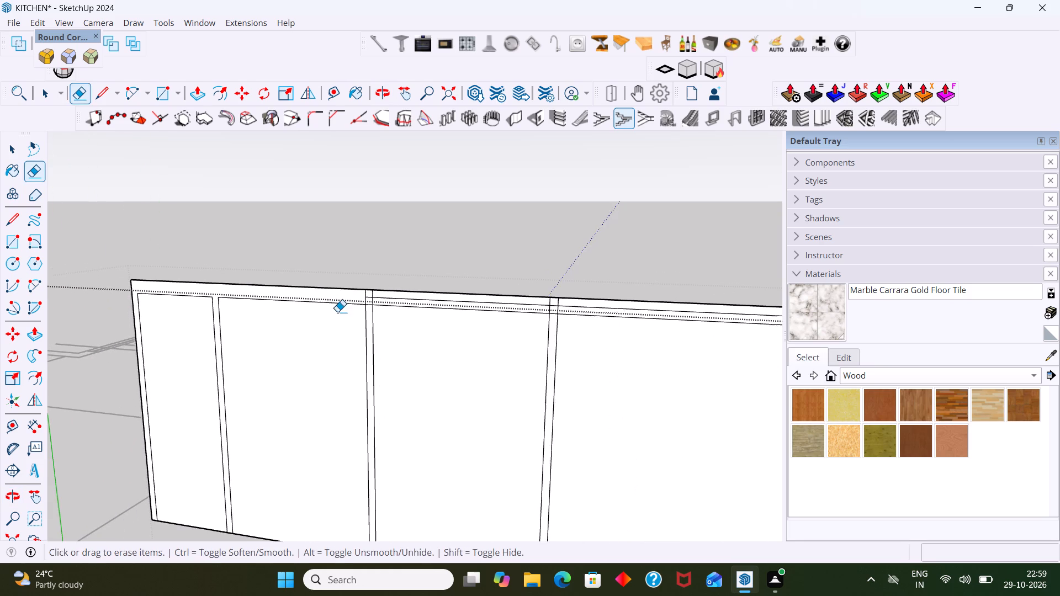
middle_click_drag(363, 307, 234, 304, "shift")
scroll(278, 300, "up", 14)
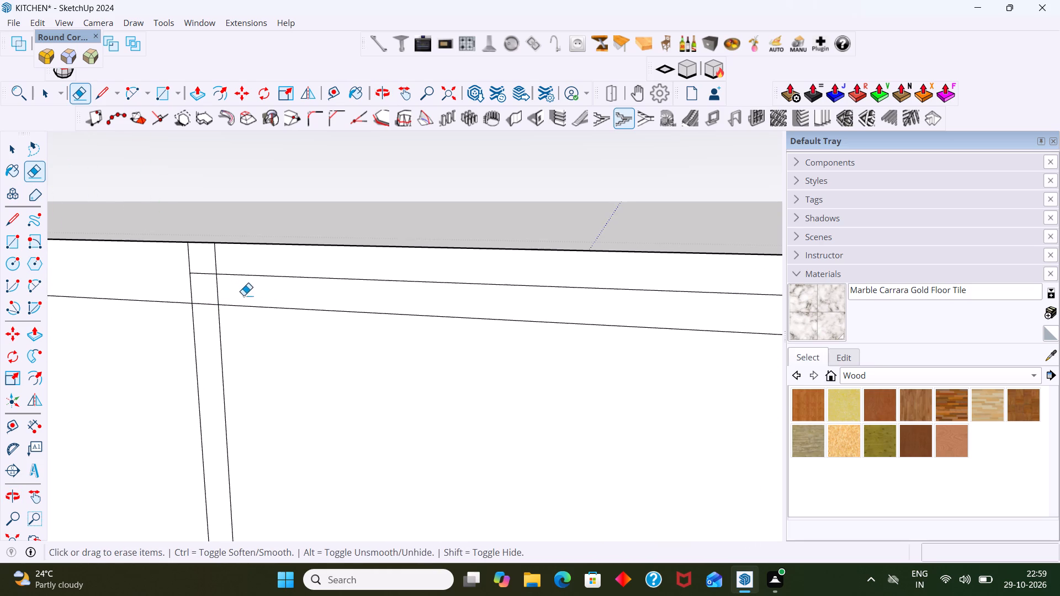
left_click_drag(173, 259, 253, 286)
left_click_drag(218, 290, 163, 287)
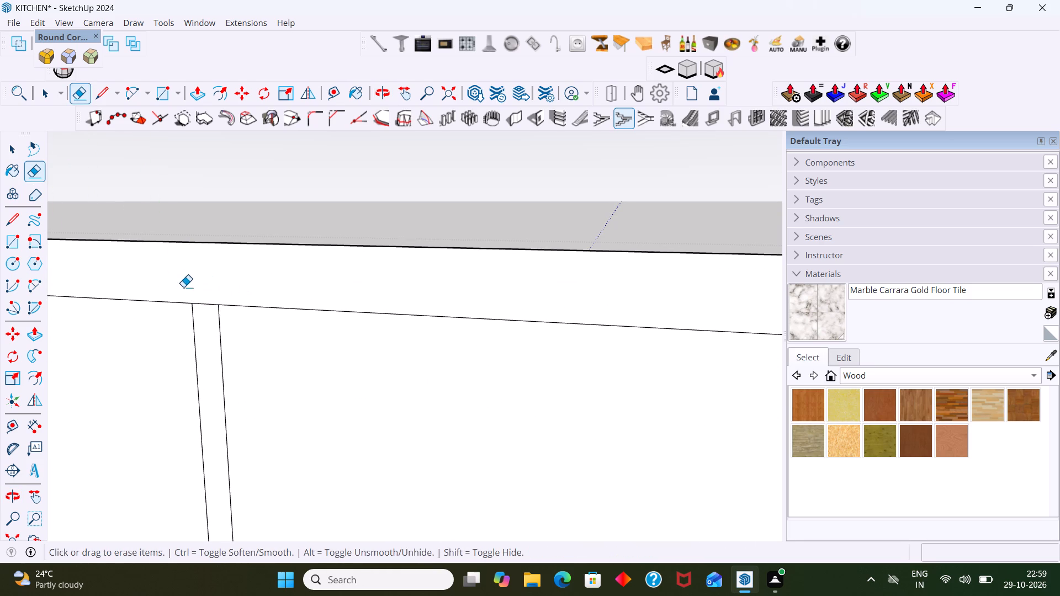
left_click_drag(201, 293, 209, 321)
Erase the upper line and crossing segments above the divider between the wall cabinets and the first tall cabinet.
scroll(209, 317, "down", 9)
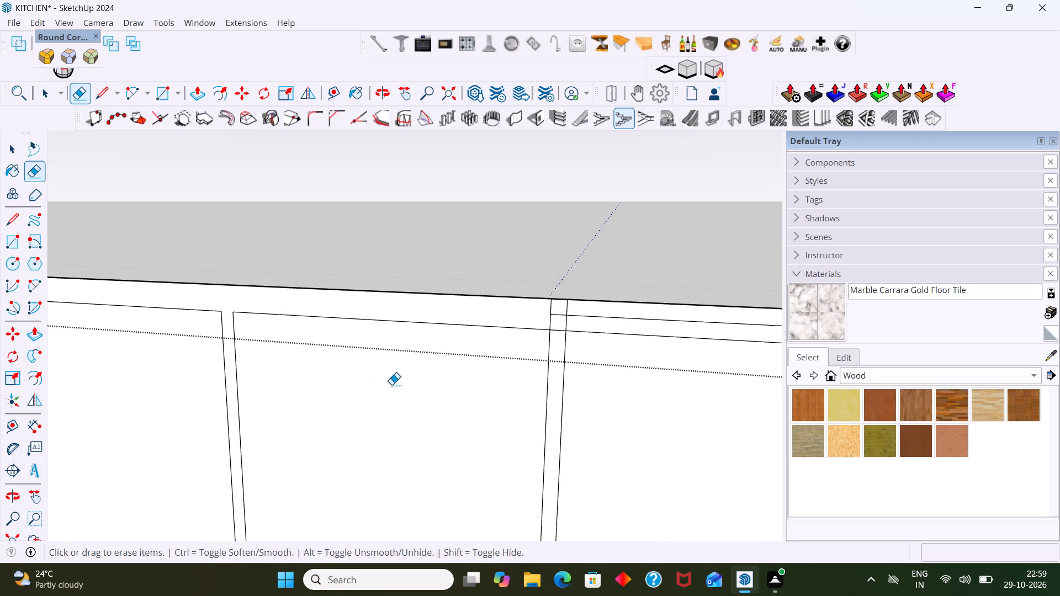
scroll(391, 385, "down", 9)
middle_click_drag(401, 410, 247, 358)
scroll(235, 378, "down", 7)
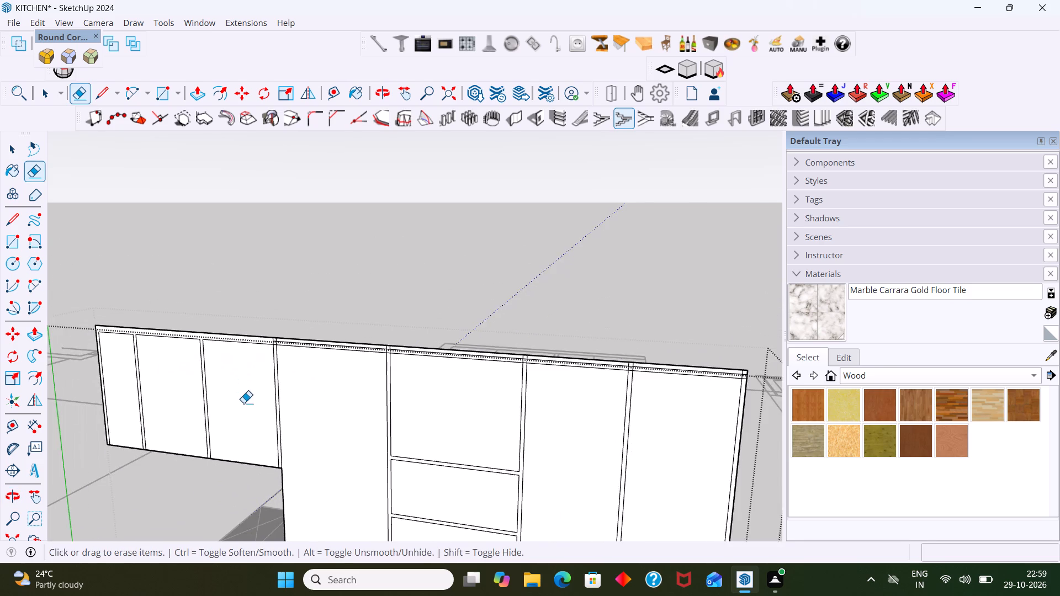
scroll(243, 403, "down", 1)
middle_click_drag(259, 419, 202, 369)
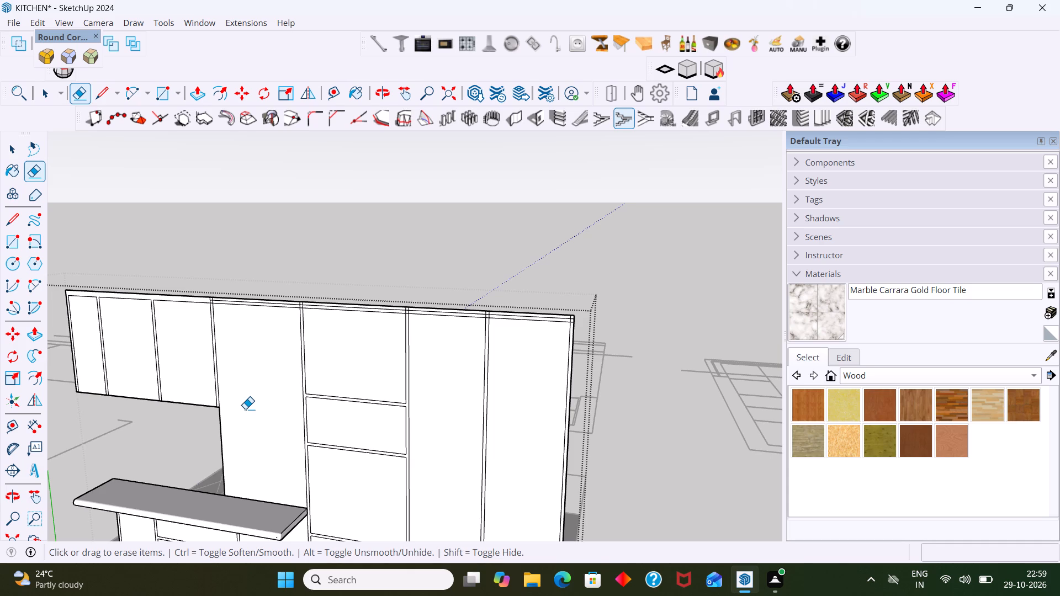
scroll(258, 362, "up", 5)
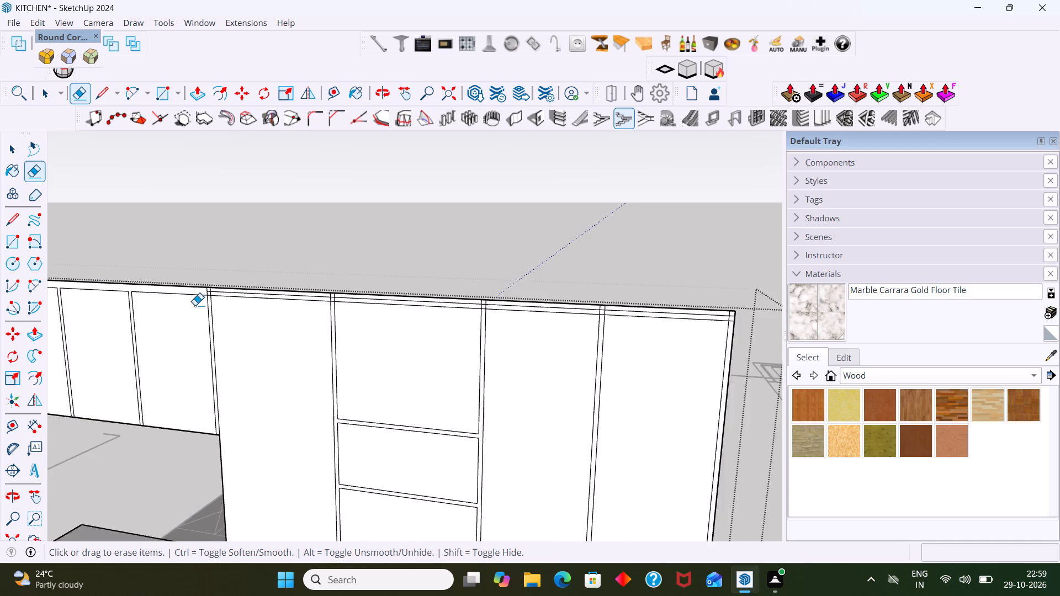
scroll(195, 305, "up", 15)
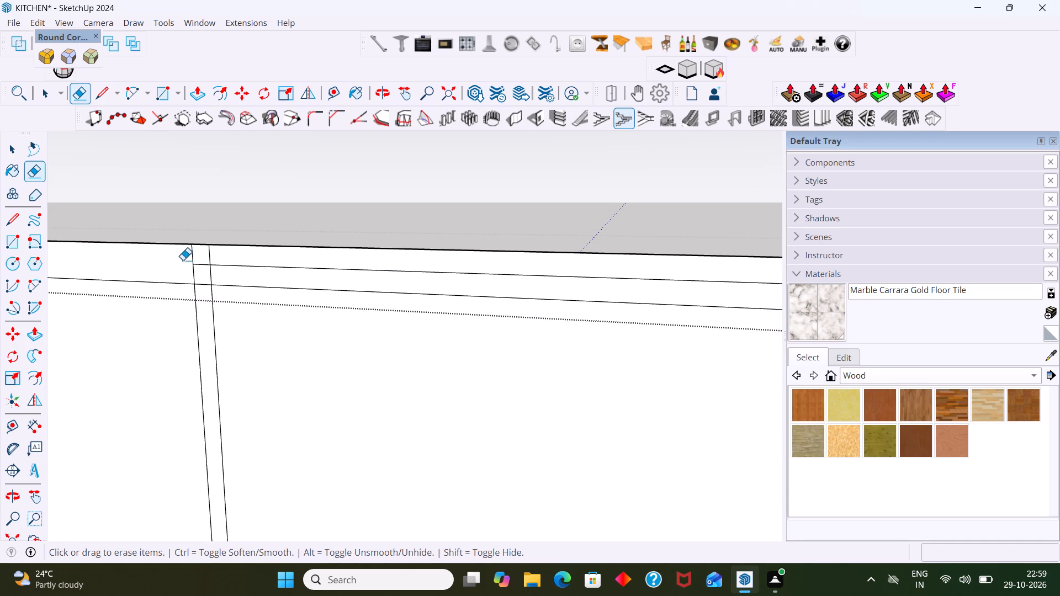
left_click_drag(186, 264, 250, 274)
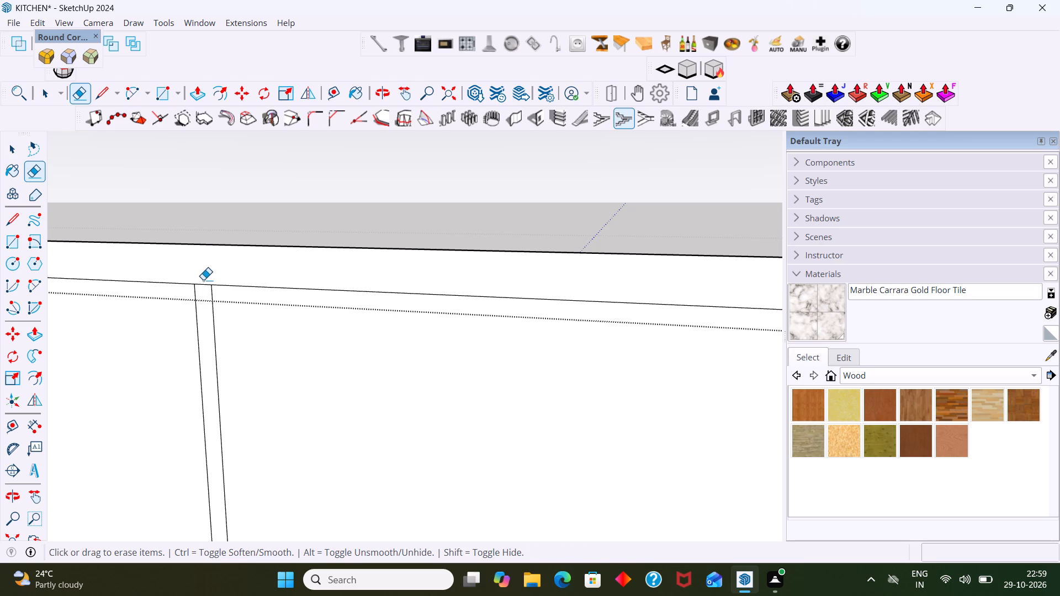
left_click_drag(203, 279, 205, 294)
Erase the upper line and crossing segments above the divider between the first tall cabinet and the horizontally split column.
scroll(210, 285, "down", 13)
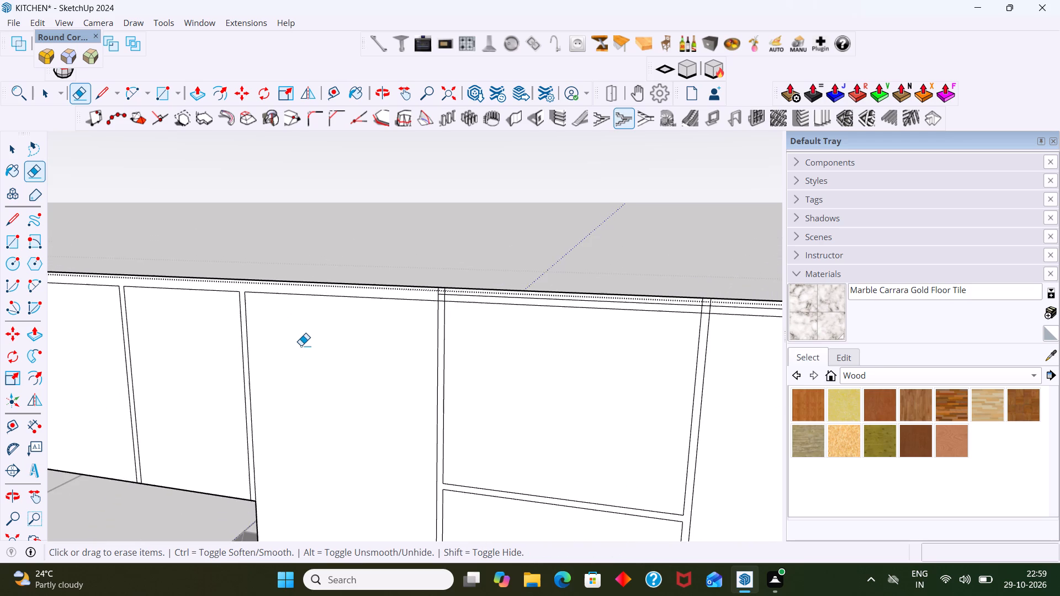
middle_click_drag(307, 326, 230, 380, "shift")
scroll(321, 359, "up", 2)
scroll(330, 353, "down", 4)
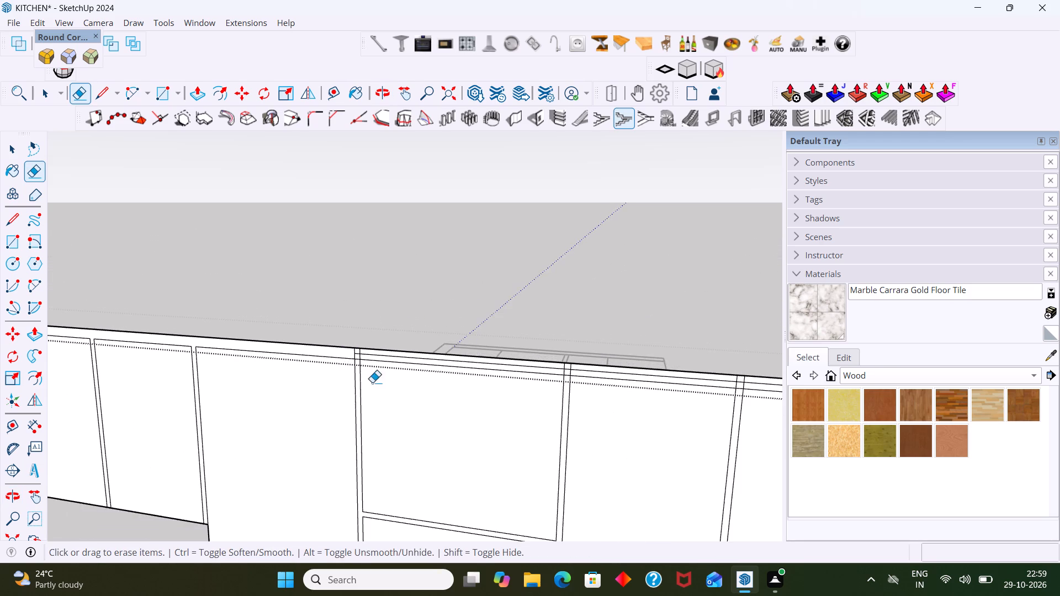
middle_click_drag(372, 382, 205, 355)
scroll(298, 335, "up", 4)
middle_click_drag(282, 339, 282, 382)
scroll(169, 326, "up", 4)
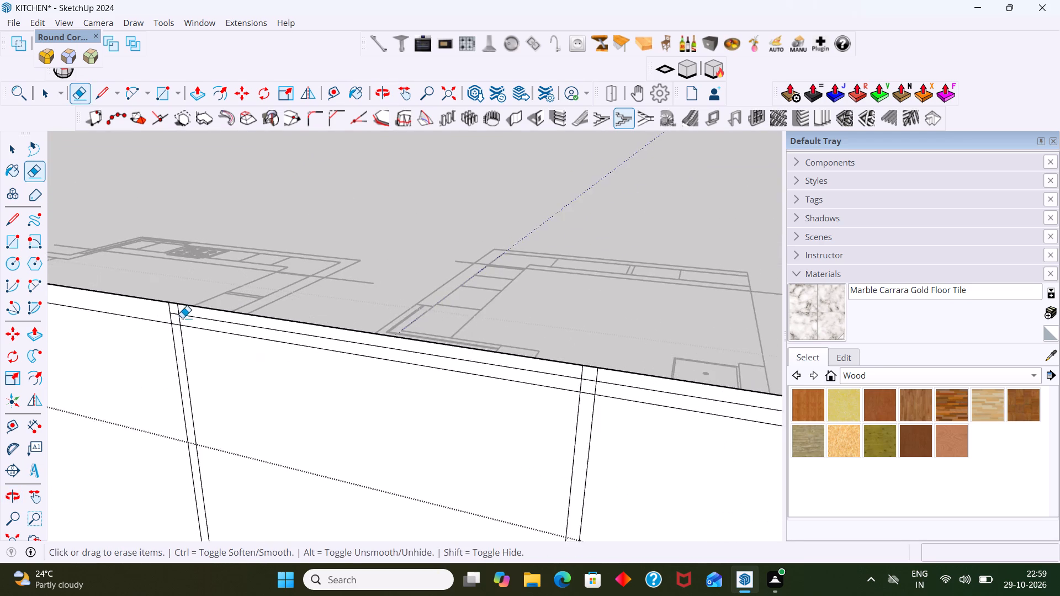
scroll(182, 318, "up", 6)
left_click_drag(189, 326, 165, 299)
left_click_drag(198, 328, 198, 321)
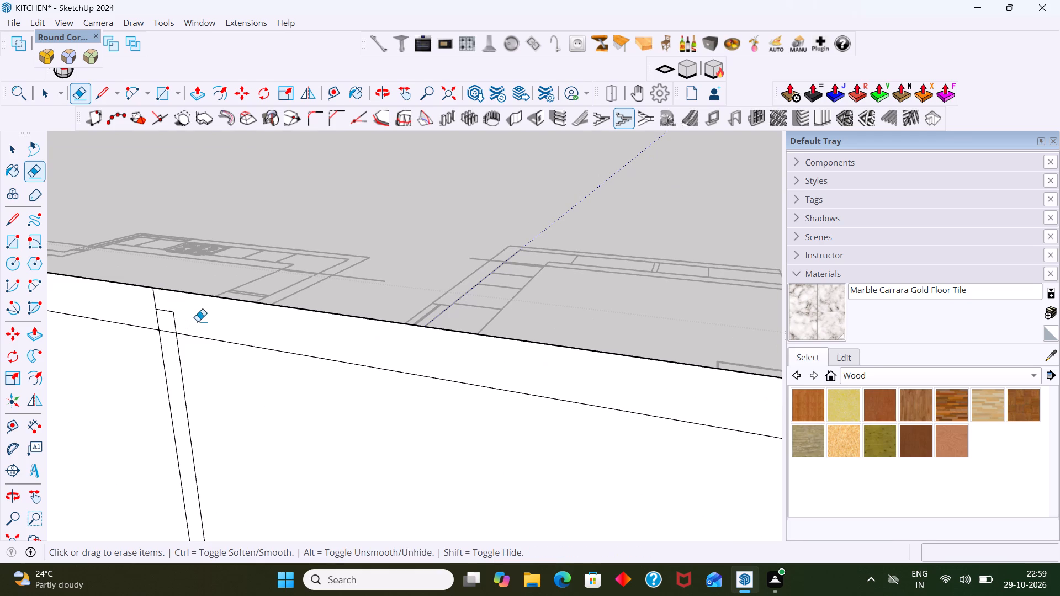
left_click_drag(198, 321, 166, 312)
left_click_drag(193, 309, 149, 308)
left_click_drag(173, 320, 171, 345)
Erase the upper line and crossing segments above the divider between the horizontally split column and the next tall cabinet.
scroll(174, 338, "down", 4)
middle_click_drag(234, 355, 19, 319, "shift")
scroll(185, 313, "down", 2)
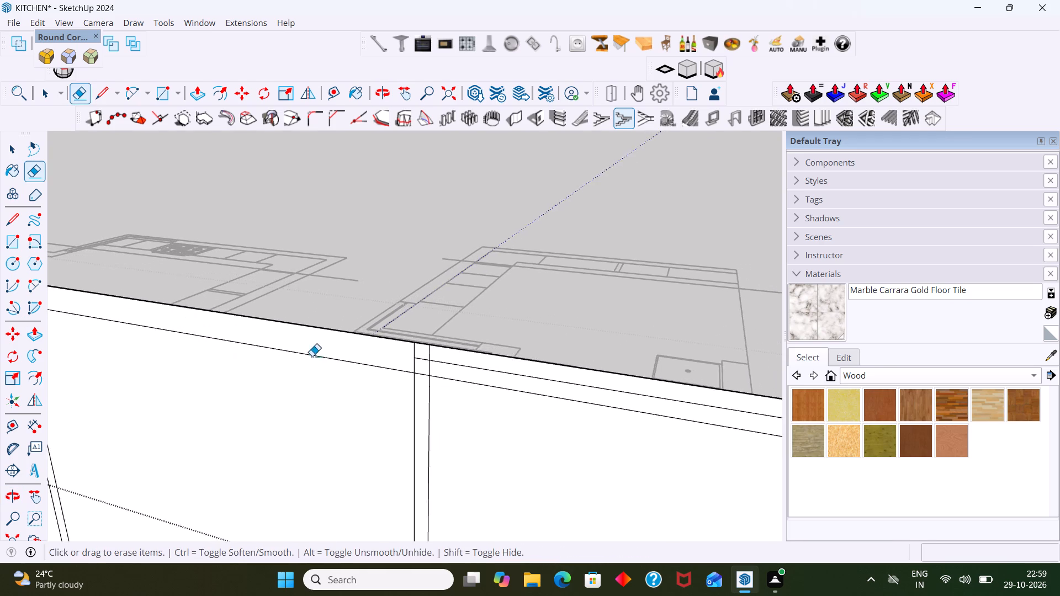
scroll(312, 356, "down", 5)
scroll(393, 370, "up", 10)
left_click_drag(410, 354, 362, 314)
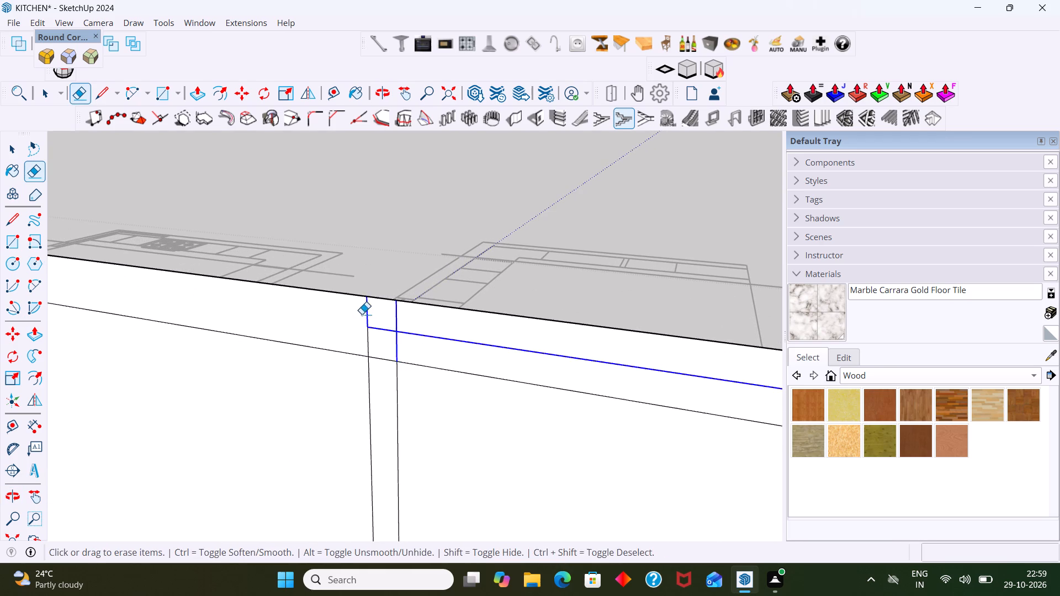
left_click_drag(362, 314, 360, 315)
left_click_drag(380, 341, 363, 331)
left_click_drag(390, 337, 384, 379)
scroll(379, 368, "down", 2)
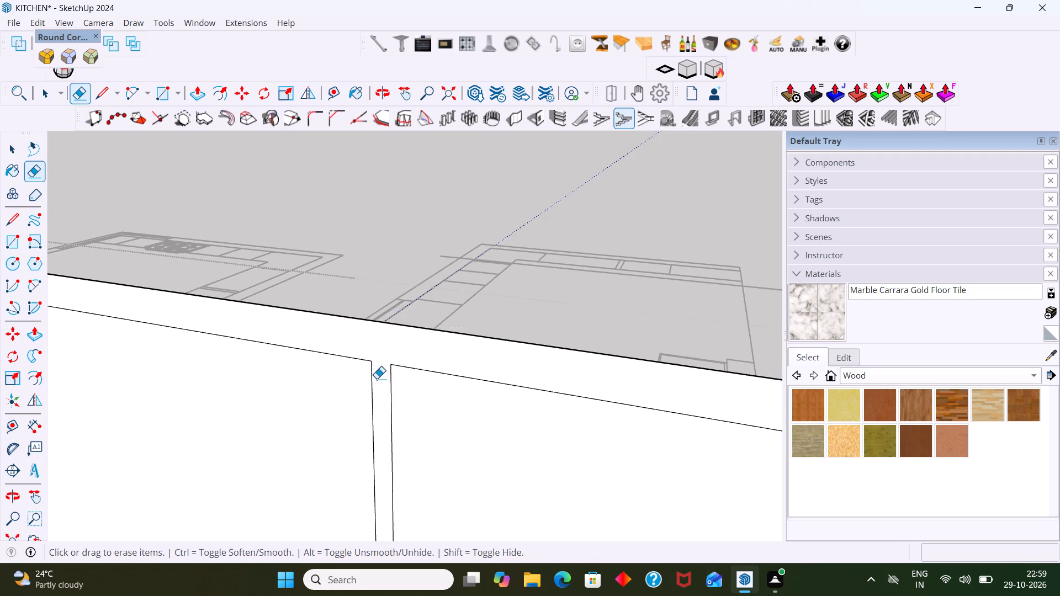
Erase the upper line and crossing segments above the divider between the last two tall cabinets, opening it into the top strip.
scroll(377, 379, "down", 14)
middle_click_drag(424, 402, 291, 360, "shift")
scroll(380, 355, "up", 5)
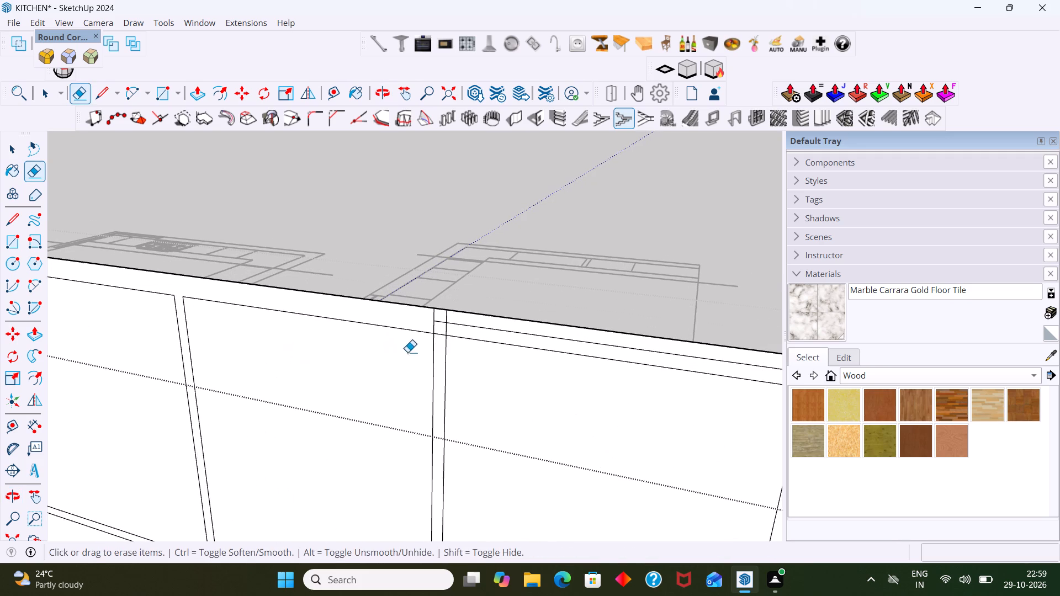
left_click_drag(466, 330, 448, 316)
left_click_drag(455, 333, 418, 317)
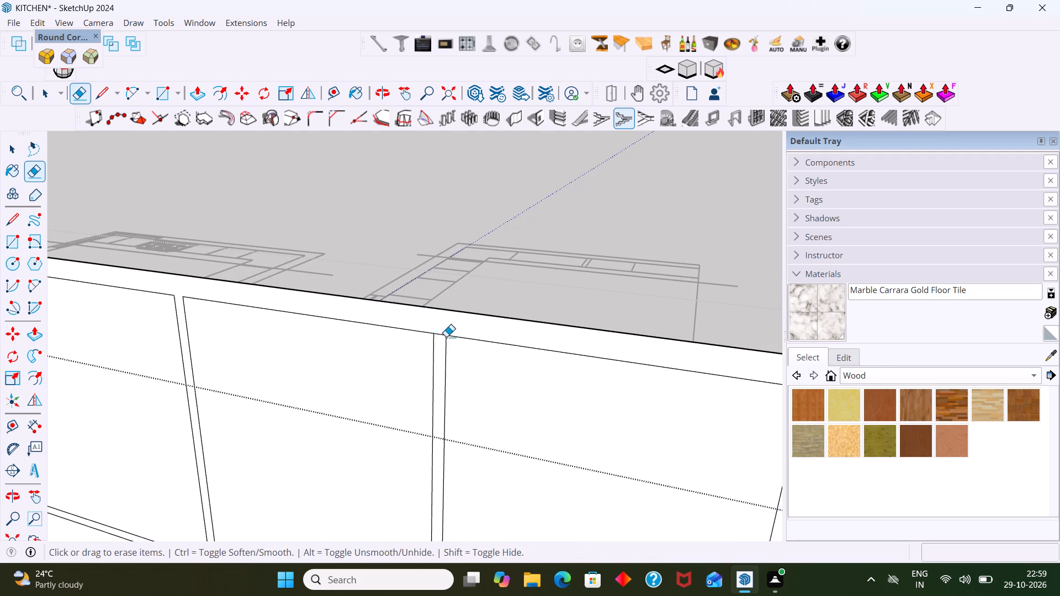
scroll(431, 332, "up", 7)
left_click_drag(448, 328, 453, 364)
scroll(452, 364, "down", 3)
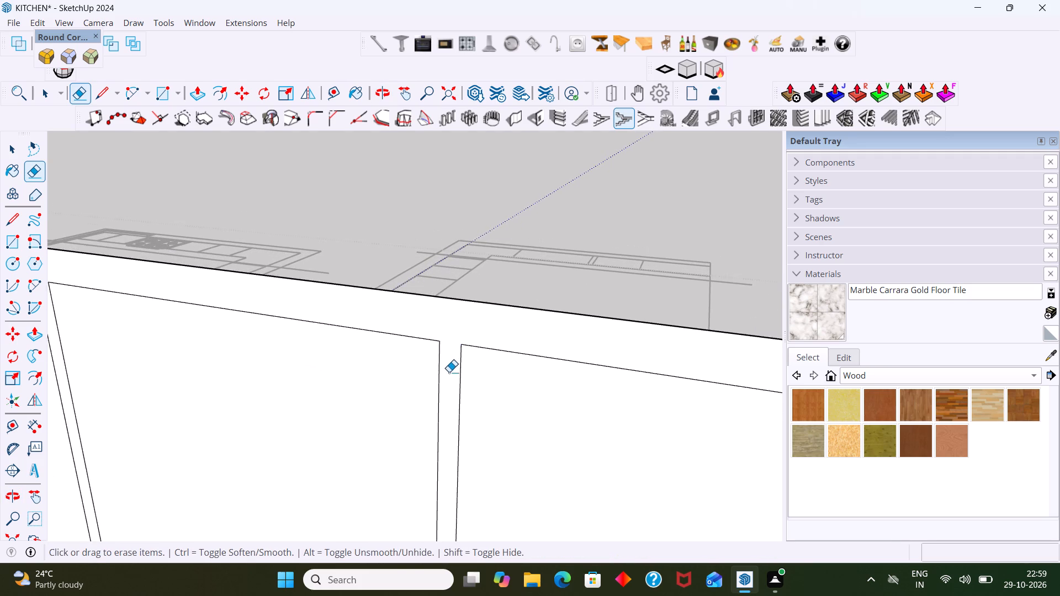
Erase the short crossing segments at the top outer corner of the last tall cabinet, joining its end panel to the top strip.
scroll(449, 372, "down", 10)
middle_click_drag(465, 390, 287, 354, "shift")
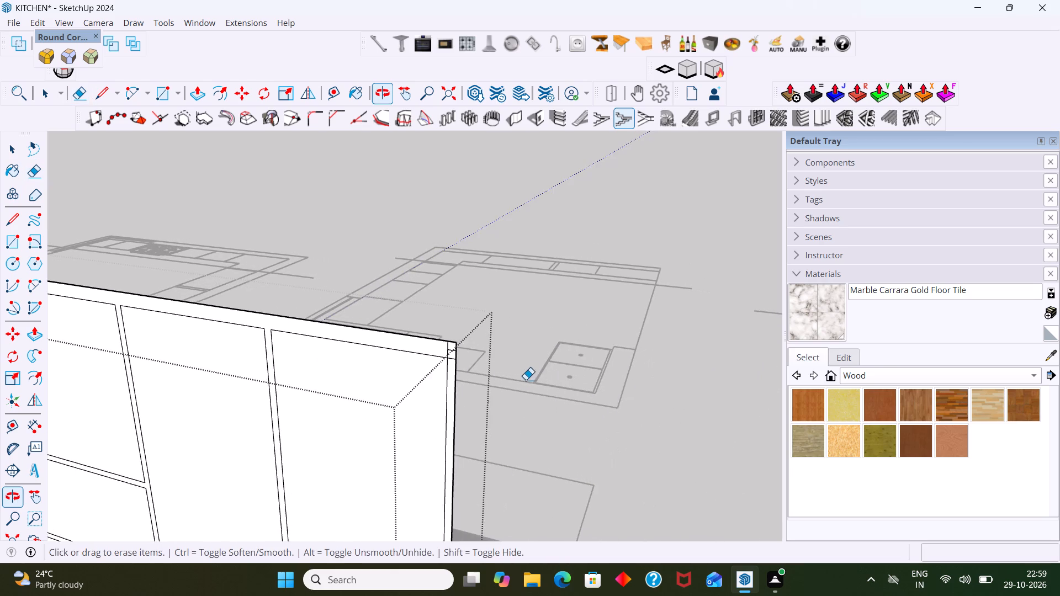
scroll(528, 375, "up", 9)
scroll(379, 328, "down", 8)
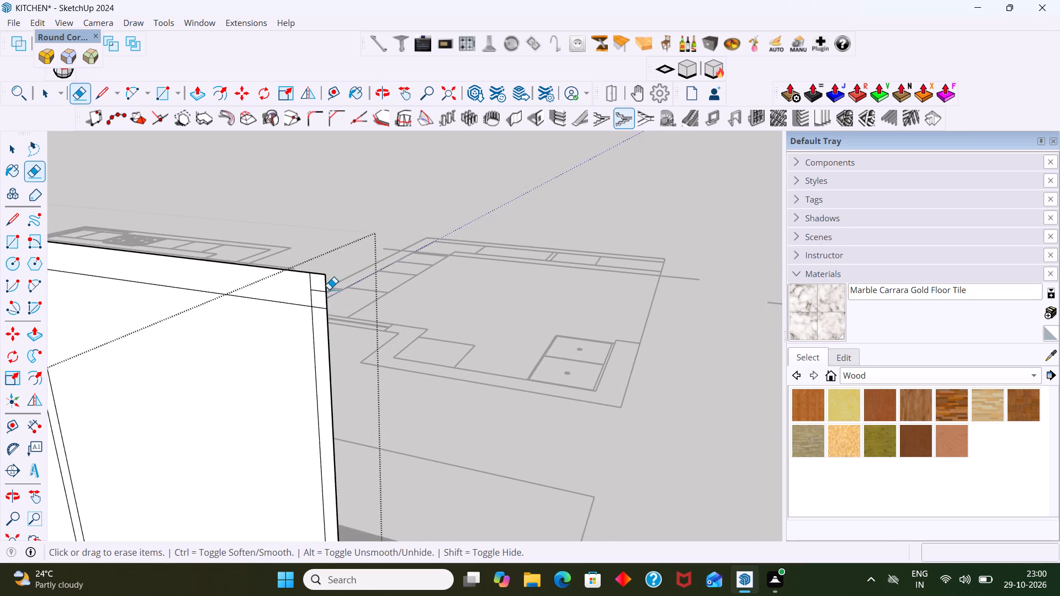
scroll(328, 289, "up", 4)
scroll(318, 288, "down", 5)
middle_click_drag(306, 331, 357, 319)
scroll(303, 297, "up", 3)
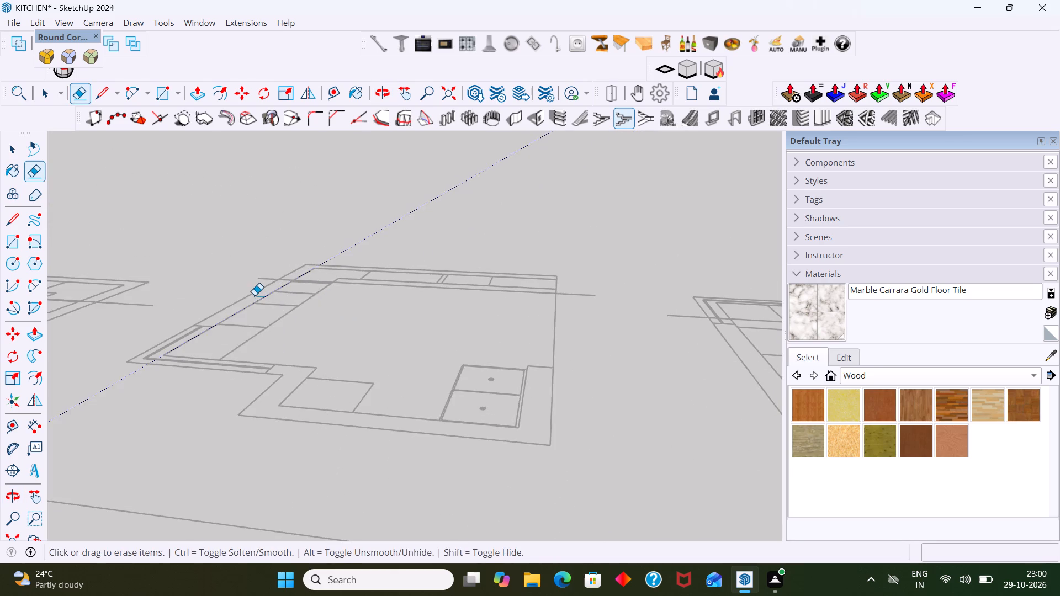
scroll(255, 295, "down", 2)
scroll(228, 309, "up", 4)
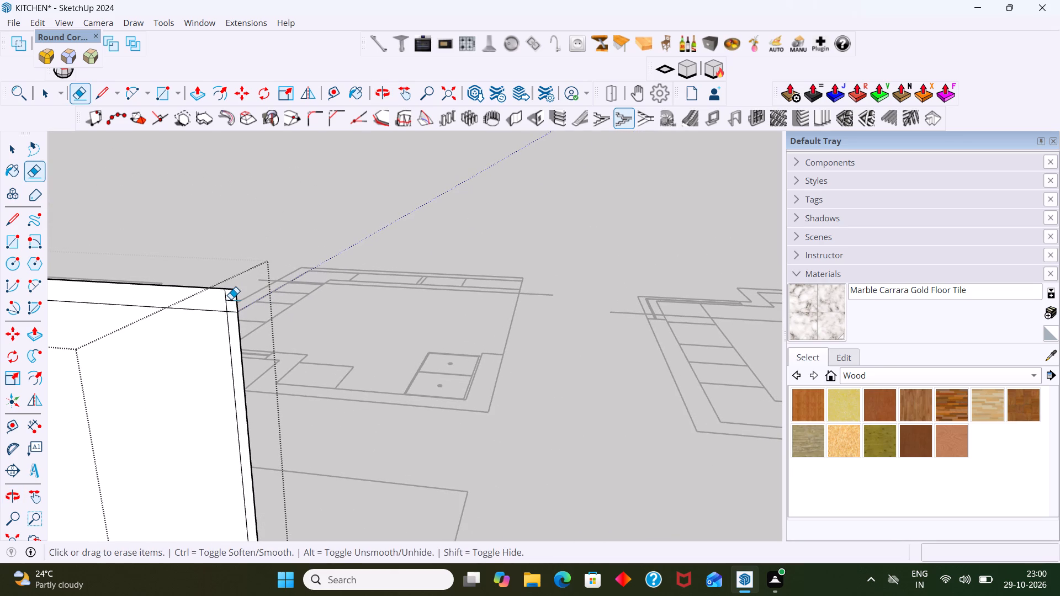
left_click(231, 299)
left_click(227, 304)
left_click(234, 312)
Copy all the bottom edge segments of the wall cabinets, including those under the side panels and dividers, 18 mm upward.
scroll(234, 312, "down", 11)
middle_click_drag(203, 359, 367, 332)
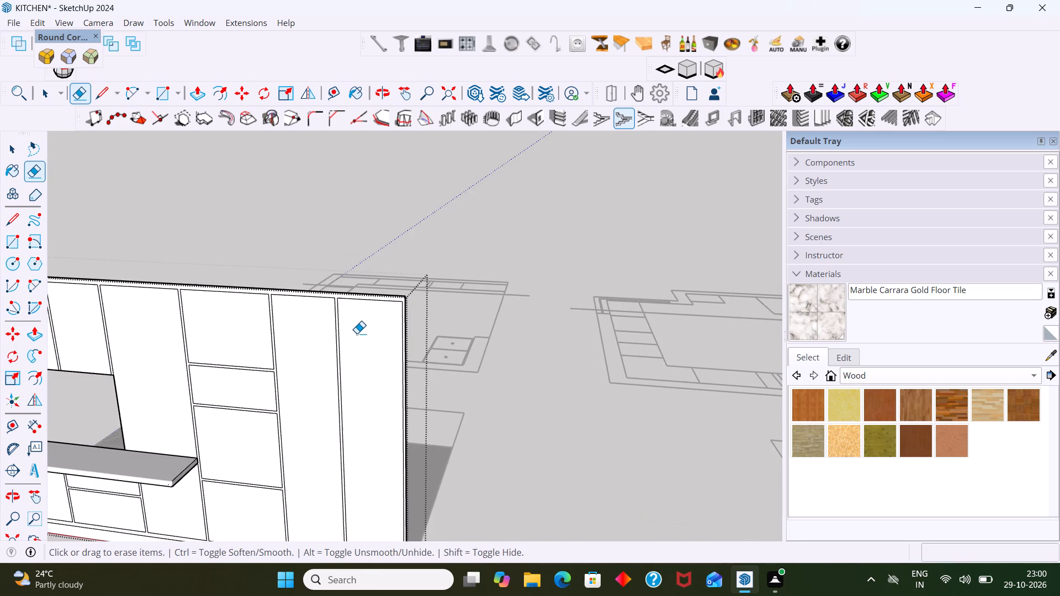
scroll(358, 332, "down", 3)
middle_click_drag(349, 345, 422, 280, "shift")
scroll(373, 309, "up", 3)
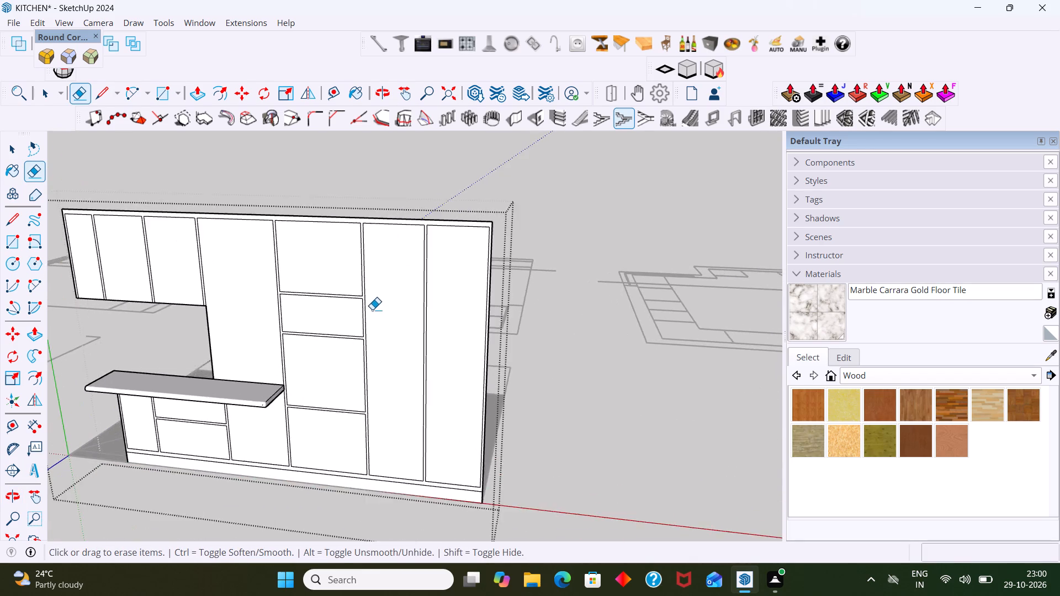
scroll(372, 310, "up", 1)
middle_click_drag(377, 318, 379, 343)
scroll(303, 354, "down", 3)
middle_click_drag(282, 385, 400, 321)
key("space")
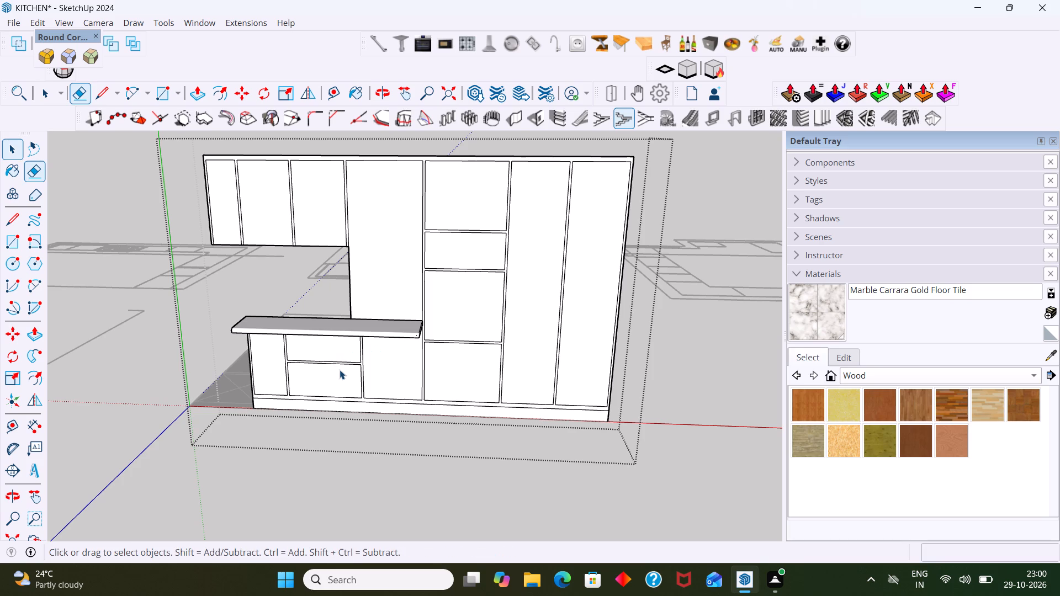
scroll(185, 338, "up", 3)
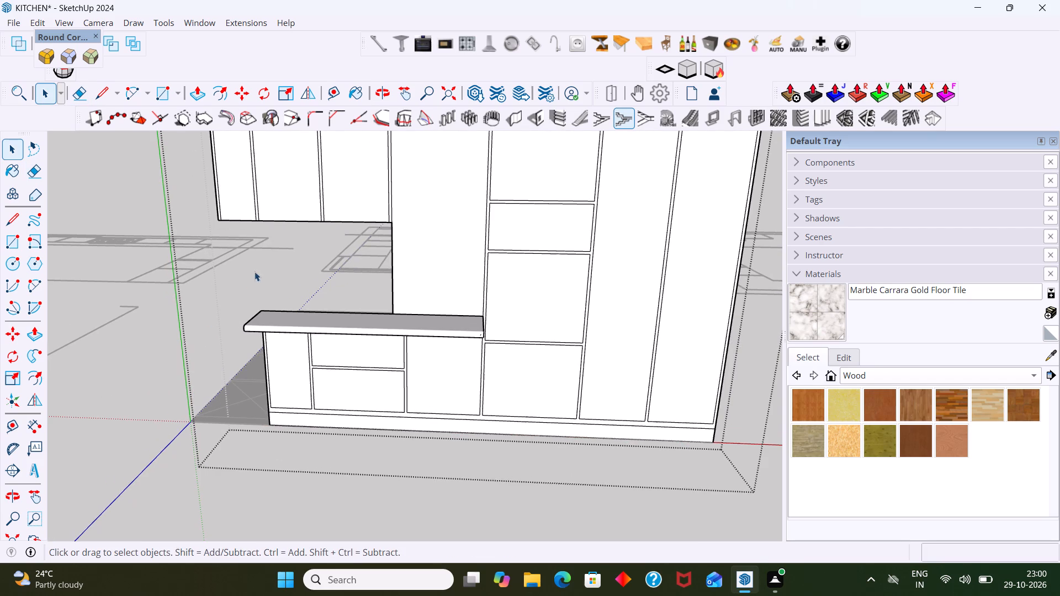
middle_click_drag(230, 274, 229, 365, "shift")
scroll(274, 360, "up", 2)
middle_click_drag(267, 368, 212, 290, "shift")
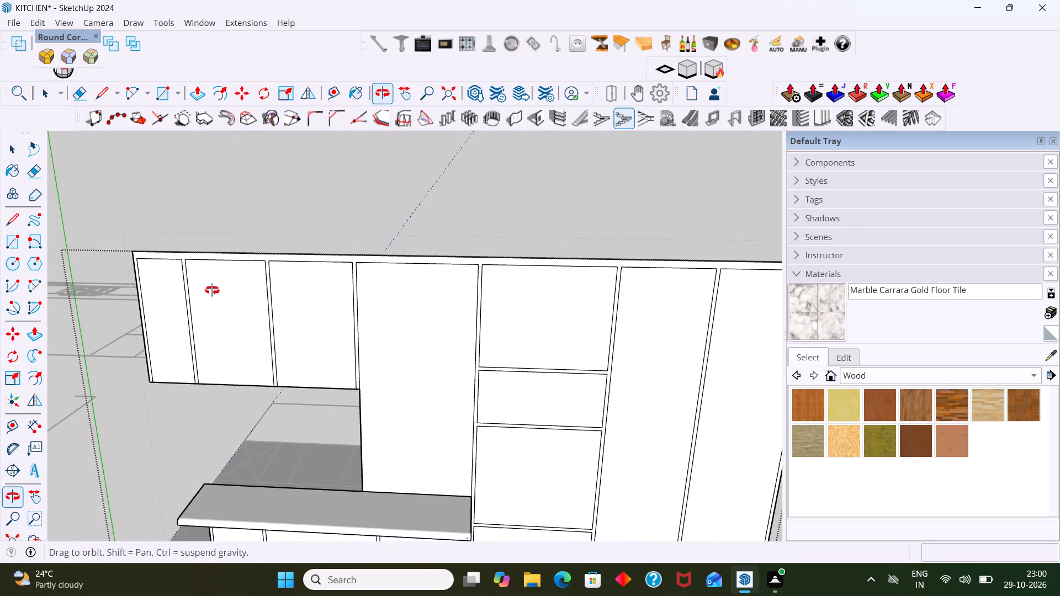
middle_click_drag(212, 290, 211, 290, "shift")
scroll(209, 377, "up", 7)
left_click(208, 384)
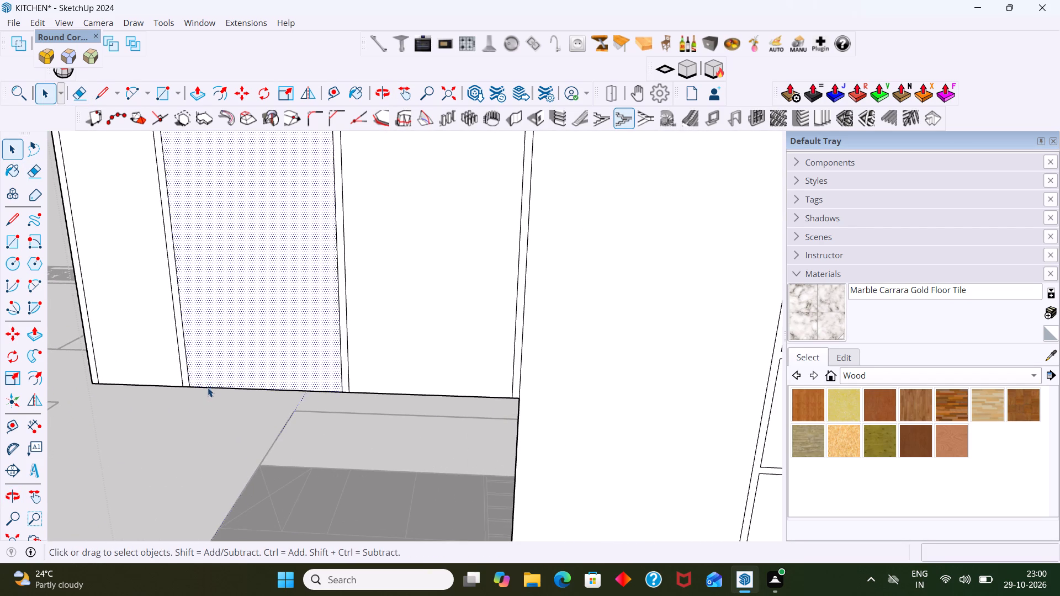
left_click(208, 388)
scroll(183, 388, "up", 8)
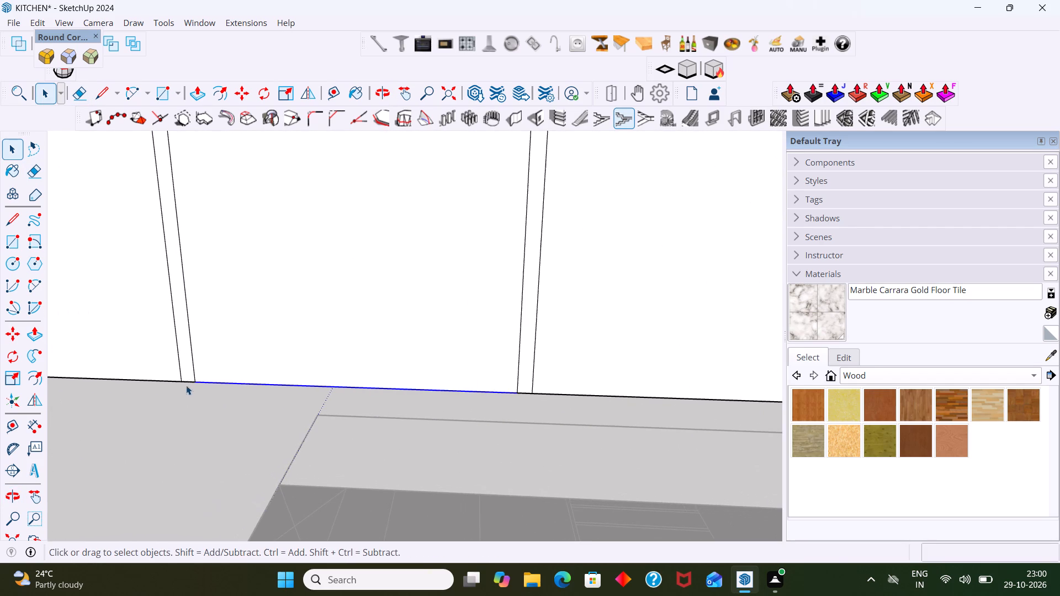
left_click(159, 379, "shift")
left_click(173, 366, "shift")
left_click(170, 380, "shift")
scroll(164, 385, "down", 4, "shift")
scroll(305, 384, "down", 1, "shift")
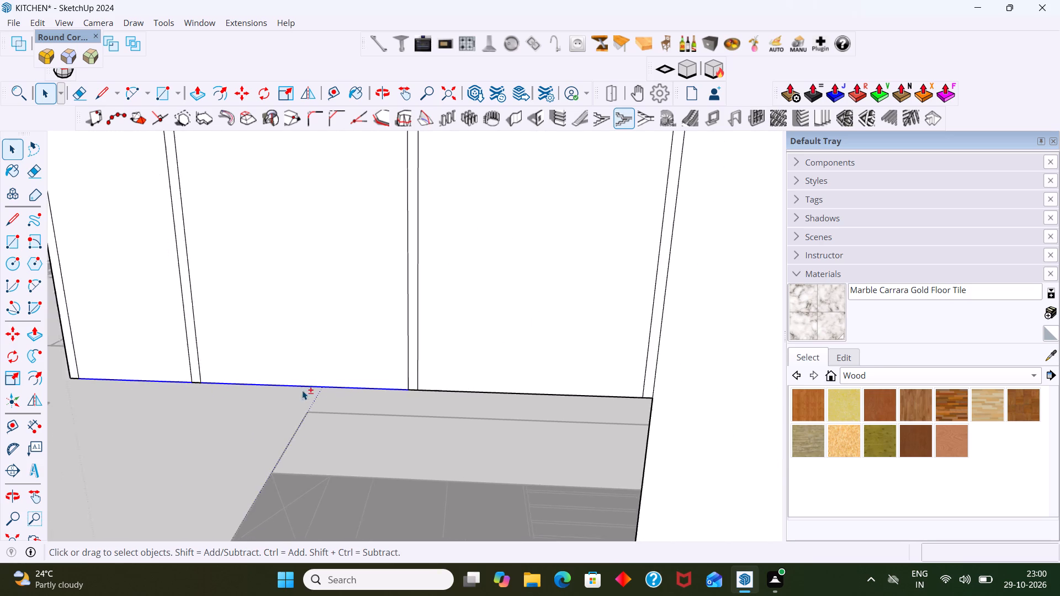
scroll(302, 390, "down", 3, "shift")
middle_click_drag(213, 388, 264, 374, "shift")
scroll(192, 366, "up", 10, "shift")
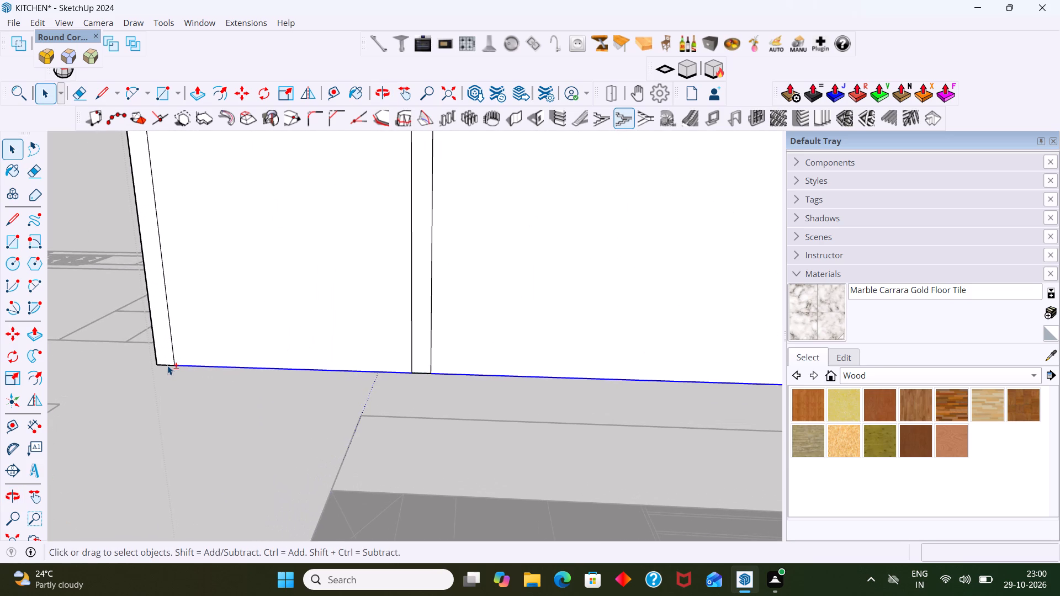
left_click(167, 365, "shift")
scroll(169, 370, "down", 5, "shift")
middle_click_drag(231, 359, 123, 358, "shift")
scroll(73, 360, "up", 3, "shift")
middle_click_drag(89, 361, 166, 362, "shift")
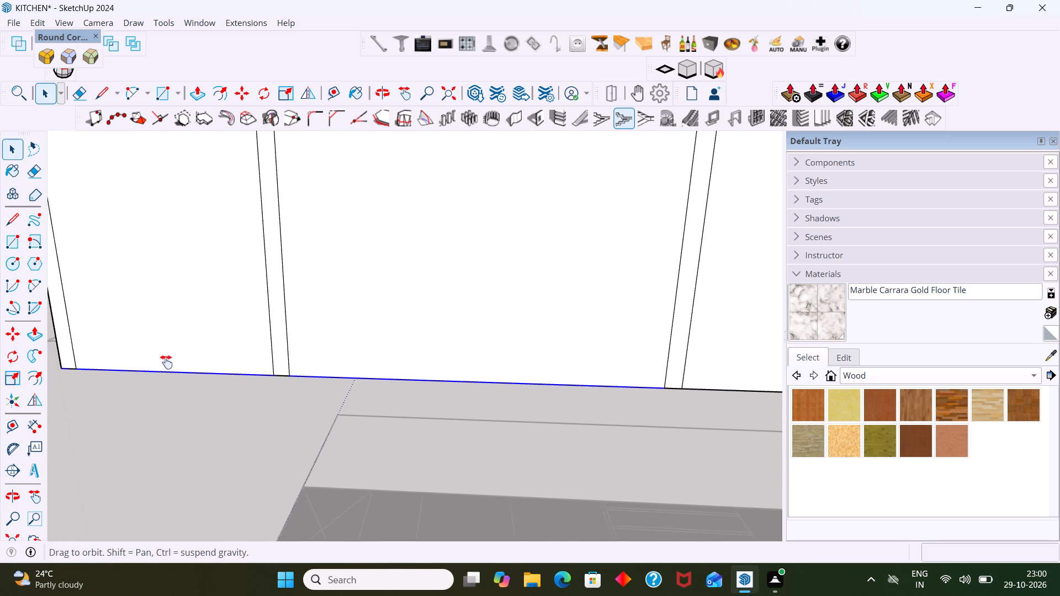
middle_click_drag(166, 362, 205, 355, "shift")
scroll(200, 356, "up", 9, "shift")
left_click(178, 363, "shift")
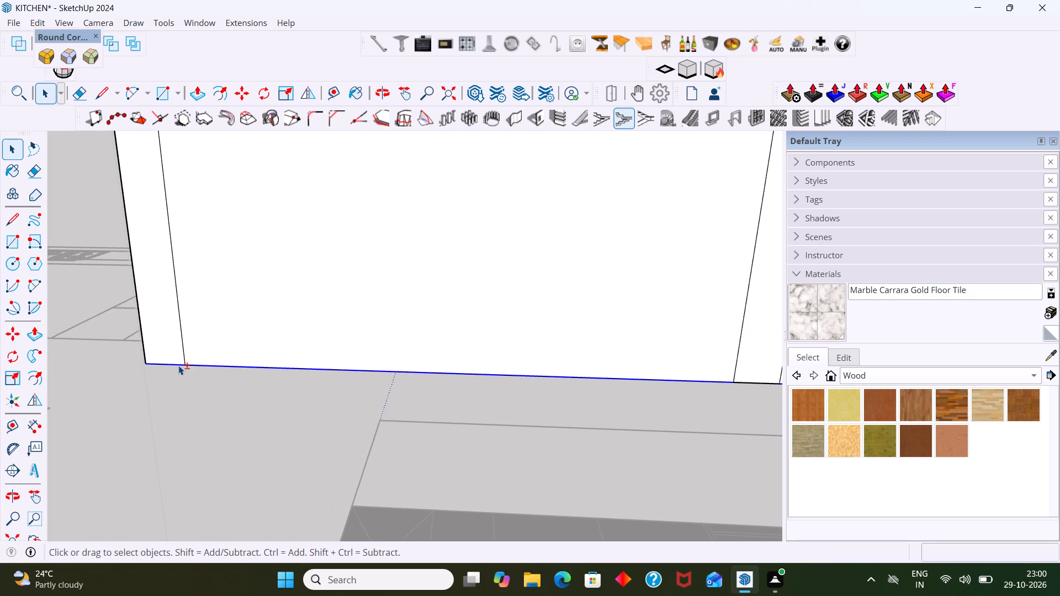
scroll(179, 366, "down", 10, "shift")
middle_click_drag(353, 348, 183, 349, "shift")
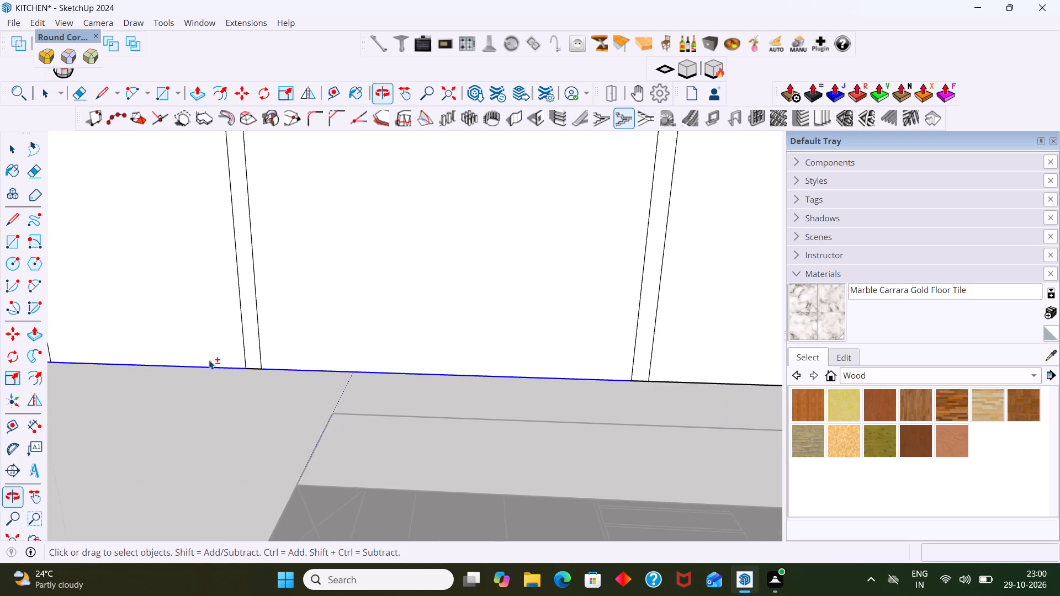
scroll(217, 364, "up", 6, "shift")
left_click(215, 346, "shift")
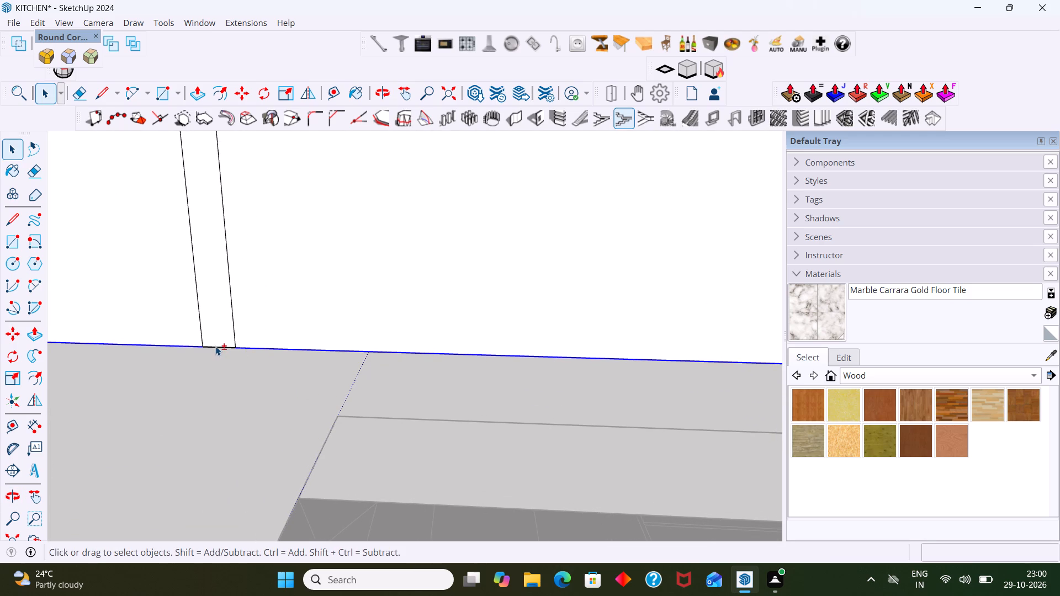
scroll(216, 350, "down", 4, "shift")
middle_click_drag(271, 349, 169, 352, "shift")
scroll(443, 345, "down", 3, "shift")
middle_click_drag(542, 354, 443, 352, "shift")
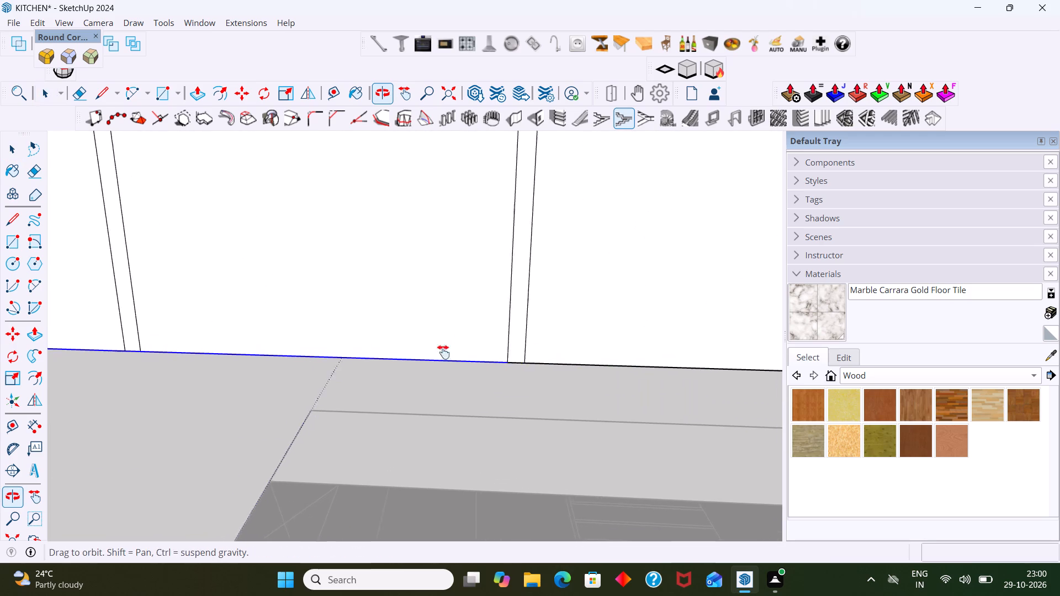
middle_click_drag(443, 352, 409, 354, "shift")
scroll(466, 370, "up", 6, "shift")
left_click(441, 357, "shift")
scroll(437, 357, "down", 4, "shift")
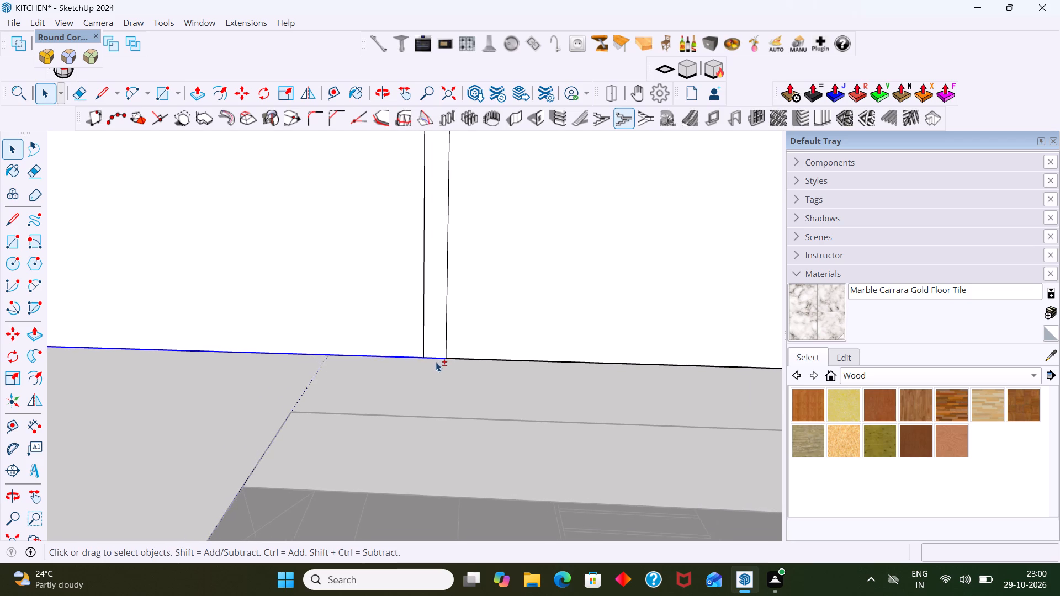
middle_click_drag(434, 361, 342, 363, "shift")
scroll(340, 364, "up", 7, "shift")
middle_click_drag(408, 344, 224, 354, "shift")
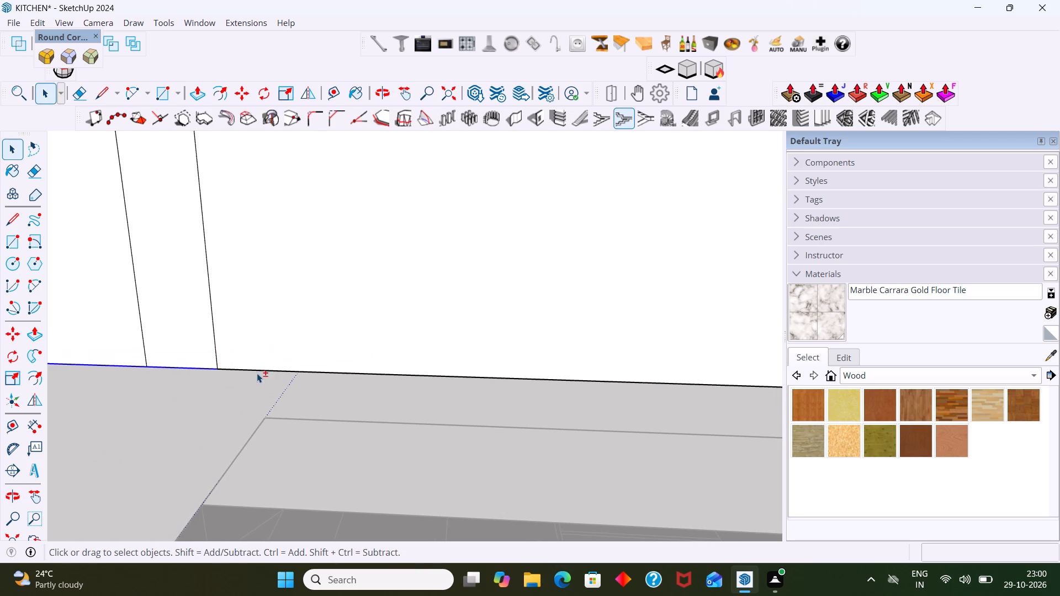
left_click(258, 367, "shift")
left_click(267, 335, "shift")
left_click(262, 369, "shift")
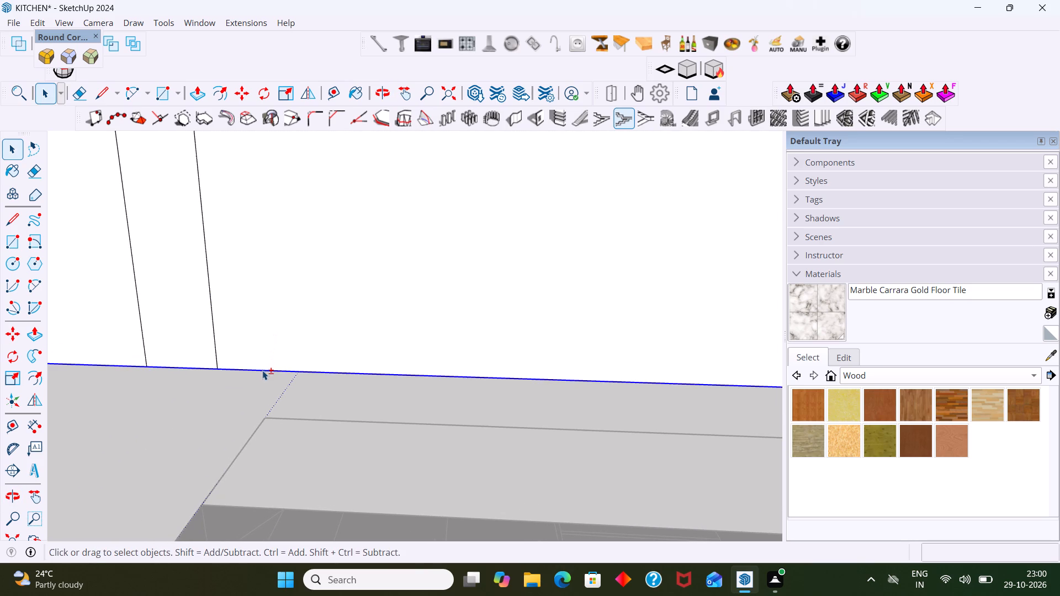
scroll(290, 363, "down", 7, "shift")
middle_click_drag(381, 348, 187, 340, "shift")
scroll(368, 317, "down", 14, "shift")
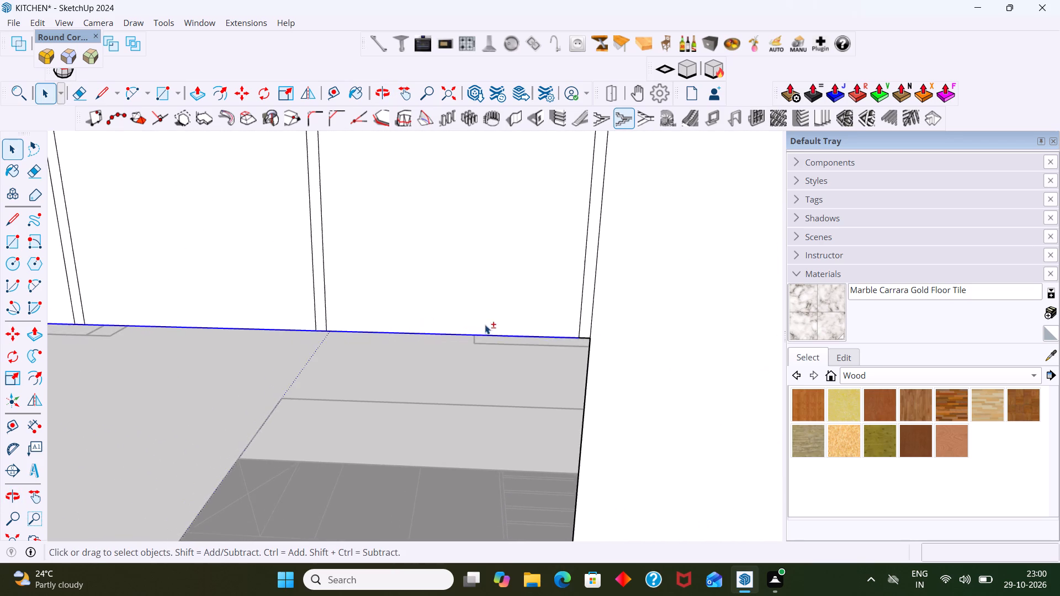
middle_click_drag(524, 321, 342, 321, "shift")
scroll(481, 343, "up", 2, "shift")
scroll(373, 346, "up", 6, "shift")
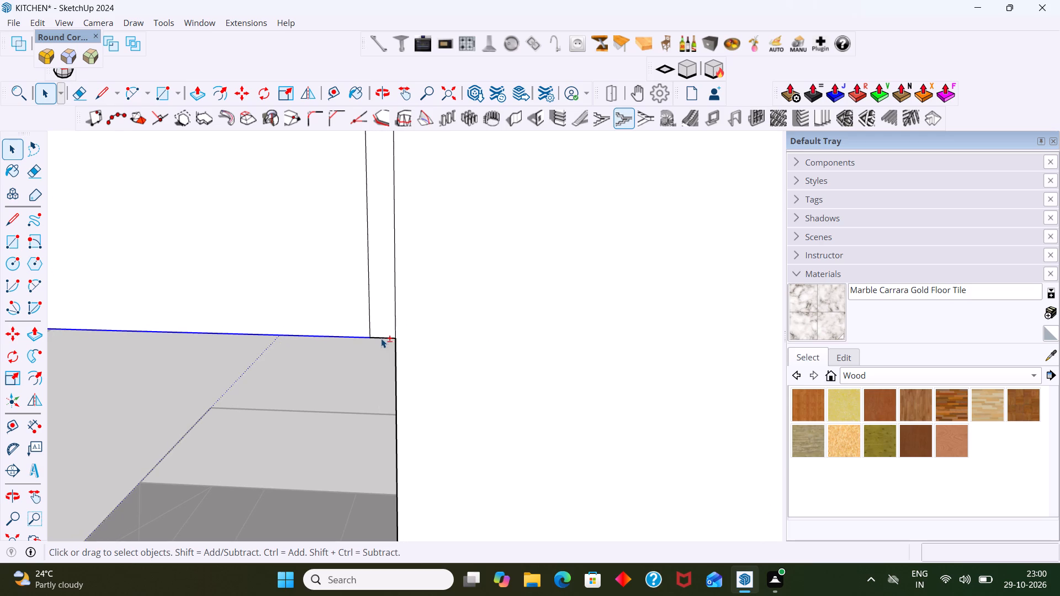
left_click(381, 338, "shift")
scroll(388, 336, "down", 14, "shift")
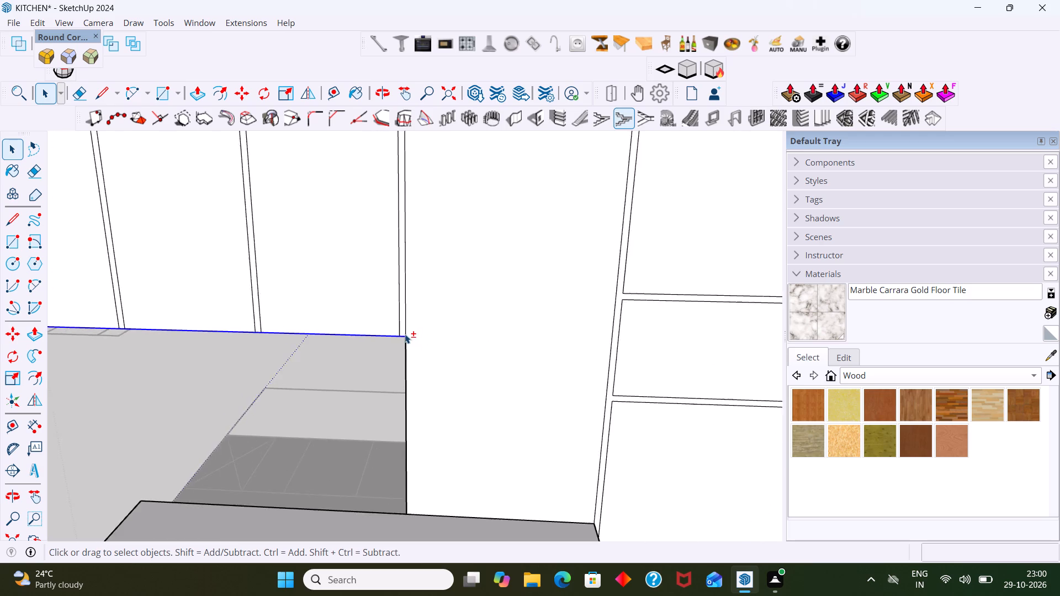
scroll(405, 334, "down", 11, "shift")
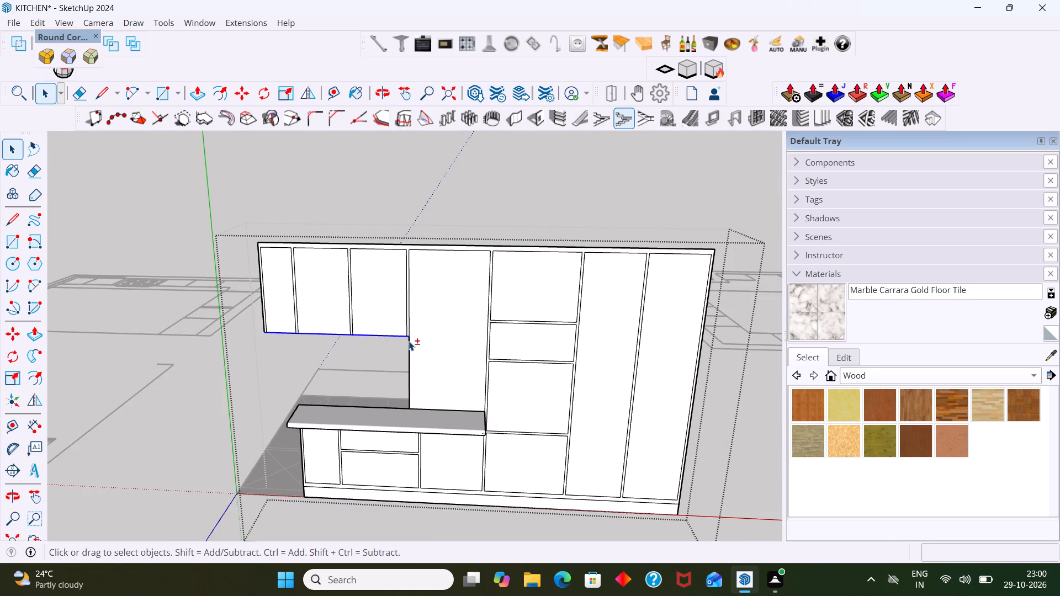
key("m")
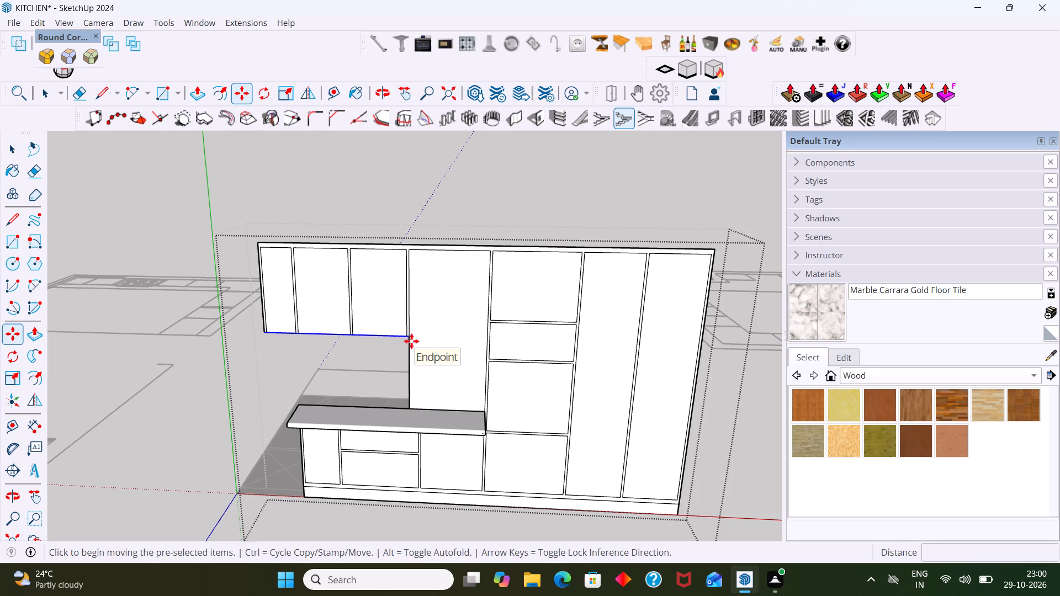
scroll(391, 353, "up", 3)
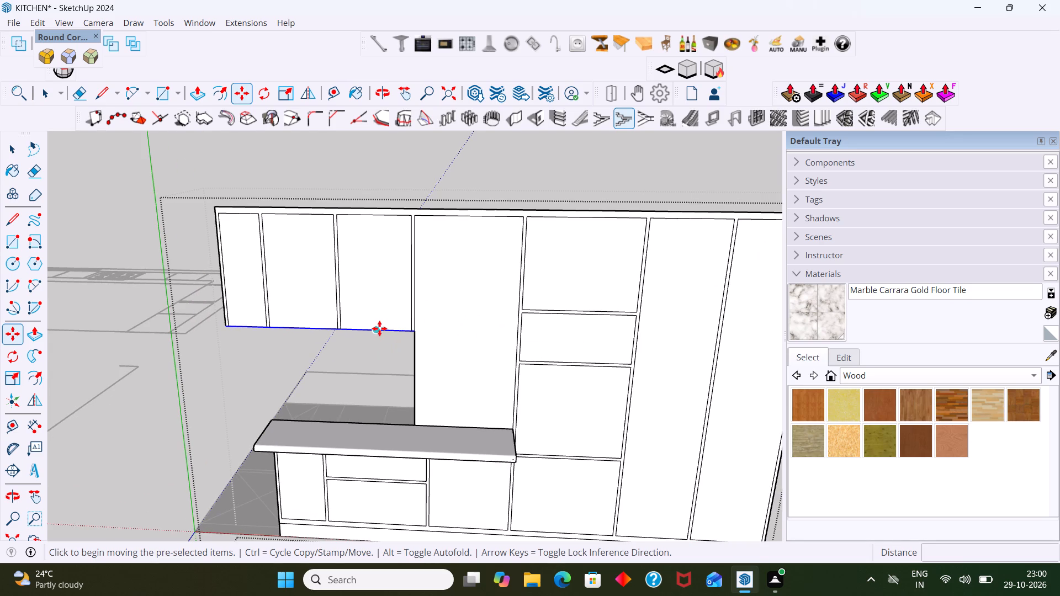
left_click(379, 328)
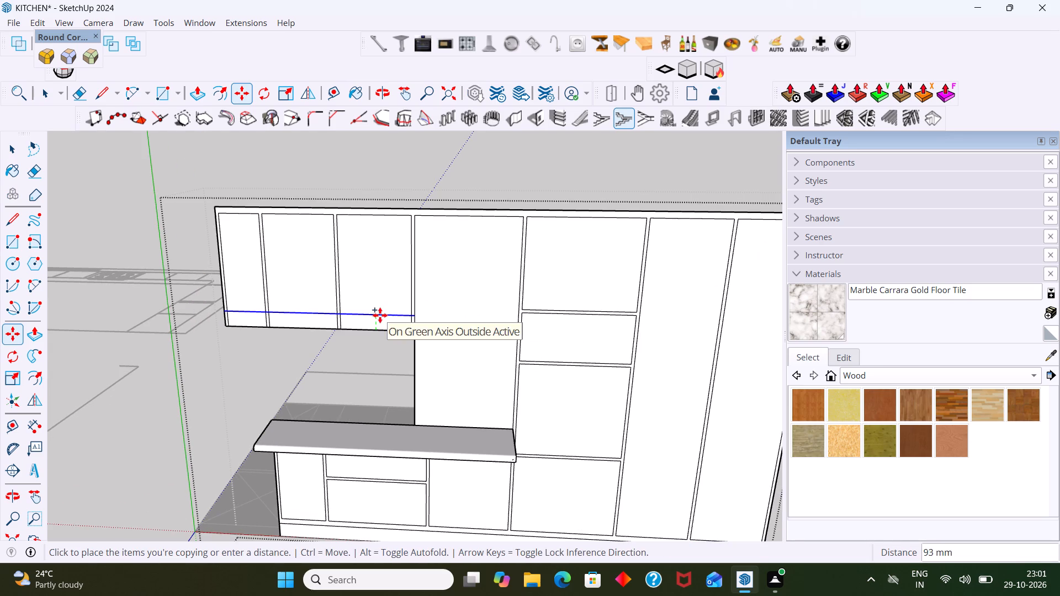
type("18")
key("Return")
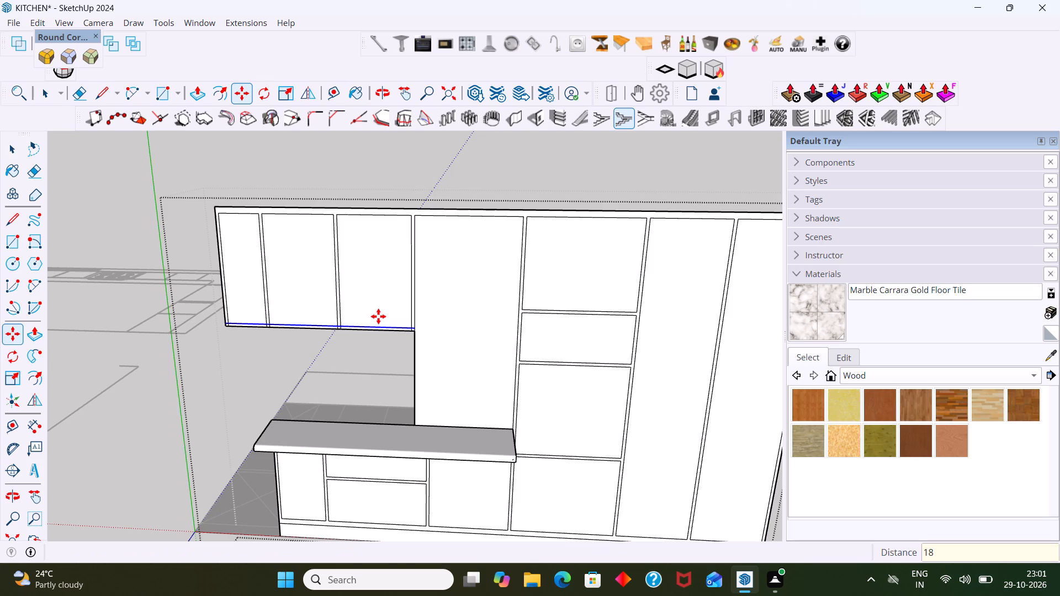
key("space")
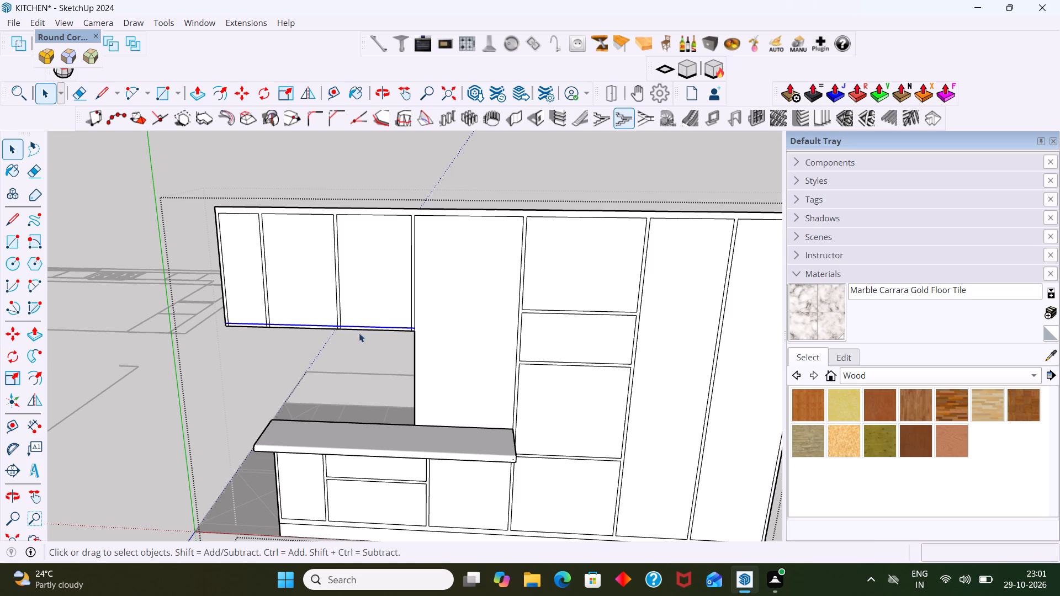
Erase the short crossing segments at the bottom outer corner of the first wall cabinet, joining its end panel to the bottom strip.
scroll(351, 342, "up", 3)
key("e")
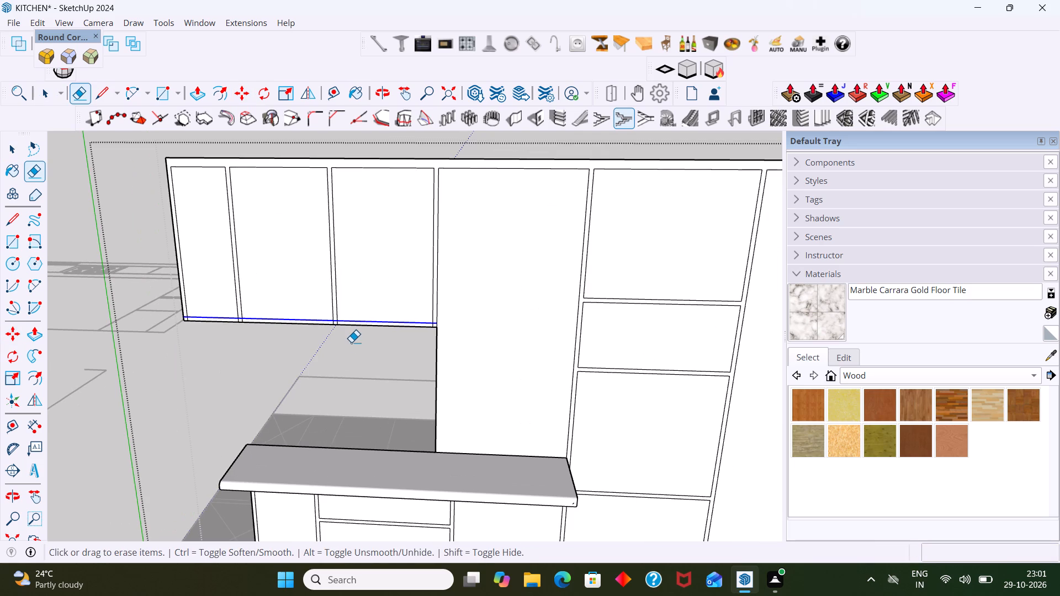
scroll(308, 328, "up", 12)
scroll(178, 311, "down", 8)
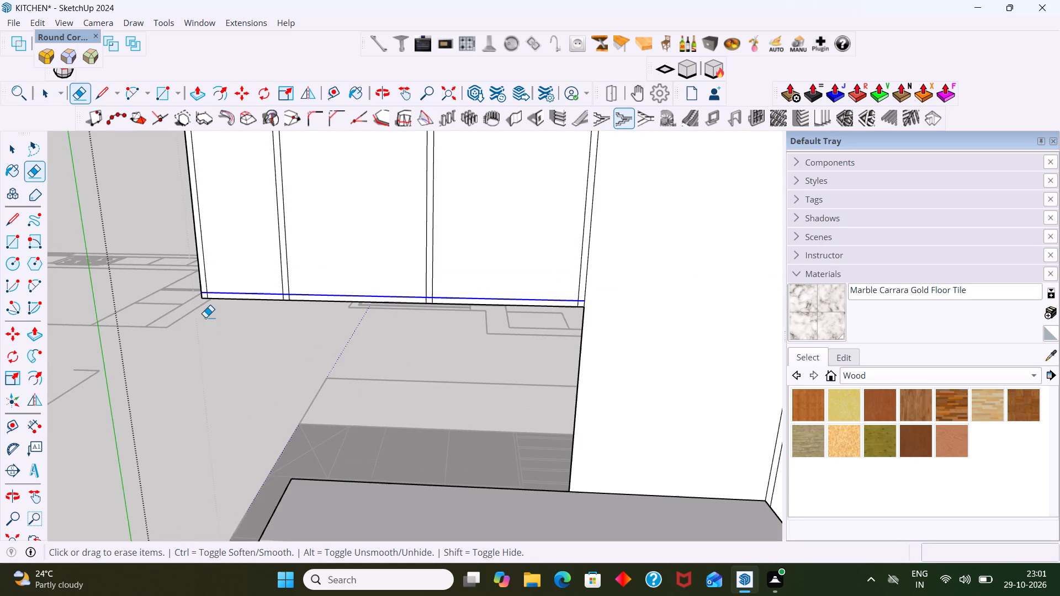
middle_click_drag(206, 316, 324, 426, "shift")
middle_click_drag(358, 409, 168, 252)
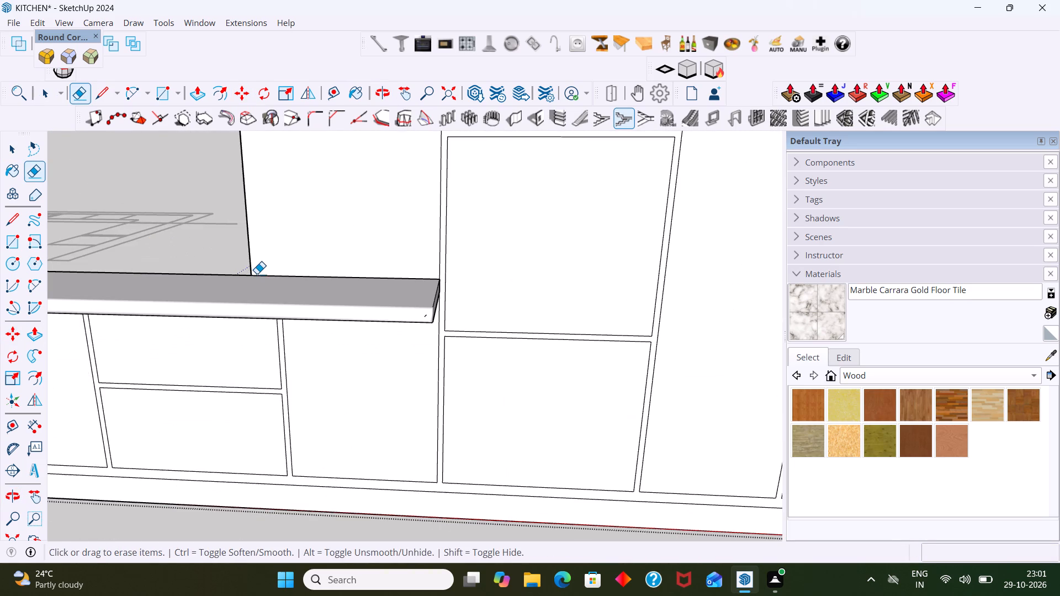
scroll(259, 275, "down", 6)
middle_click_drag(223, 295, 340, 379)
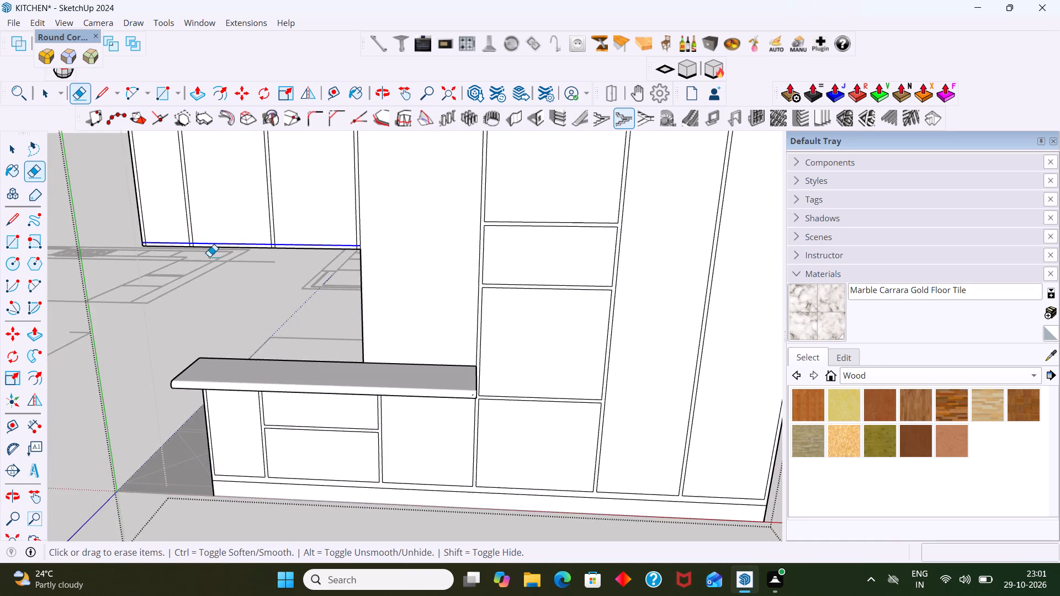
scroll(203, 252, "up", 6)
middle_click_drag(173, 241, 288, 286)
scroll(293, 282, "down", 8)
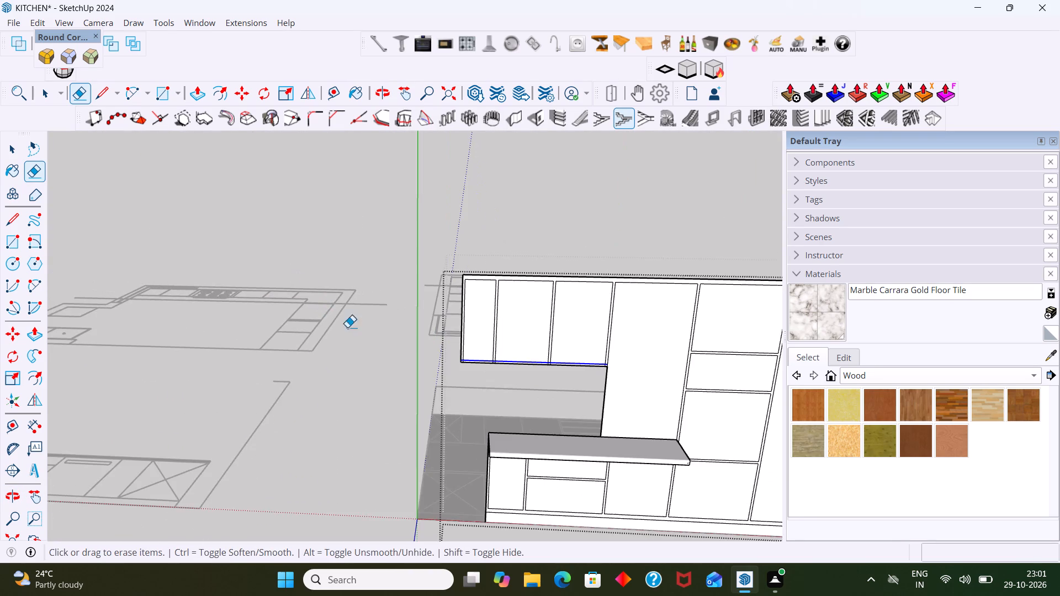
scroll(469, 350, "up", 18)
scroll(410, 347, "up", 7)
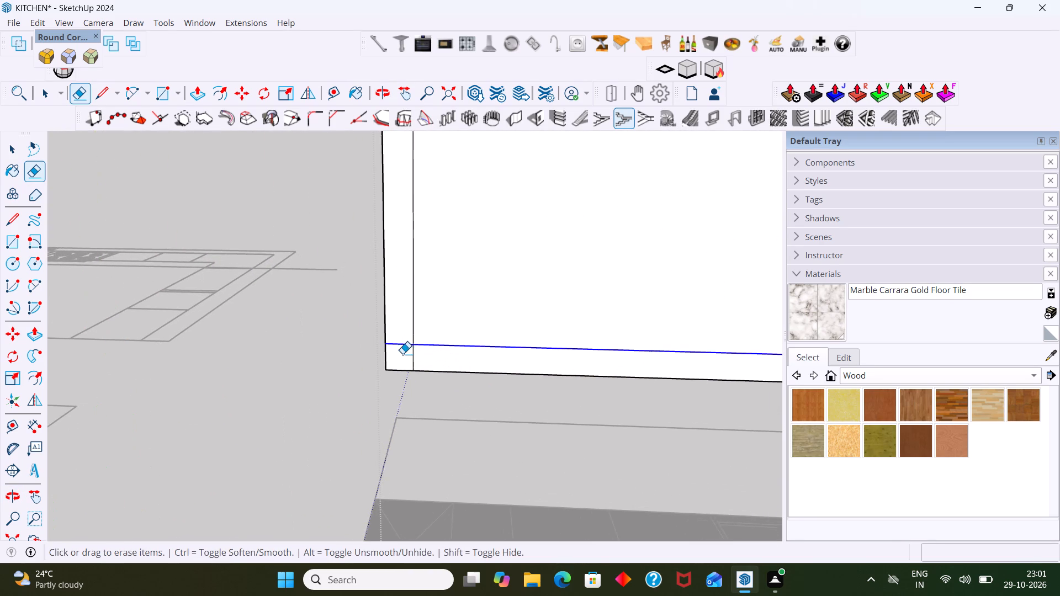
left_click_drag(402, 338, 419, 359)
left_click_drag(397, 334, 393, 355)
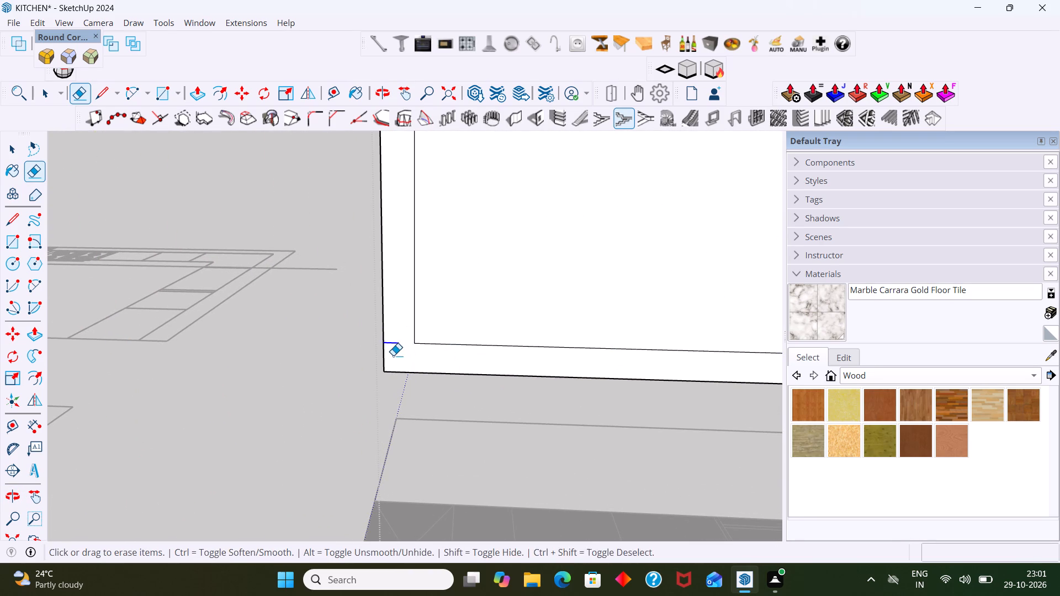
left_click_drag(393, 355, 393, 356)
Erase the crossing segments below the divider between the first and second wall cabinets, opening it into the bottom strip.
scroll(390, 355, "down", 5)
middle_click_drag(446, 369, 129, 371, "shift")
scroll(324, 368, "up", 6)
left_click_drag(347, 342, 318, 382)
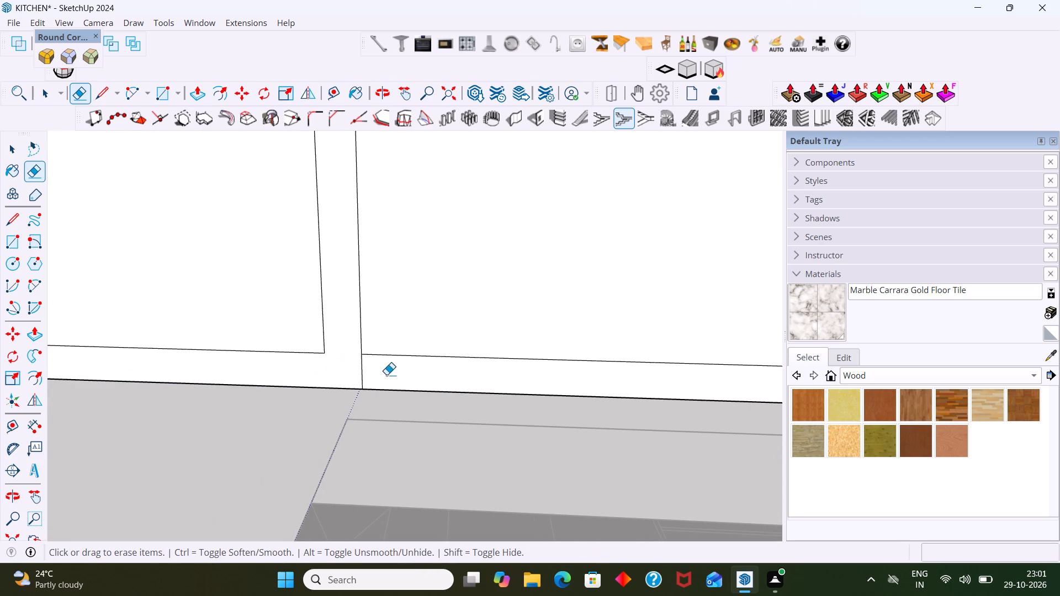
left_click_drag(386, 374, 349, 365)
Erase the crossing segments below the divider between the second and third wall cabinets, opening it into the bottom strip.
scroll(358, 367, "down", 6)
middle_click_drag(404, 385, 153, 360, "shift")
scroll(428, 351, "down", 4)
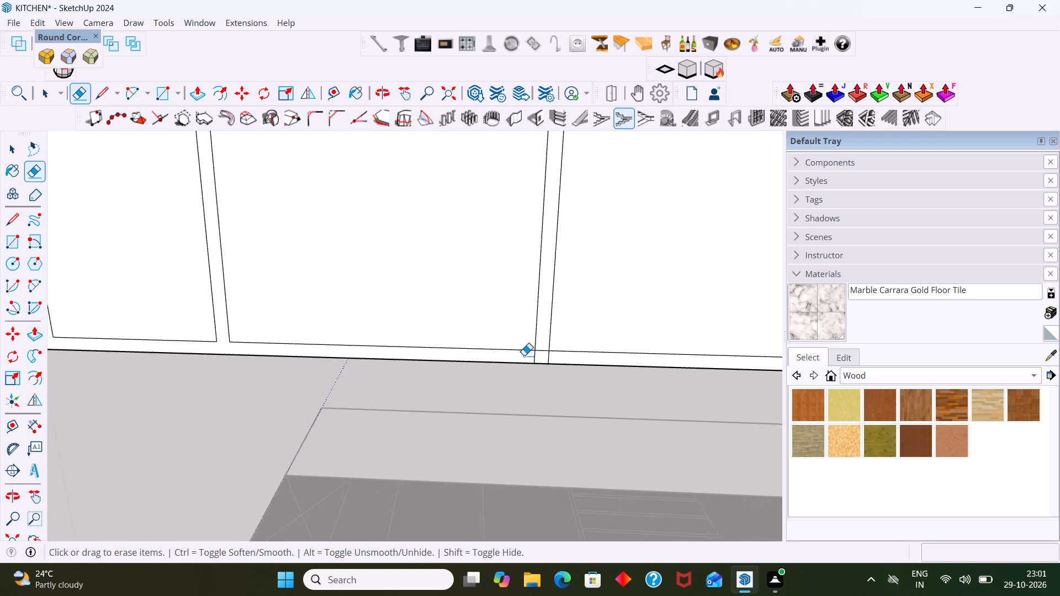
scroll(524, 355, "down", 4)
middle_click_drag(538, 367, 291, 331, "shift")
scroll(294, 327, "up", 14)
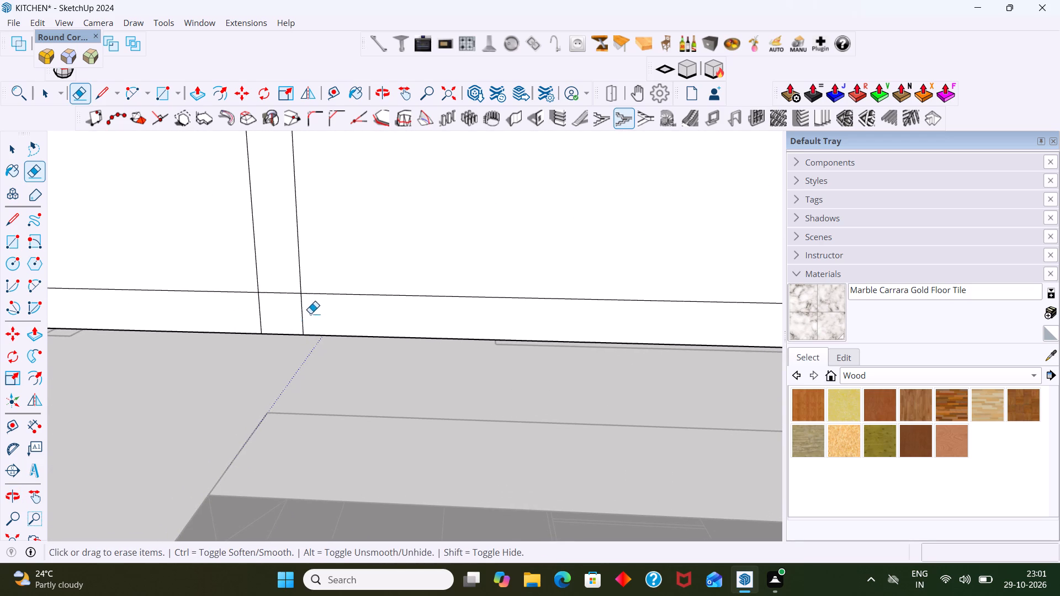
left_click_drag(311, 312, 255, 304)
left_click_drag(282, 274, 271, 321)
Erase the crossing segments at the third wall cabinet's bottom corner beside the tall section, joining its side panel to the bottom strip.
scroll(269, 313, "down", 4)
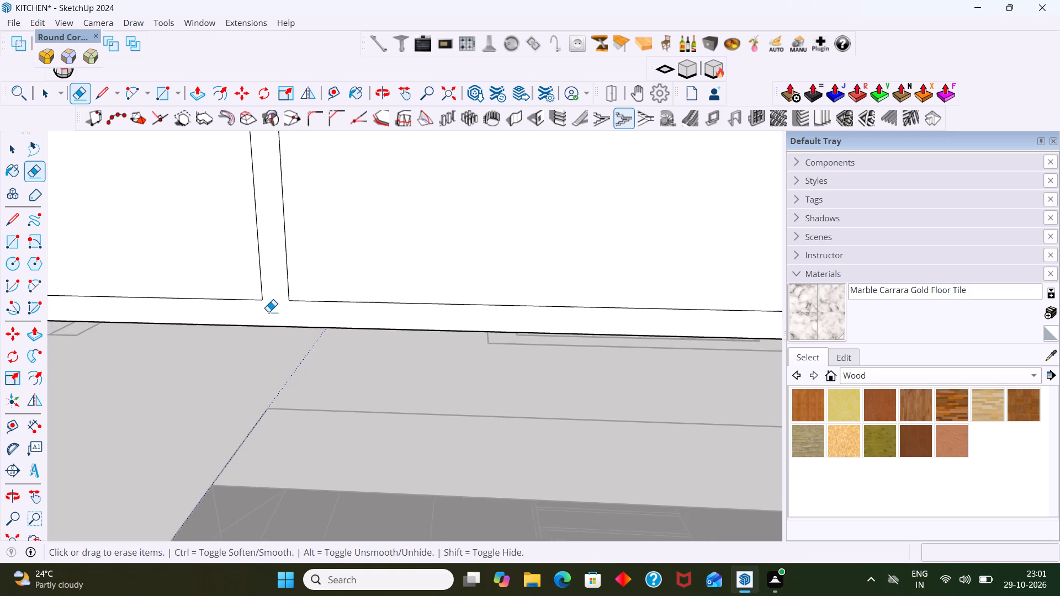
scroll(268, 312, "down", 3)
scroll(322, 338, "down", 9)
middle_click_drag(462, 381, 260, 360, "shift")
scroll(267, 334, "down", 3)
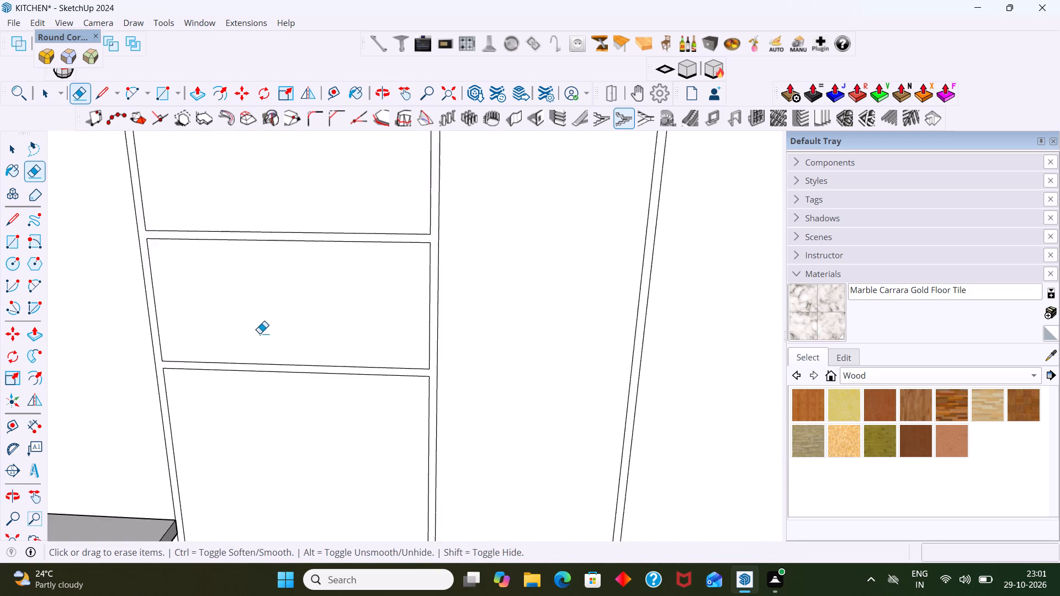
scroll(259, 333, "down", 6)
middle_click_drag(213, 334, 410, 387)
scroll(208, 350, "up", 5)
middle_click_drag(185, 350, 306, 332)
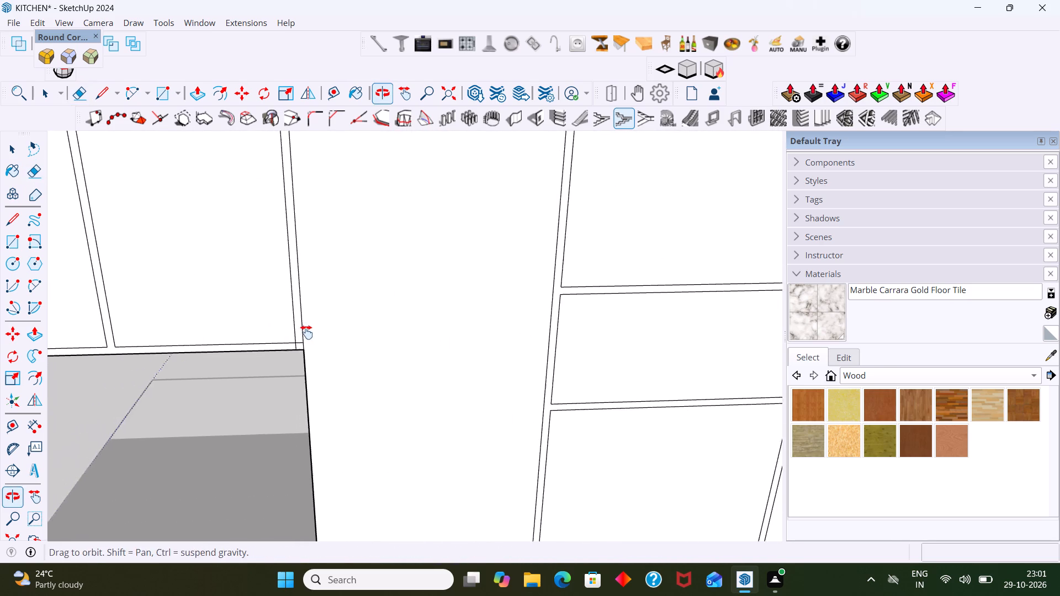
middle_click_drag(306, 332, 309, 332)
scroll(295, 340, "up", 14)
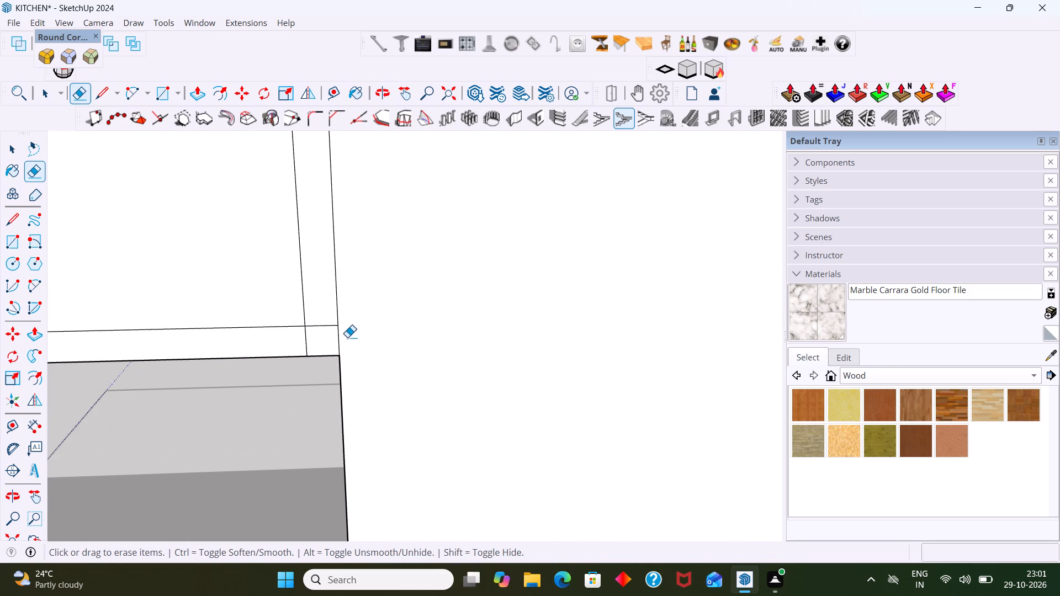
left_click_drag(322, 313, 302, 345)
scroll(306, 338, "down", 8)
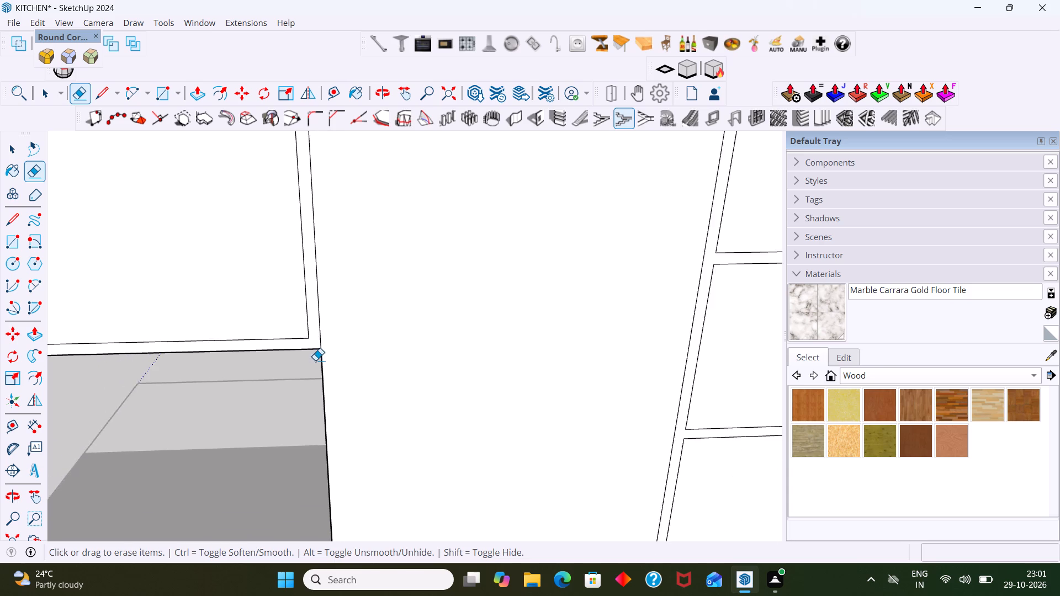
Extrude the joined cabinet frame face 300 mm forward with Push/Pull.
scroll(315, 360, "down", 15)
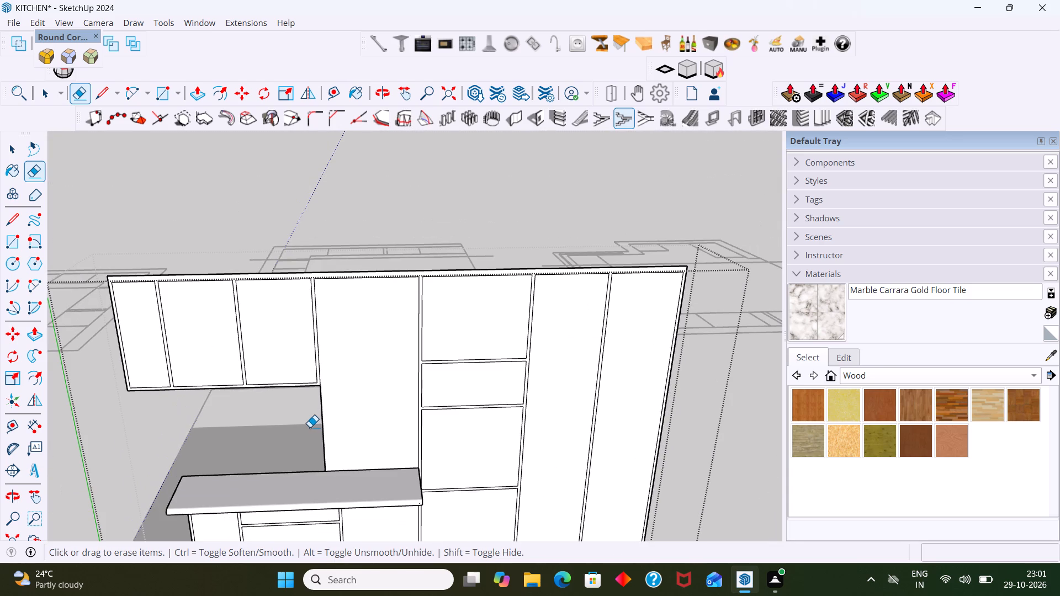
scroll(309, 426, "up", 2)
key("space")
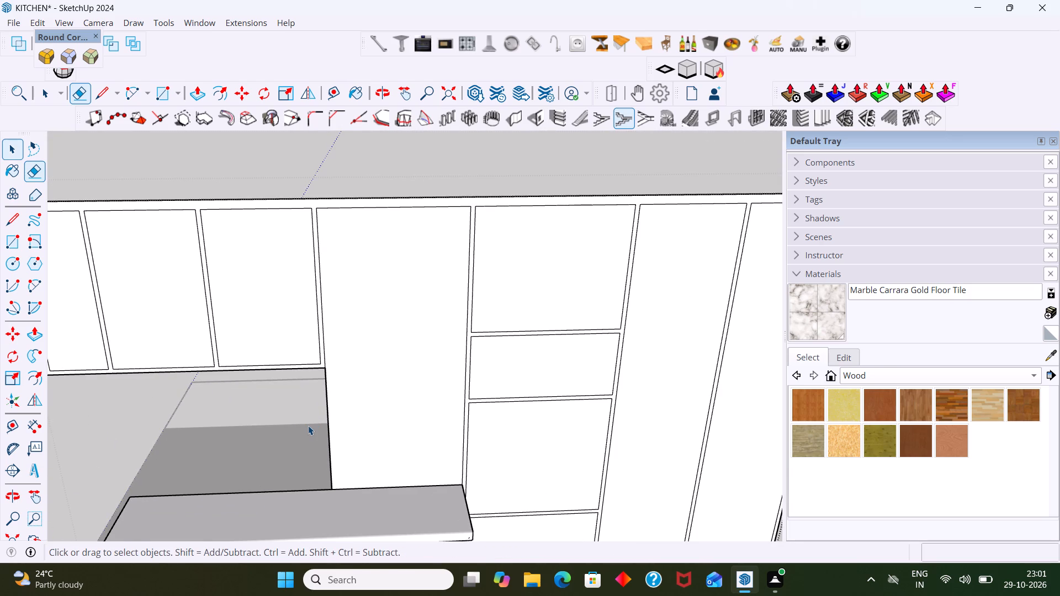
scroll(307, 217, "up", 2)
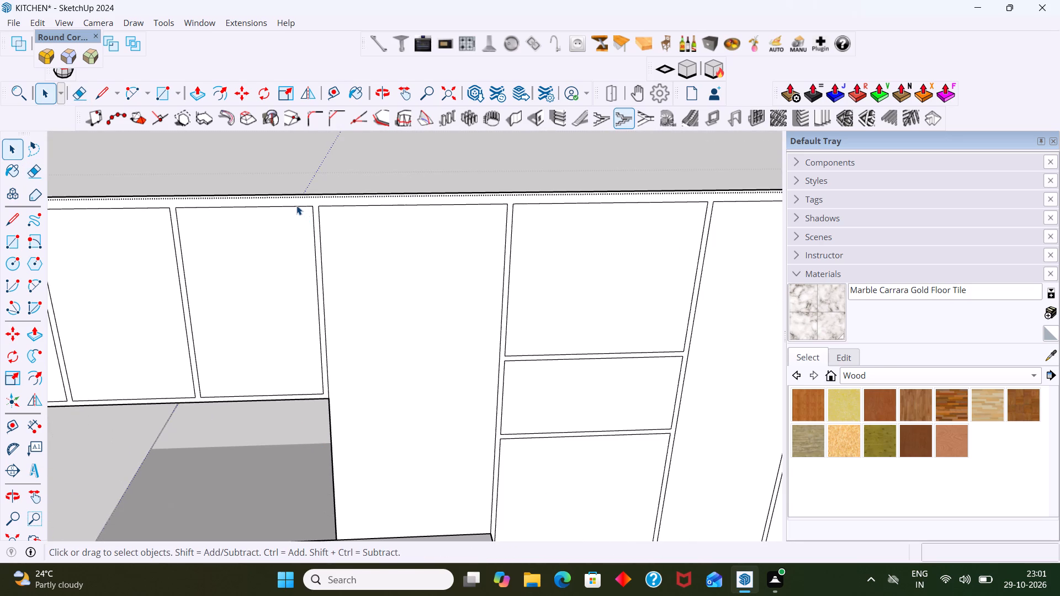
left_click(296, 205)
left_click(296, 200)
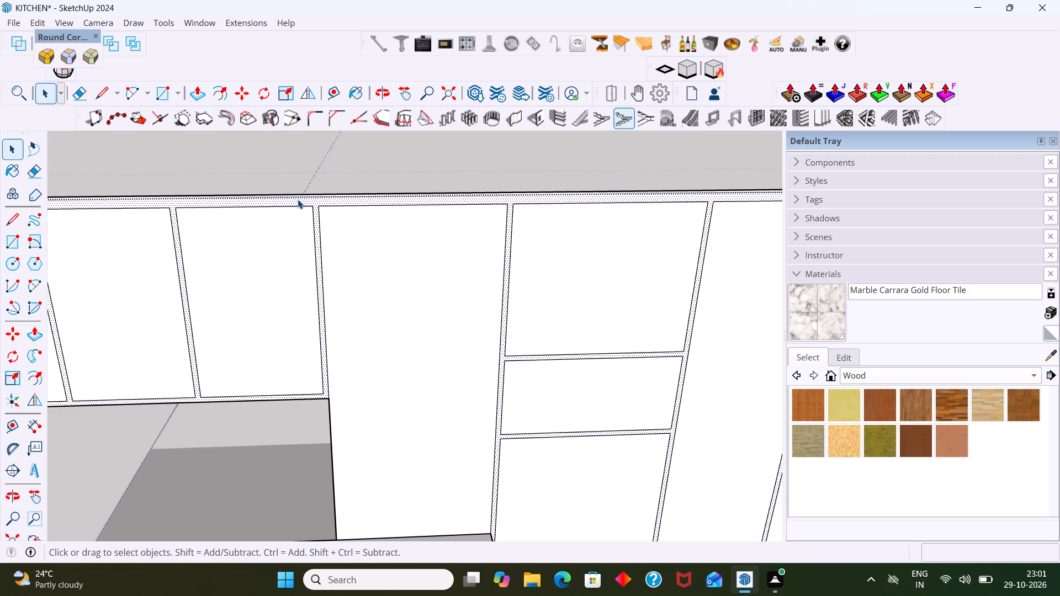
key("p")
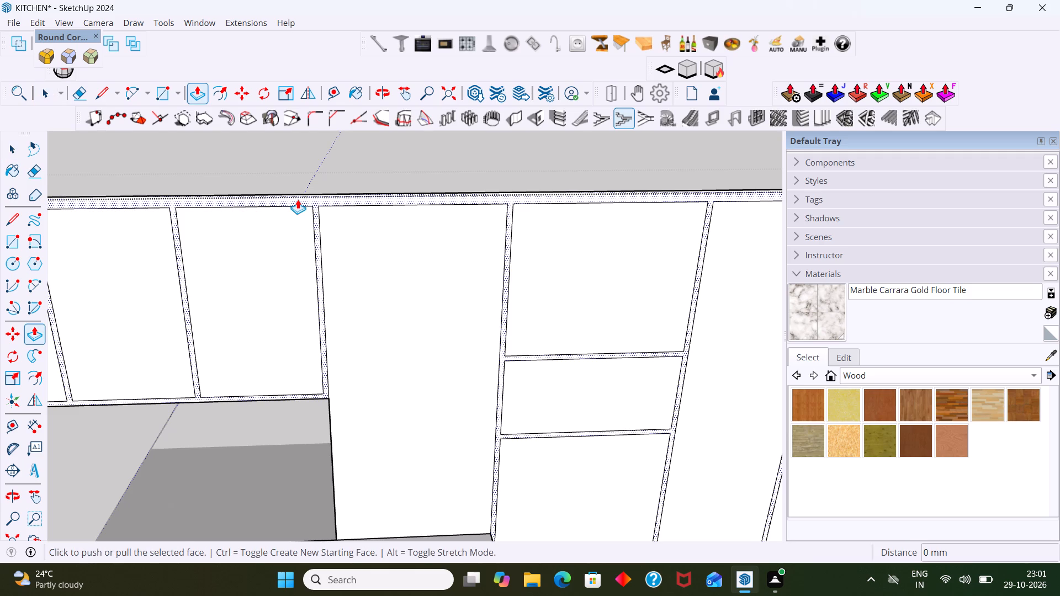
left_click(298, 199)
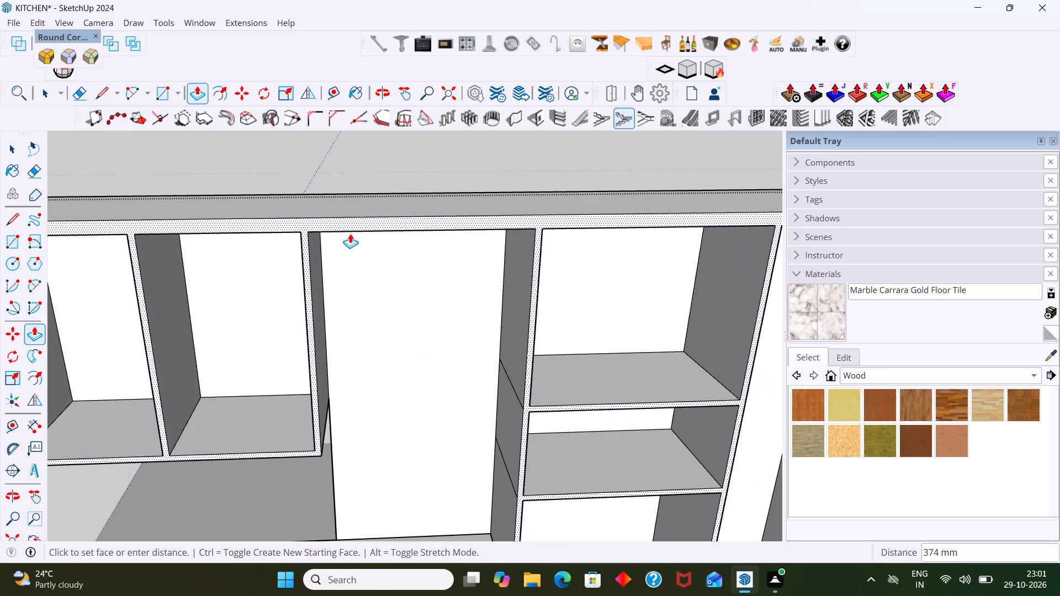
type("300")
key("Return")
key("space")
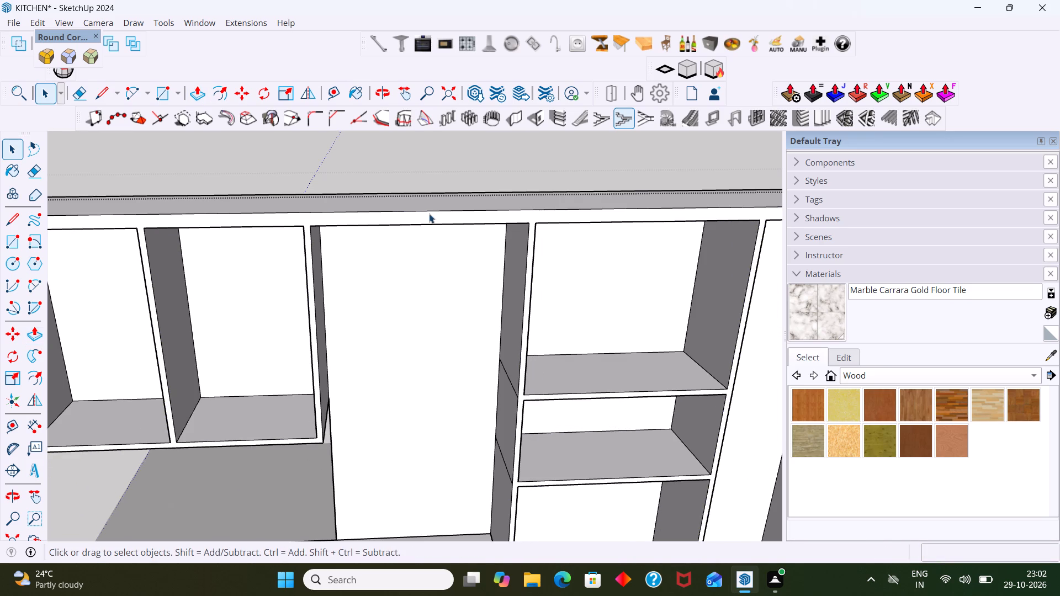
left_click(431, 150)
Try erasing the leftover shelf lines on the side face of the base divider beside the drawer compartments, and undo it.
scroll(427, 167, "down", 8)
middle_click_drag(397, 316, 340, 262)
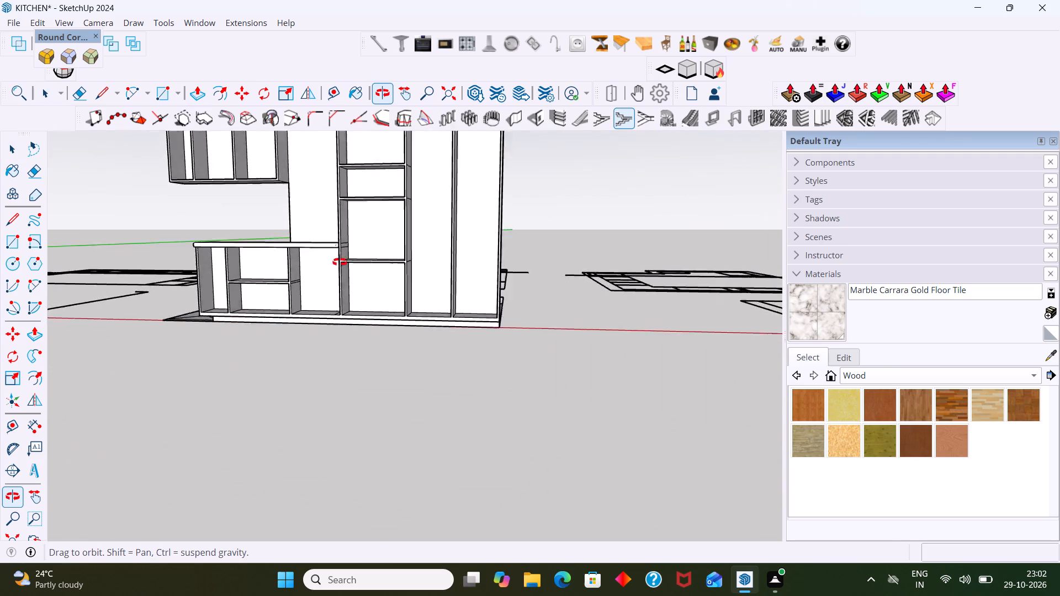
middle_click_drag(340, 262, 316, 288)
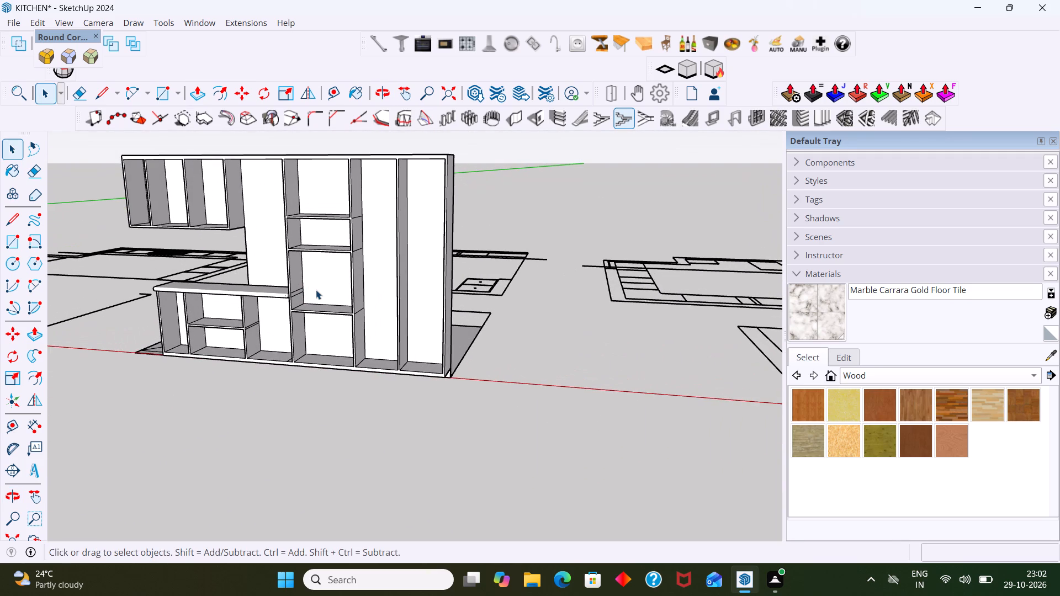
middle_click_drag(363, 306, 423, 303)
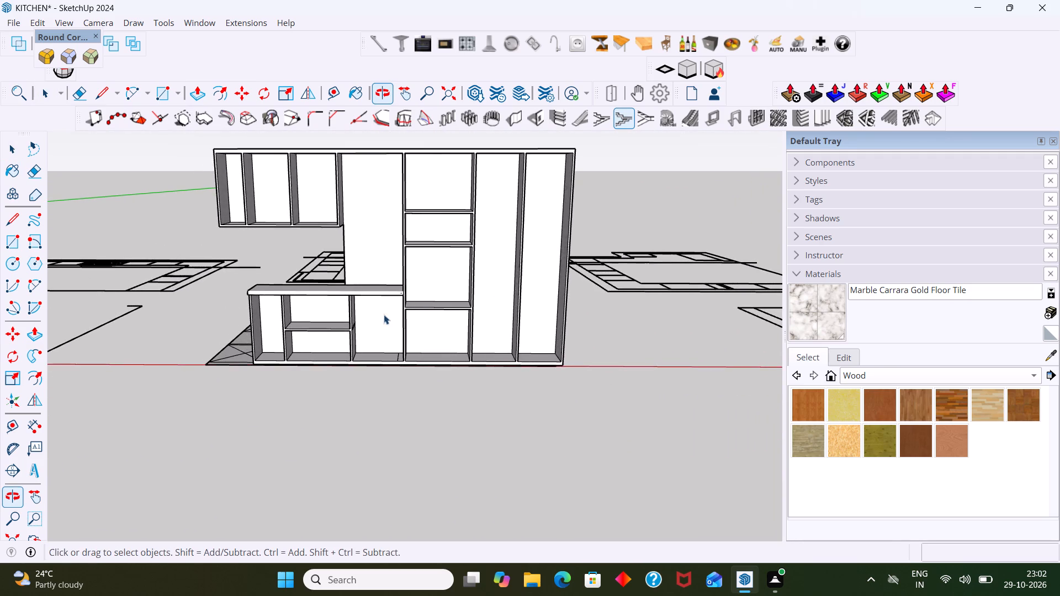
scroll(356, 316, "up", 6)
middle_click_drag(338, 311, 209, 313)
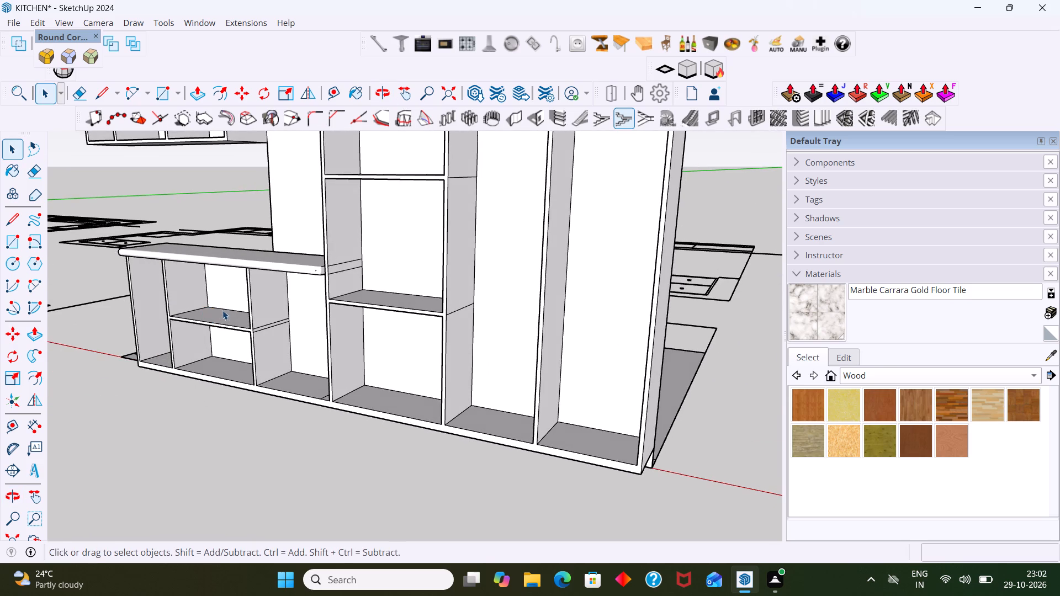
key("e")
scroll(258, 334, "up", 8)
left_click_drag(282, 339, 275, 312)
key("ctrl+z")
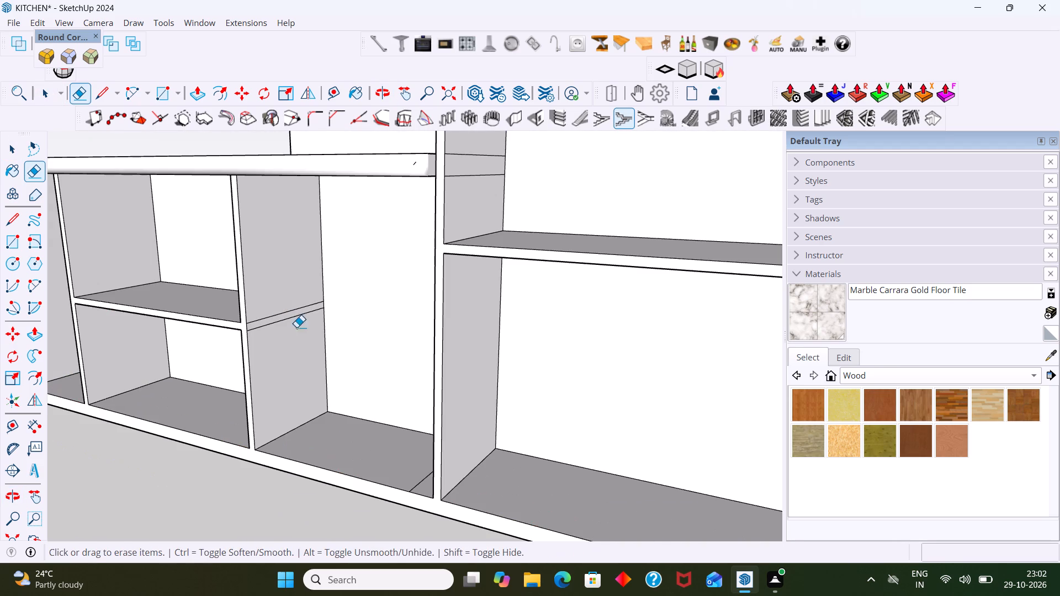
Erase the two leftover shelf lines on the base divider's side face inside the compartment beside the tall column.
key("space")
triple_click(293, 338)
left_click(290, 332)
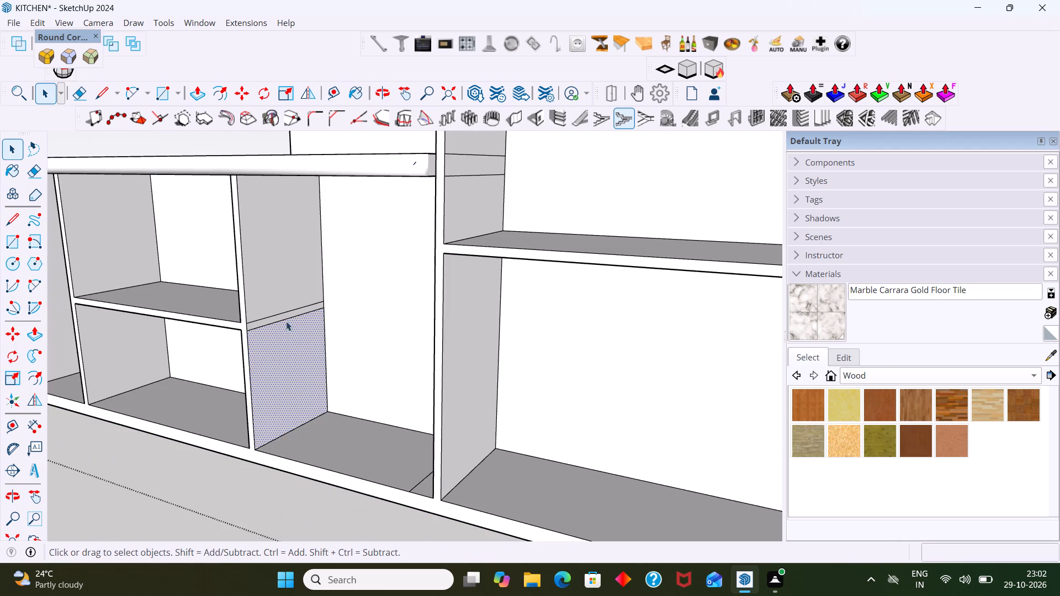
key("e")
left_click_drag(290, 328, 285, 307)
Erase the stray lines on the bottom panel and tall-column side panel of the base compartment beside the tall column.
scroll(279, 313, "down", 4)
middle_click_drag(250, 335, 332, 346)
scroll(418, 417, "up", 2)
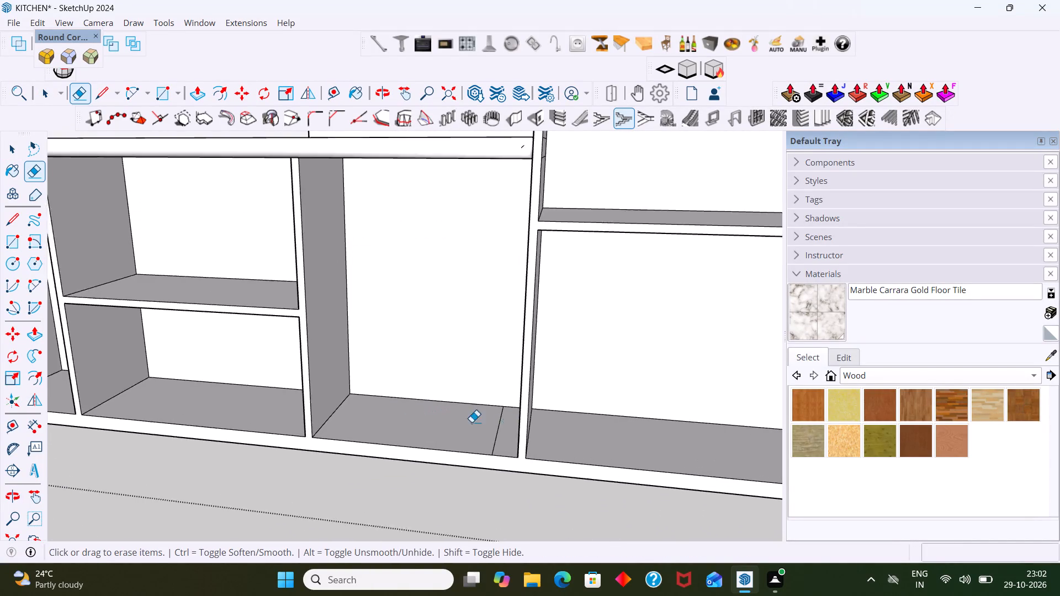
scroll(471, 422, "up", 3)
left_click(496, 427)
scroll(495, 416, "down", 8)
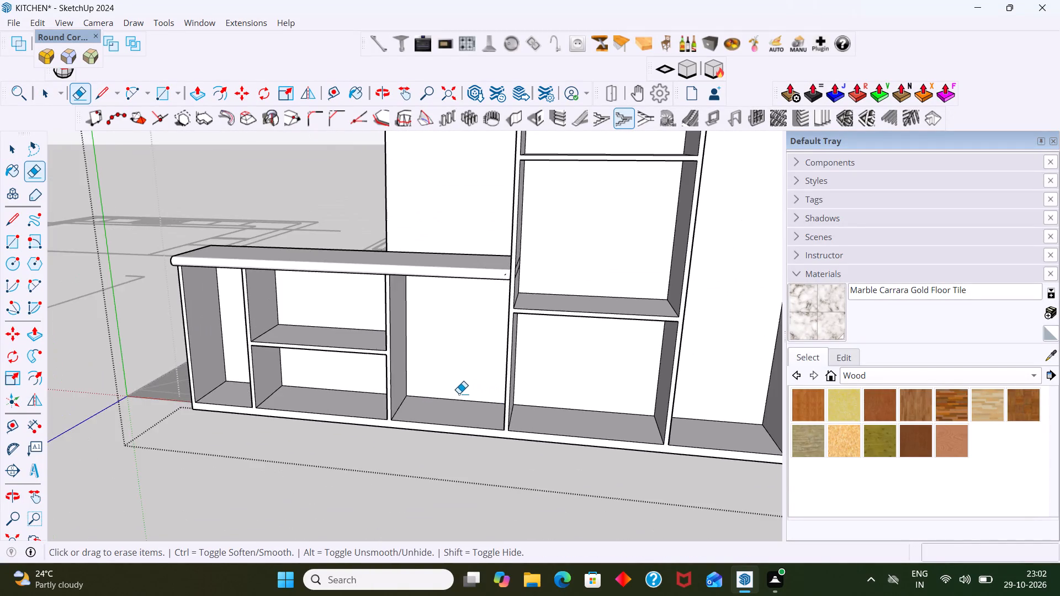
middle_click_drag(462, 393, 645, 349)
scroll(627, 274, "up", 6)
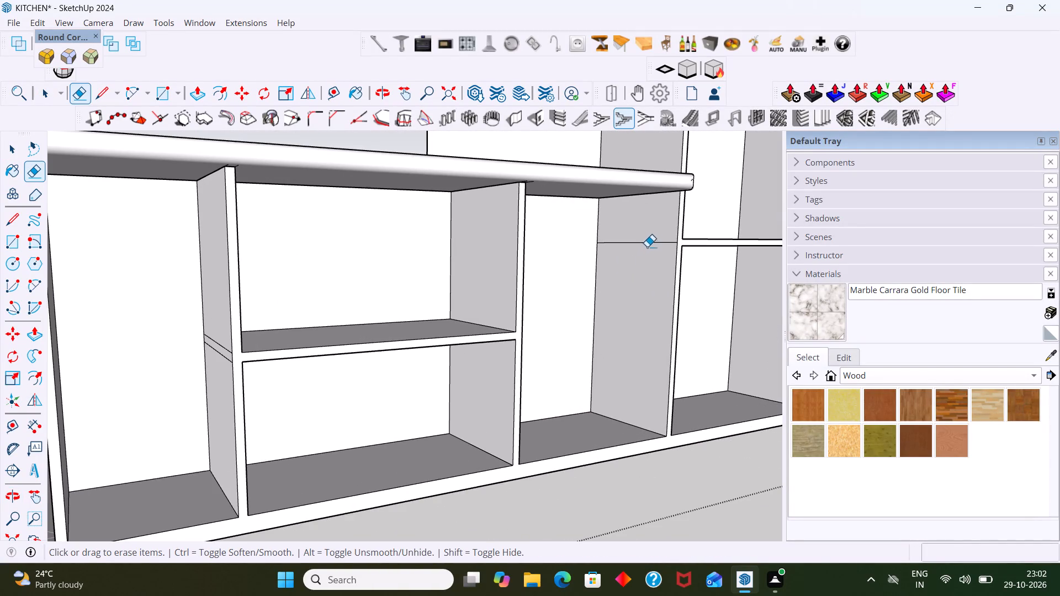
left_click(648, 244)
Erase the two leftover shelf lines on the divider's side face inside the narrow base compartment at the outer end.
scroll(642, 244, "down", 4)
middle_click_drag(611, 266, 421, 276)
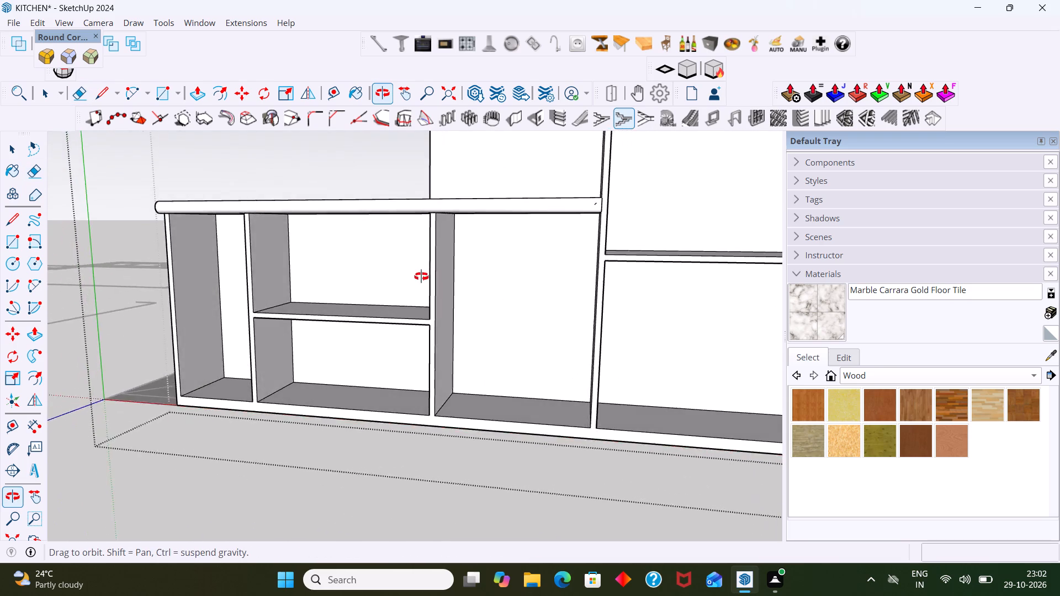
middle_click_drag(421, 276, 621, 317)
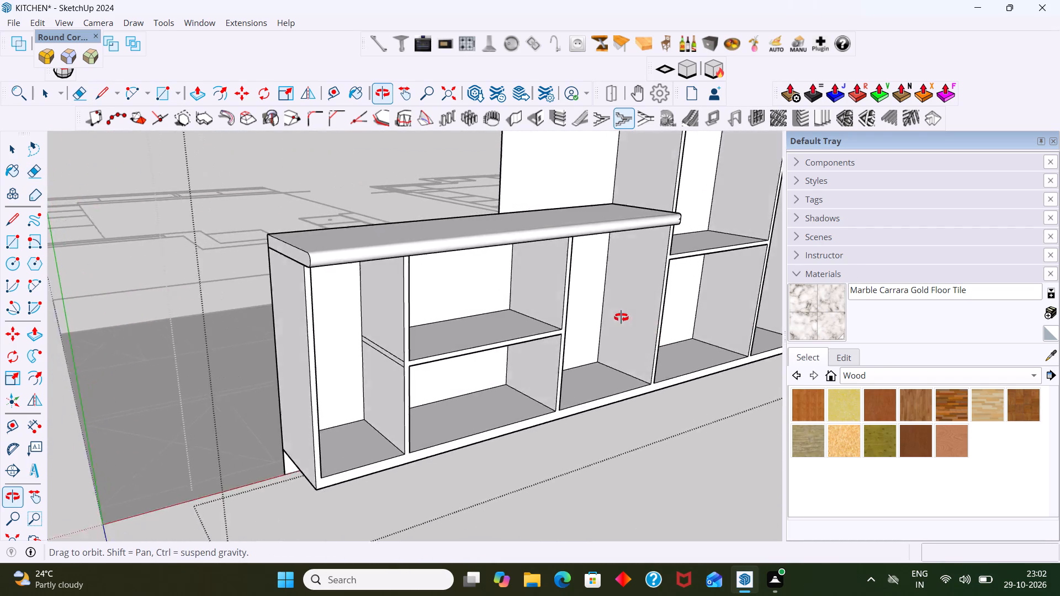
middle_click_drag(621, 317, 669, 315)
scroll(380, 356, "up", 6)
left_click_drag(459, 369, 456, 340)
Erase the two leftover countertop lines on the inner side face of the tall shelf column, above its lowest shelf.
scroll(451, 339, "down", 6)
middle_click_drag(491, 390, 214, 364)
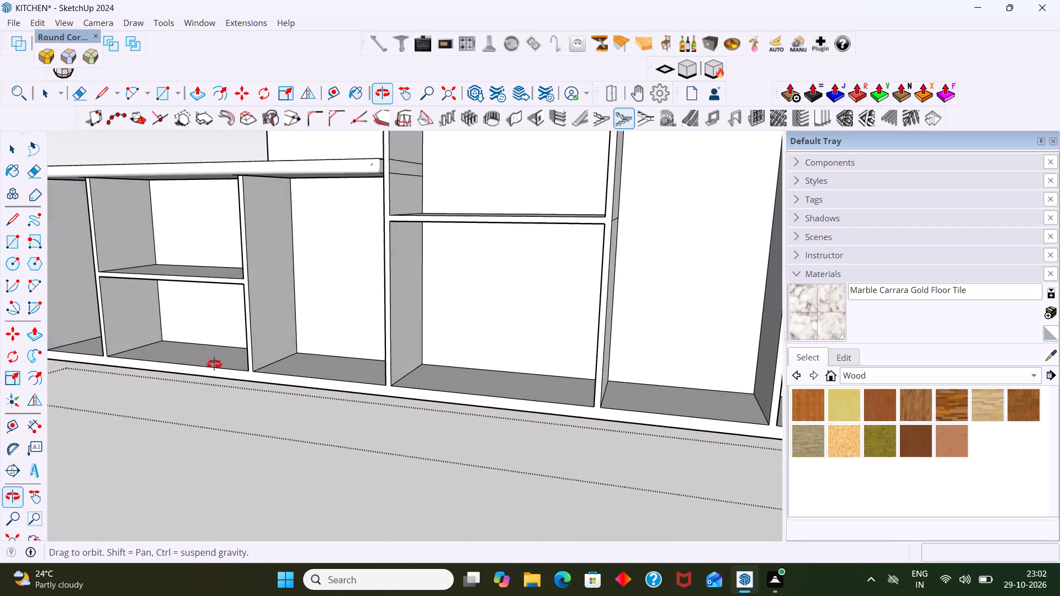
middle_click_drag(214, 364, 149, 328)
scroll(256, 205, "up", 1)
middle_click_drag(262, 210, 271, 295)
scroll(303, 291, "up", 1)
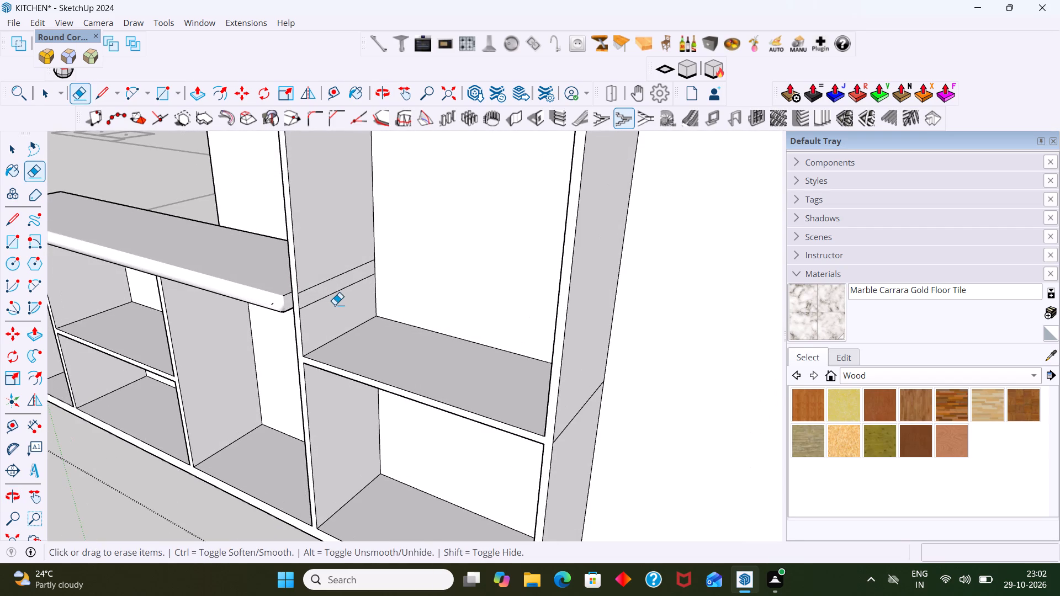
left_click_drag(335, 305, 332, 267)
Erase the leftover lowest-shelf line on the shelf column's side panel, on the face toward the adjoining full-height compartment.
scroll(321, 279, "down", 3)
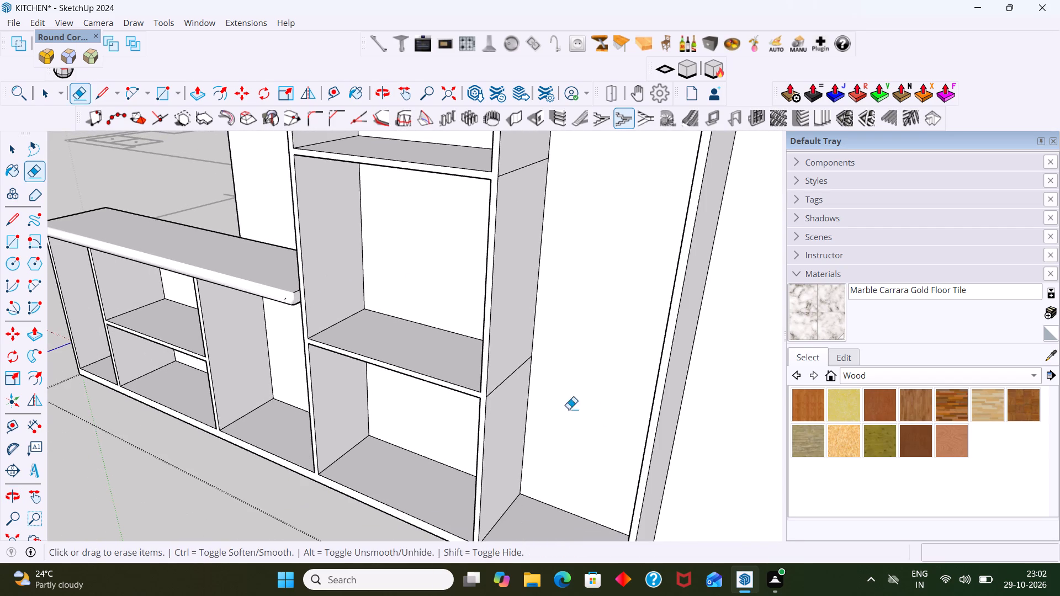
left_click_drag(521, 387, 515, 369)
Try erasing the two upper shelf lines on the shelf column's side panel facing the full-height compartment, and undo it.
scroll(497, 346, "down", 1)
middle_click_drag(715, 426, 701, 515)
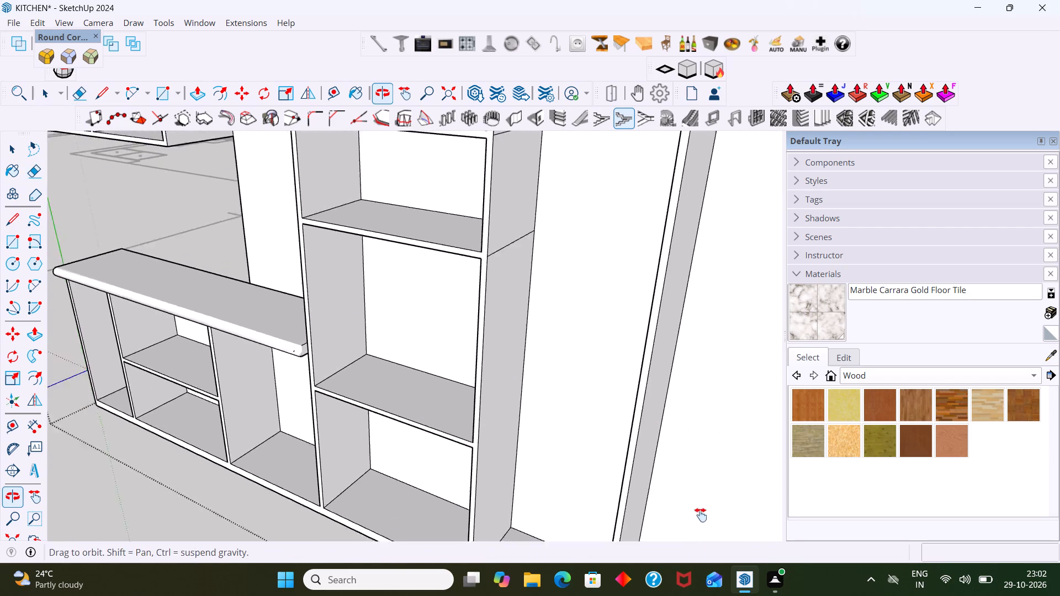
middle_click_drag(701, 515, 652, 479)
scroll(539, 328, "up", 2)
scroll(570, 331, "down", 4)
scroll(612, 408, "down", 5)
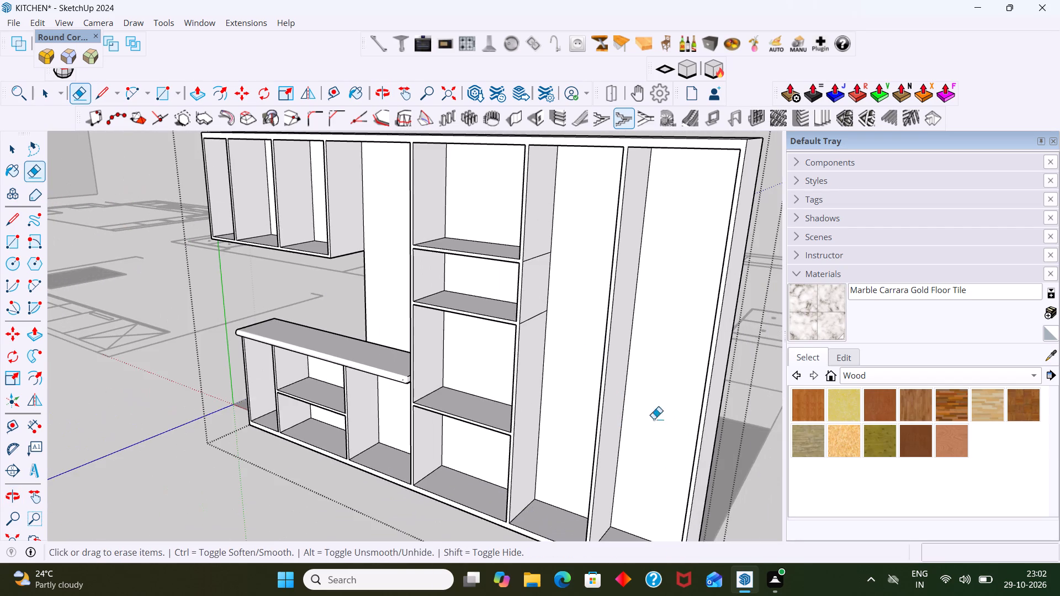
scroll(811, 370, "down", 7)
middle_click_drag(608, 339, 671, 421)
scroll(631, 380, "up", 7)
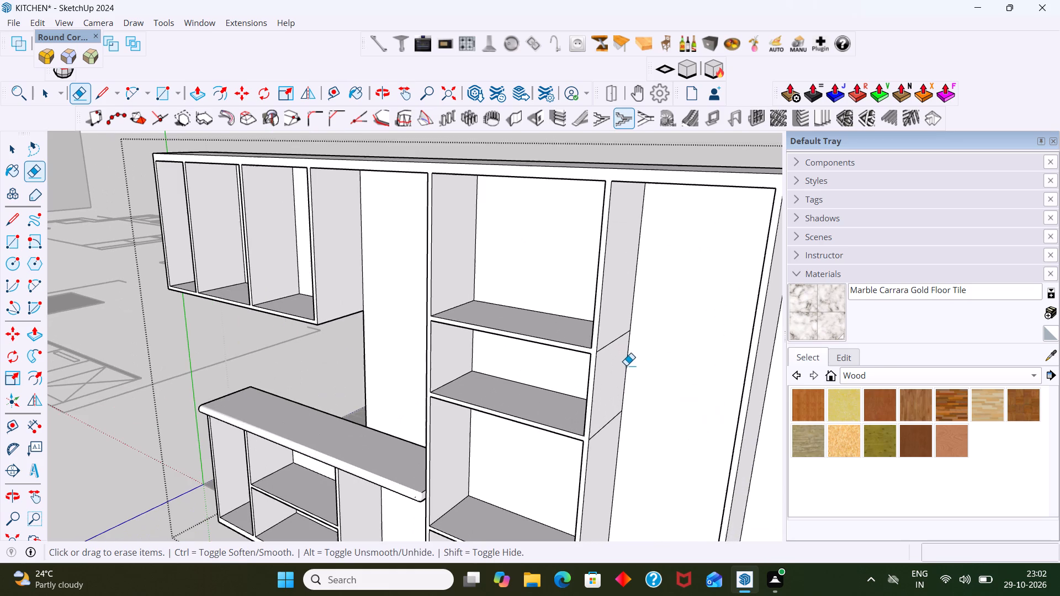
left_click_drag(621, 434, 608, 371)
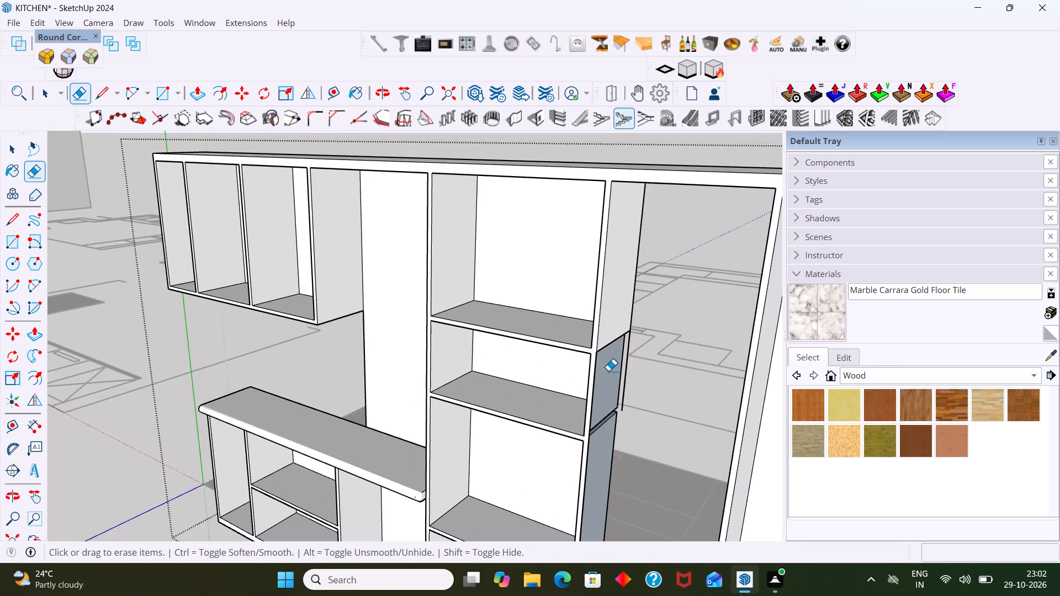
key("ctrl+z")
Erase the two upper shelf lines on the shelf column's side panel facing the full-height compartment, keeping the panel's edges.
left_click_drag(615, 367, 617, 344)
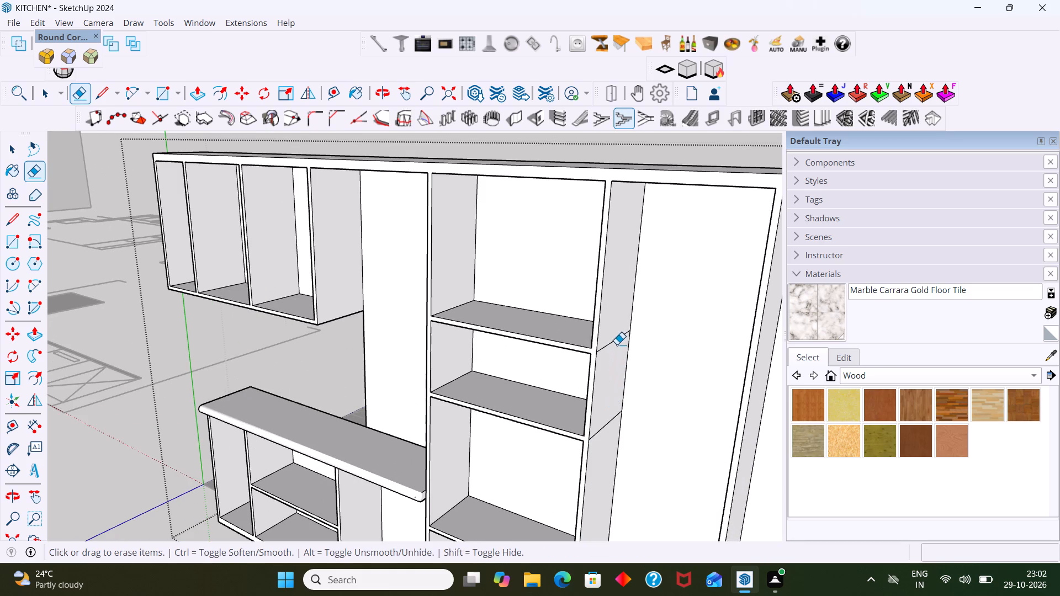
left_click_drag(617, 344, 617, 340)
left_click_drag(611, 430, 609, 411)
Examine the whole cabinet unit from several angles for remaining stray lines.
scroll(604, 411, "down", 4)
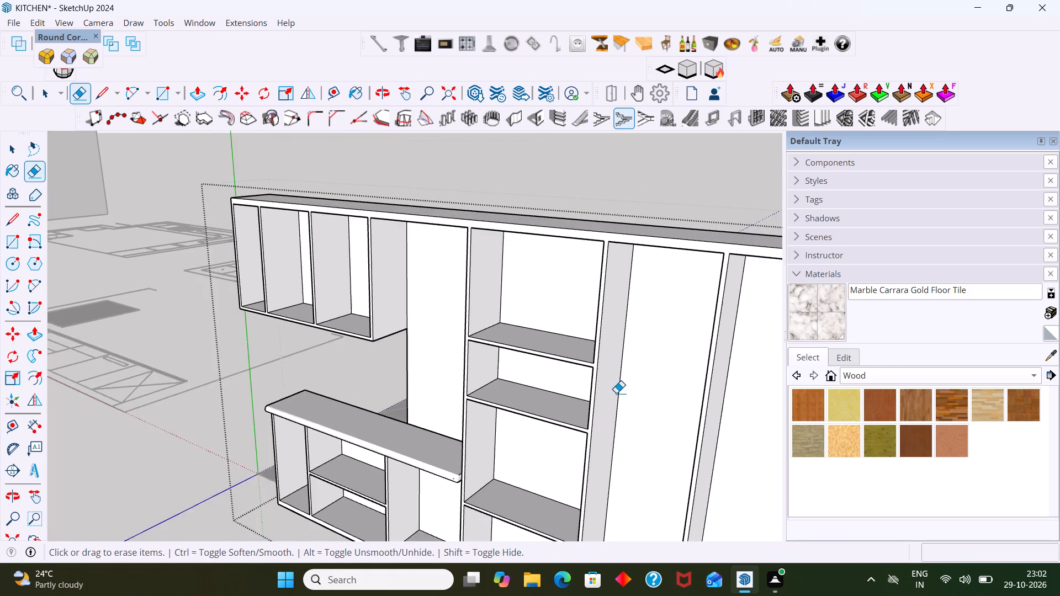
scroll(616, 393, "down", 3)
scroll(653, 445, "down", 2)
middle_click_drag(661, 467, 739, 433)
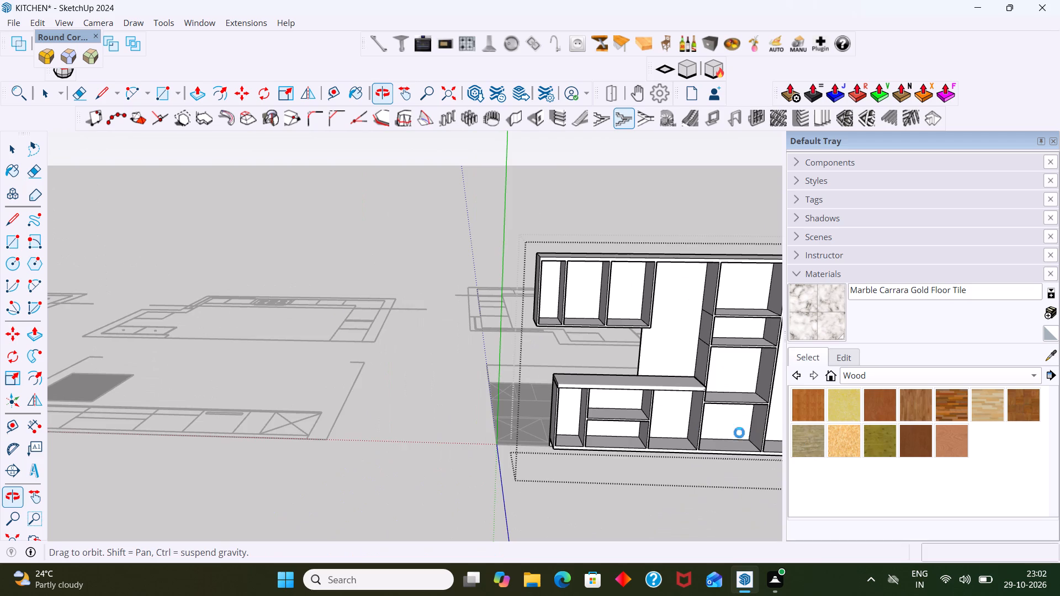
middle_click_drag(739, 433, 692, 426)
scroll(645, 412, "down", 2)
middle_click_drag(654, 414, 471, 413, "shift")
middle_click_drag(409, 407, 533, 419)
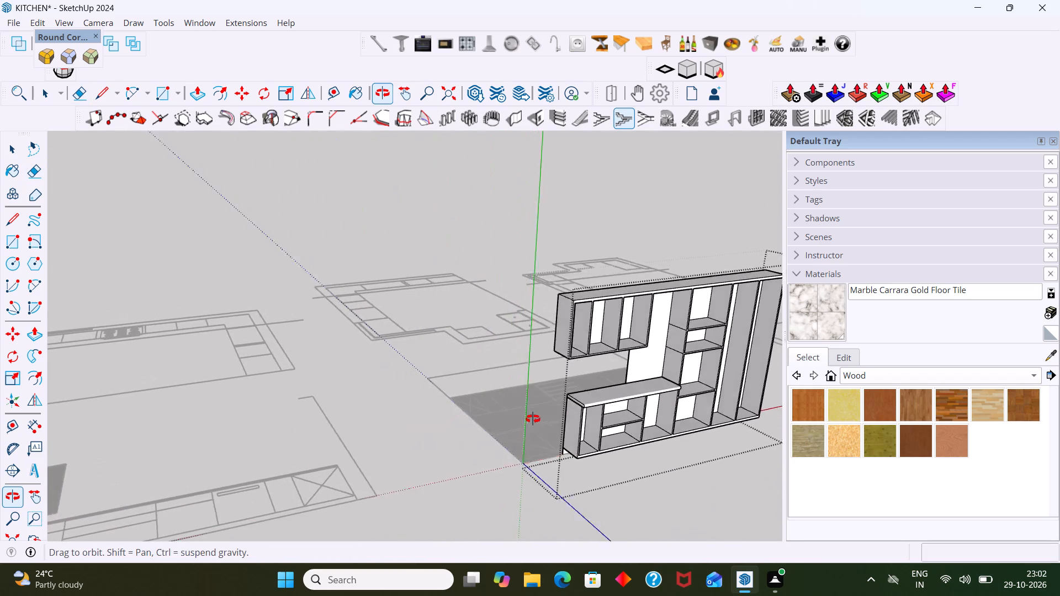
middle_click_drag(533, 419, 488, 440)
scroll(1042, 421, "down", 3)
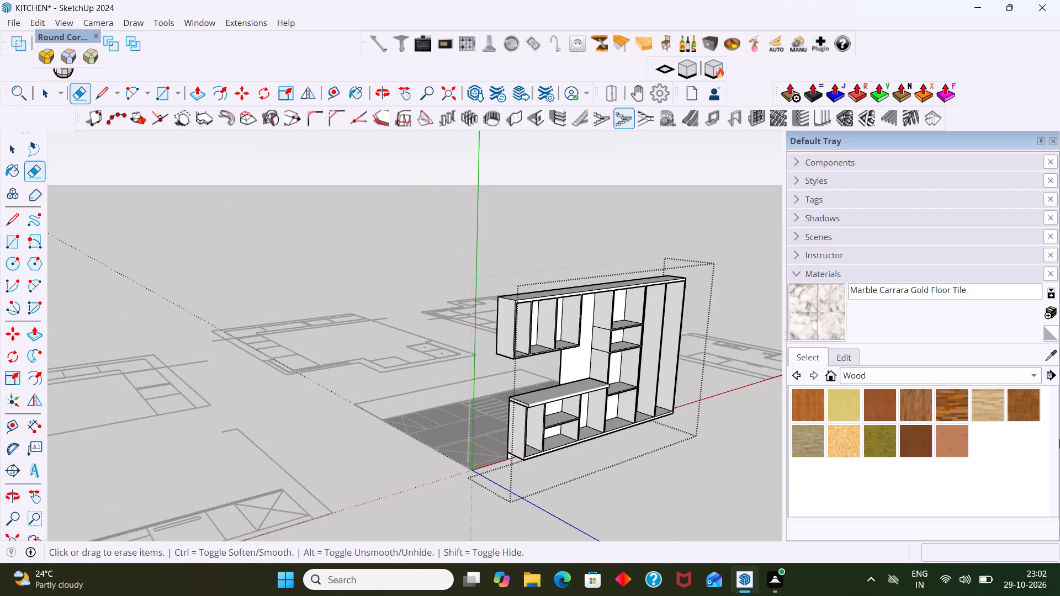
middle_click_drag(632, 400, 422, 440)
scroll(470, 422, "down", 1)
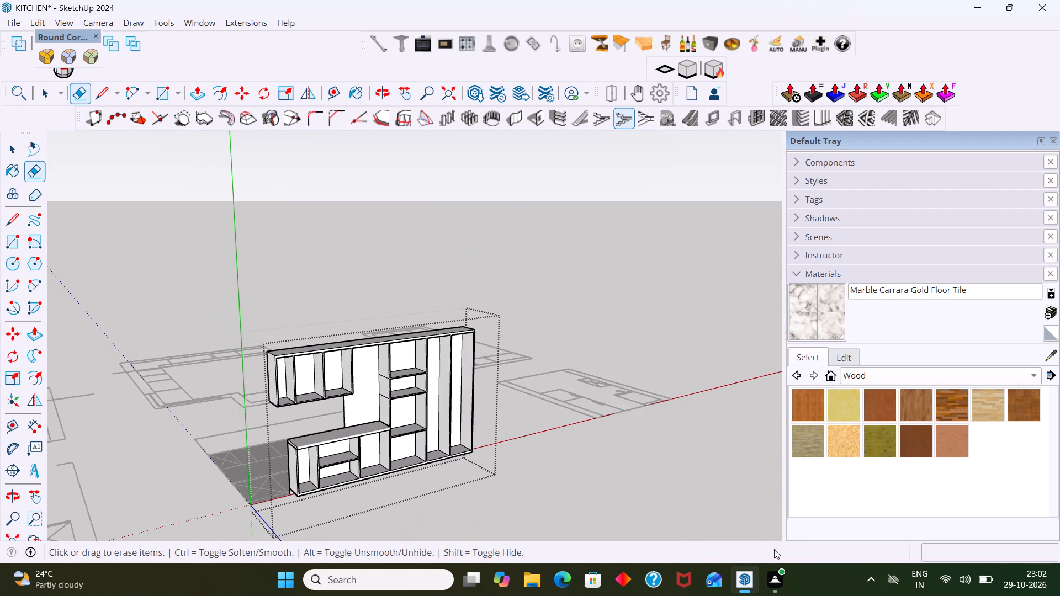
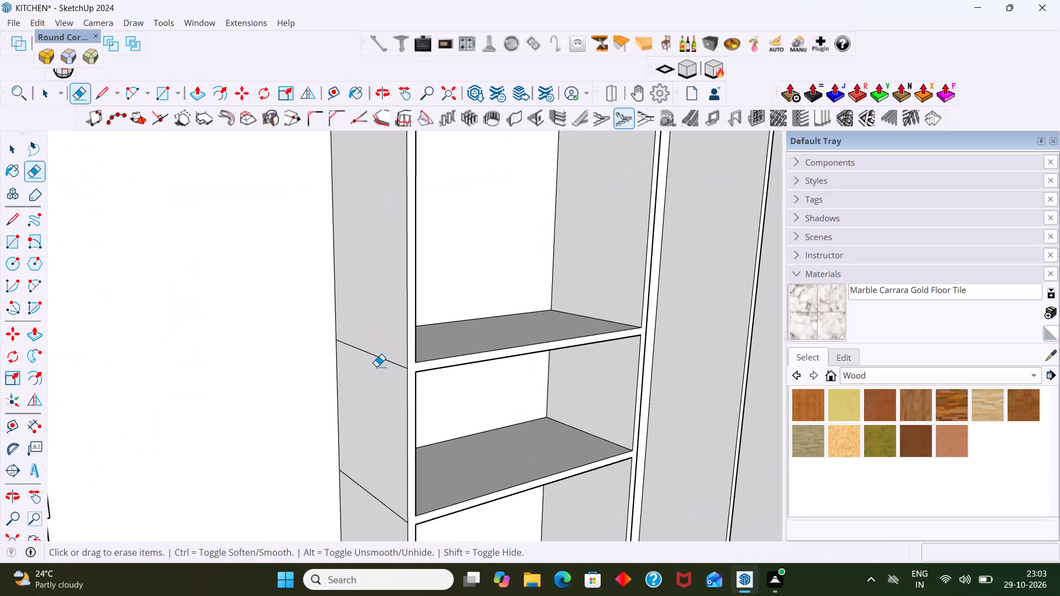
Erase the two upper shelf lines on the shelf column's side panel, on the face toward the open bay above the counter.
left_click_drag(377, 366, 380, 343)
left_click_drag(375, 506, 376, 476)
scroll(374, 472, "down", 5)
scroll(394, 400, "down", 2)
scroll(261, 378, "down", 2)
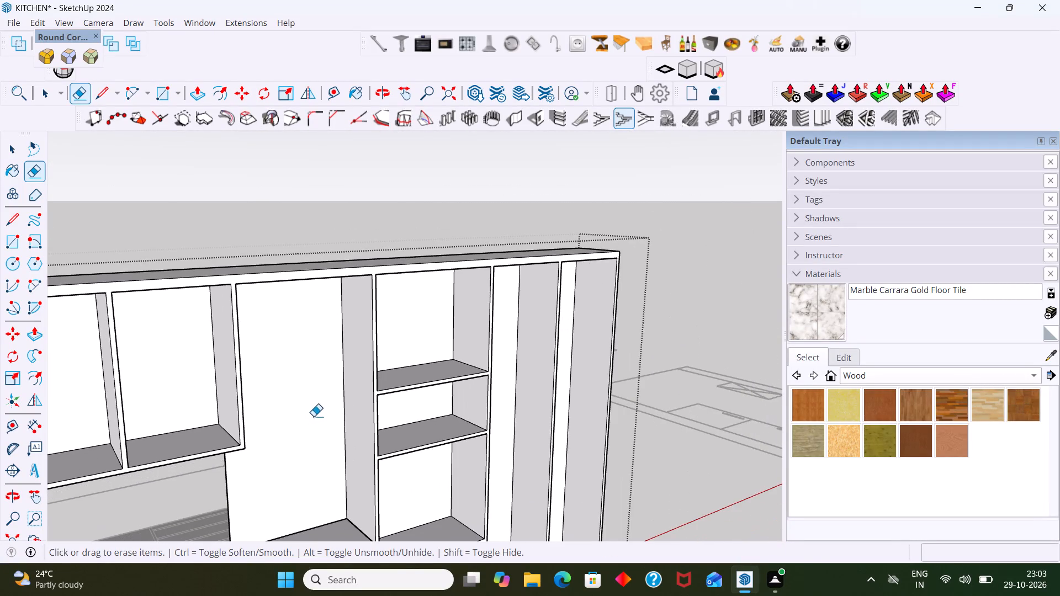
middle_click_drag(320, 409, 33, 411)
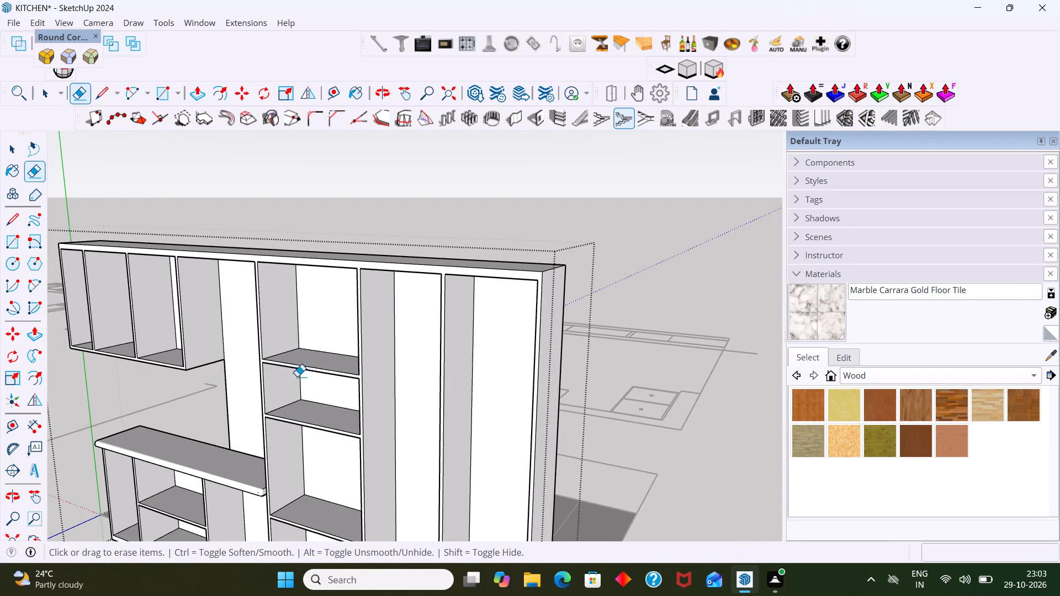
scroll(204, 365, "down", 2)
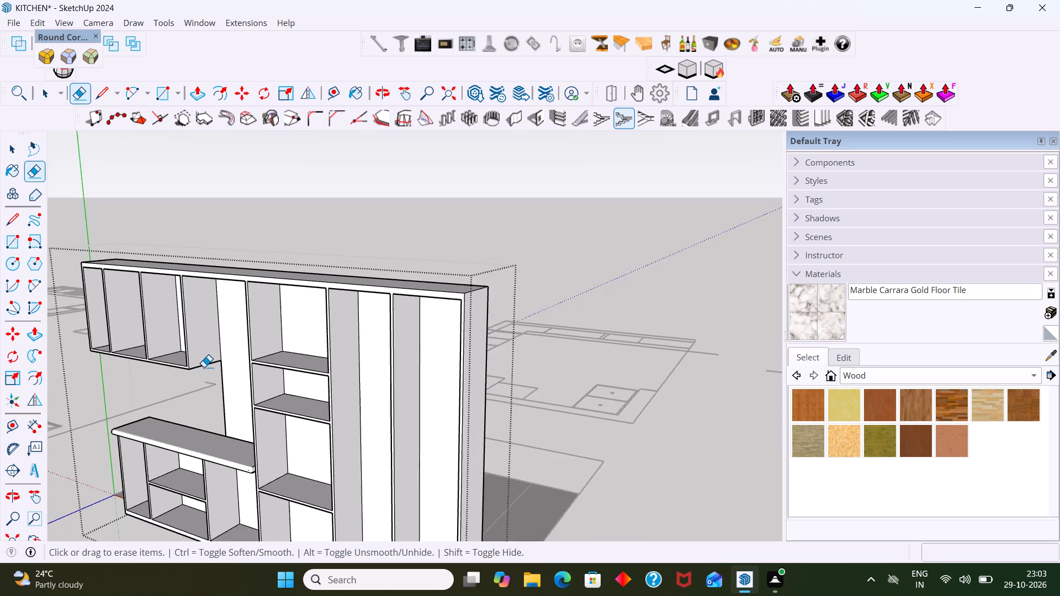
scroll(204, 367, "down", 3)
middle_click_drag(225, 386, 200, 374)
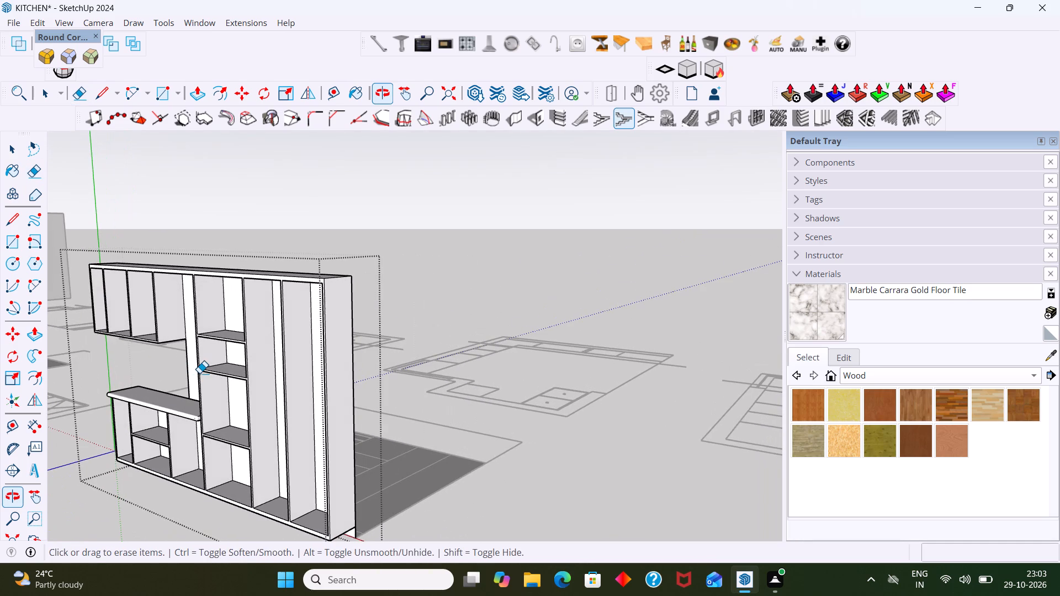
scroll(204, 371, "down", 3)
key("space")
left_click(391, 484)
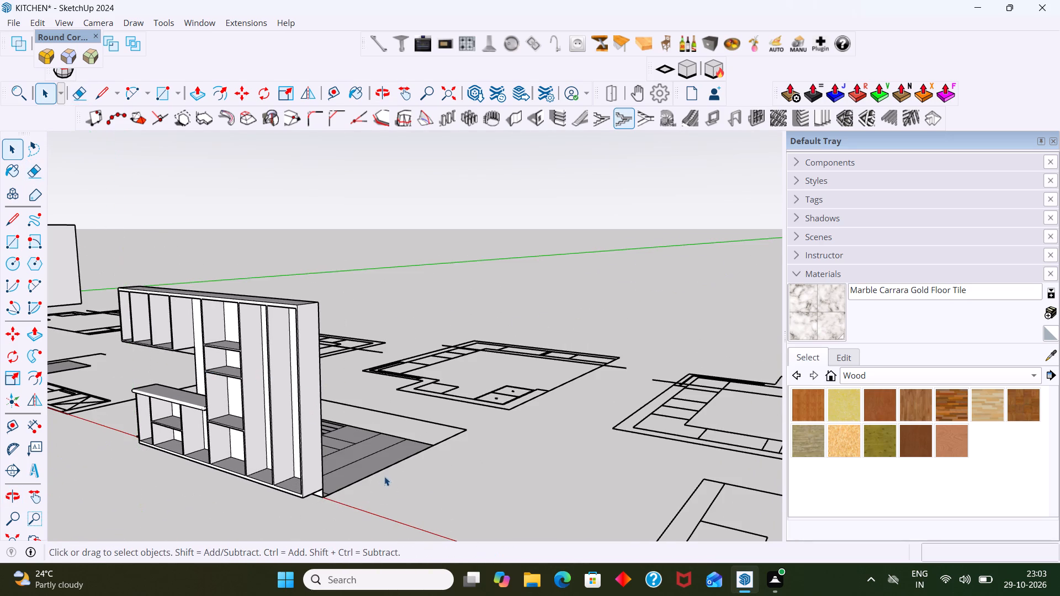
Extrude the front face of the recessed plinth beneath the cabinet unit forward by 250 mm.
middle_click_drag(324, 453, 356, 429)
scroll(321, 441, "up", 6)
middle_click_drag(386, 454, 414, 386)
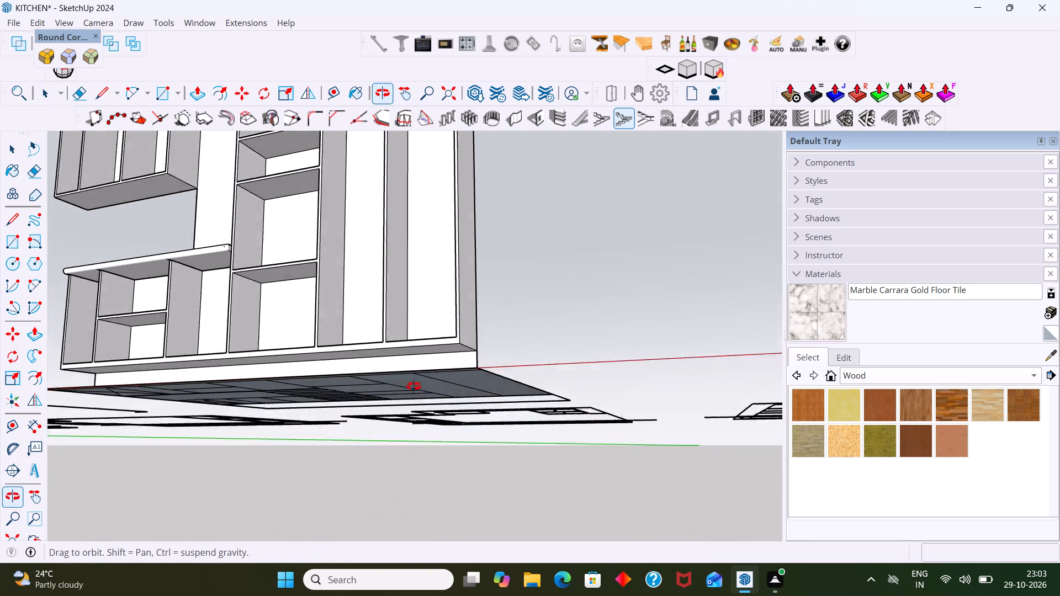
middle_click_drag(414, 386, 417, 380)
scroll(420, 373, "up", 3)
middle_click_drag(420, 367, 347, 381)
middle_click_drag(364, 370, 286, 419)
scroll(328, 400, "up", 1)
left_click(356, 383)
triple_click(360, 388)
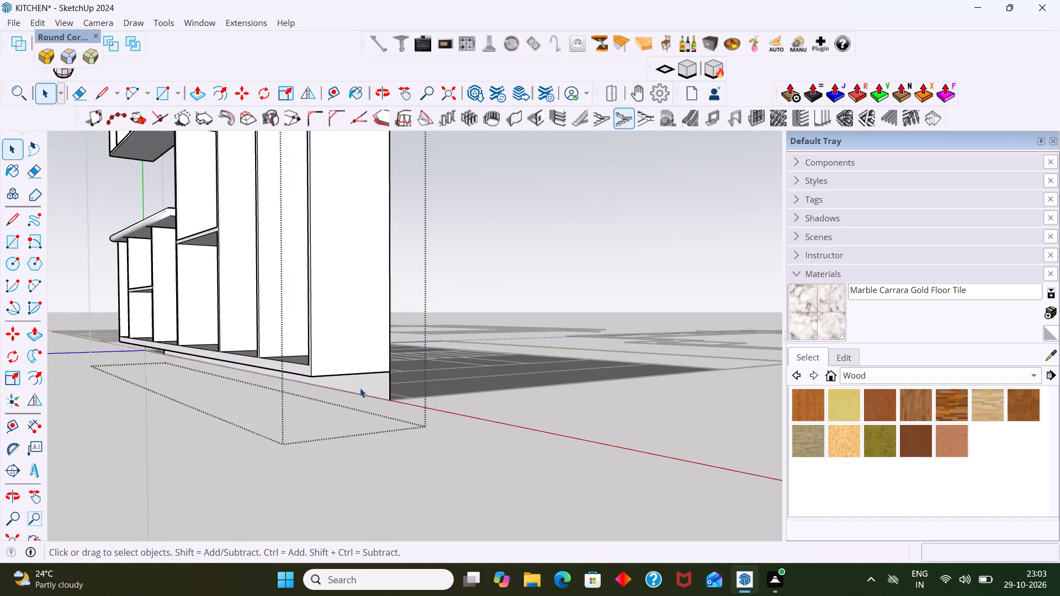
left_click(364, 387)
left_click(375, 393)
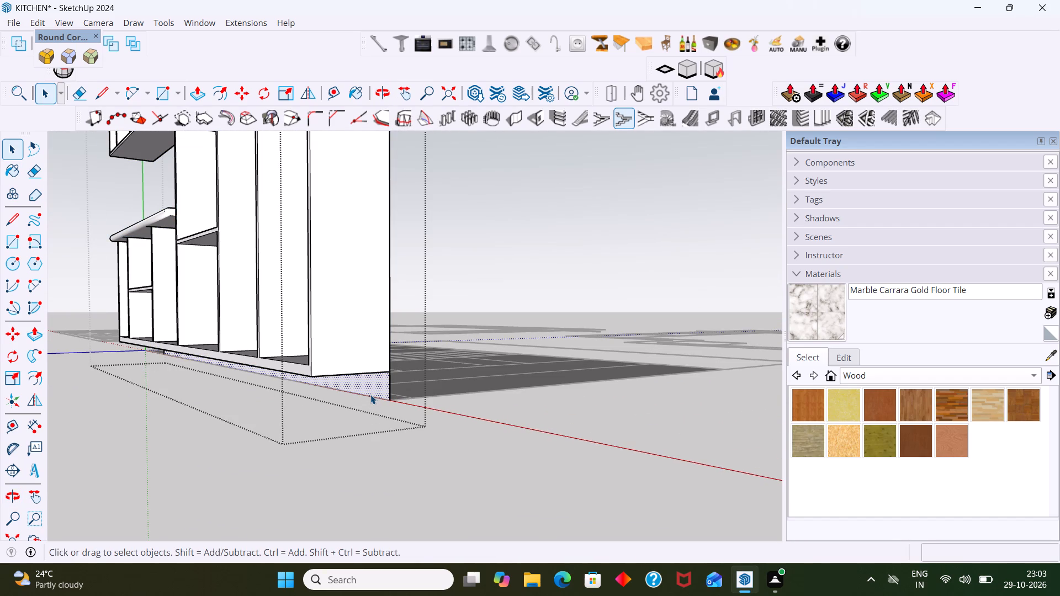
key("p")
left_click(370, 394)
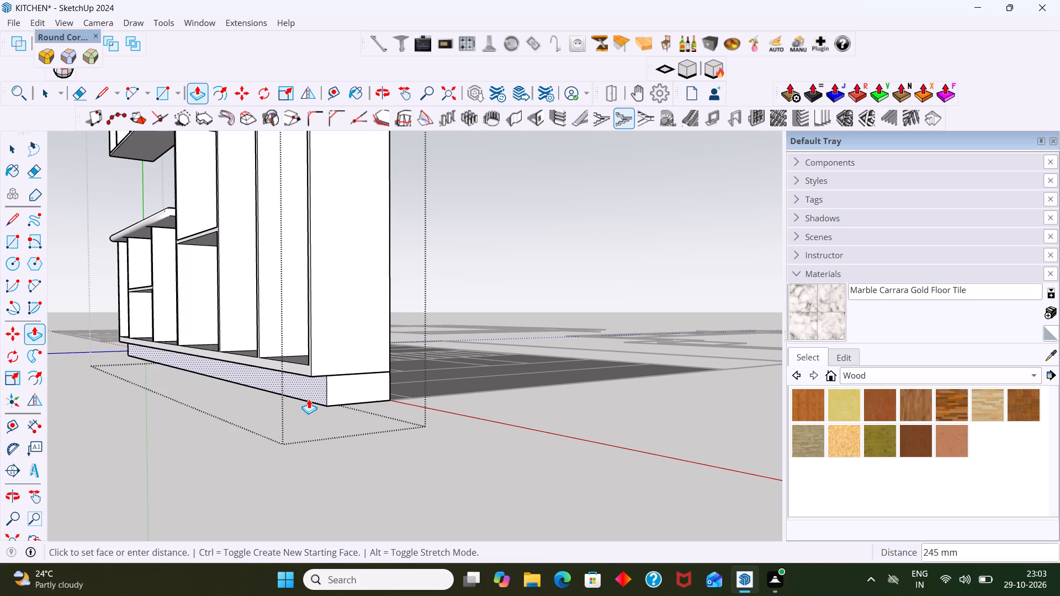
type("250")
key("Return")
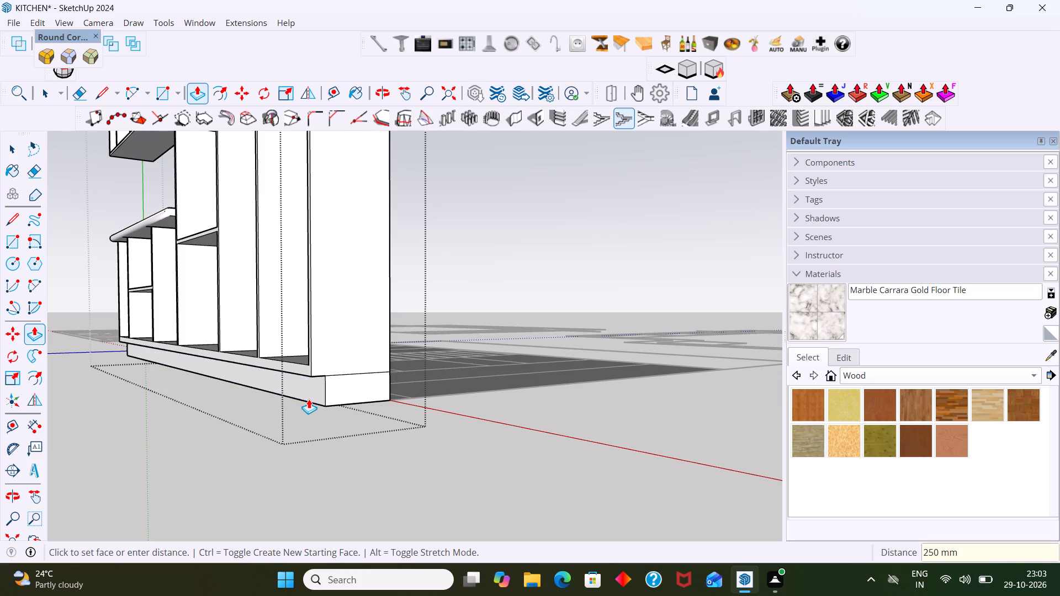
key("space")
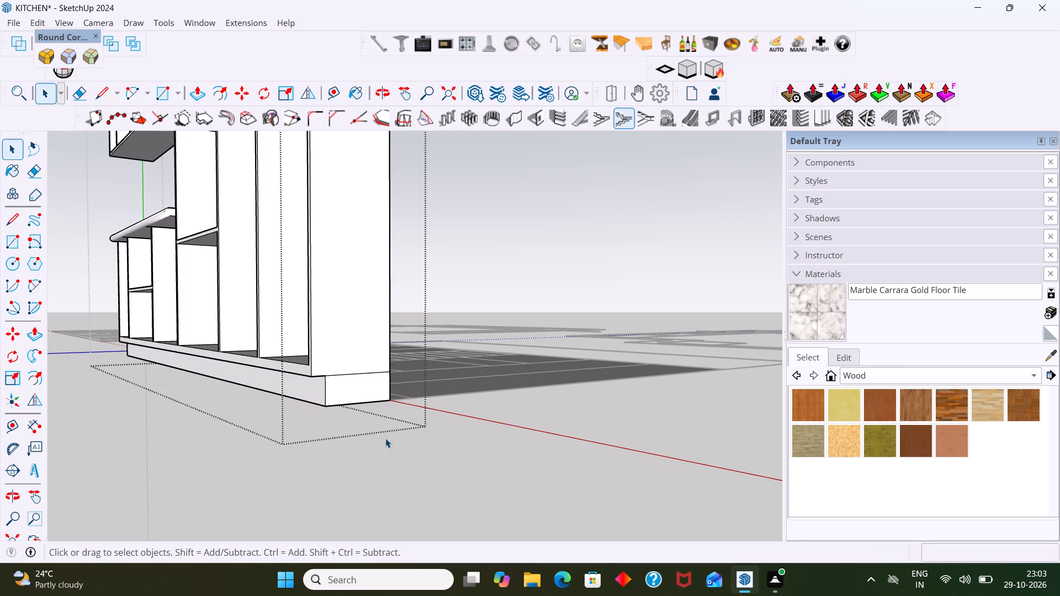
left_click(384, 451)
Examine the whole cabinet unit and its extended plinth from several angles.
scroll(384, 454, "down", 7)
middle_click_drag(400, 476, 447, 478)
scroll(444, 478, "down", 2)
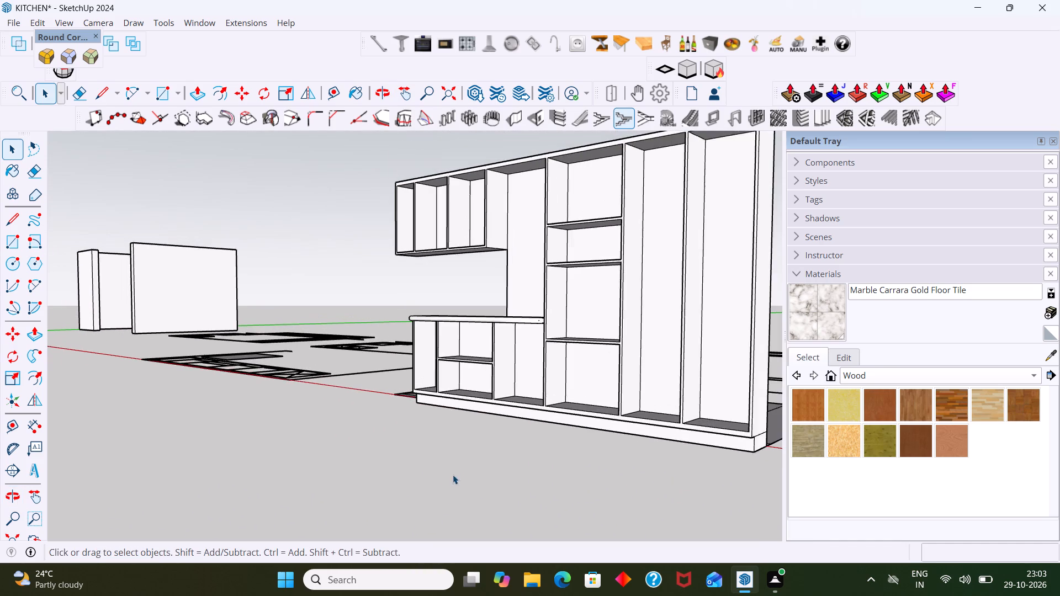
middle_click_drag(453, 475, 343, 485, "shift")
scroll(397, 477, "down", 6)
middle_click_drag(484, 437, 481, 448)
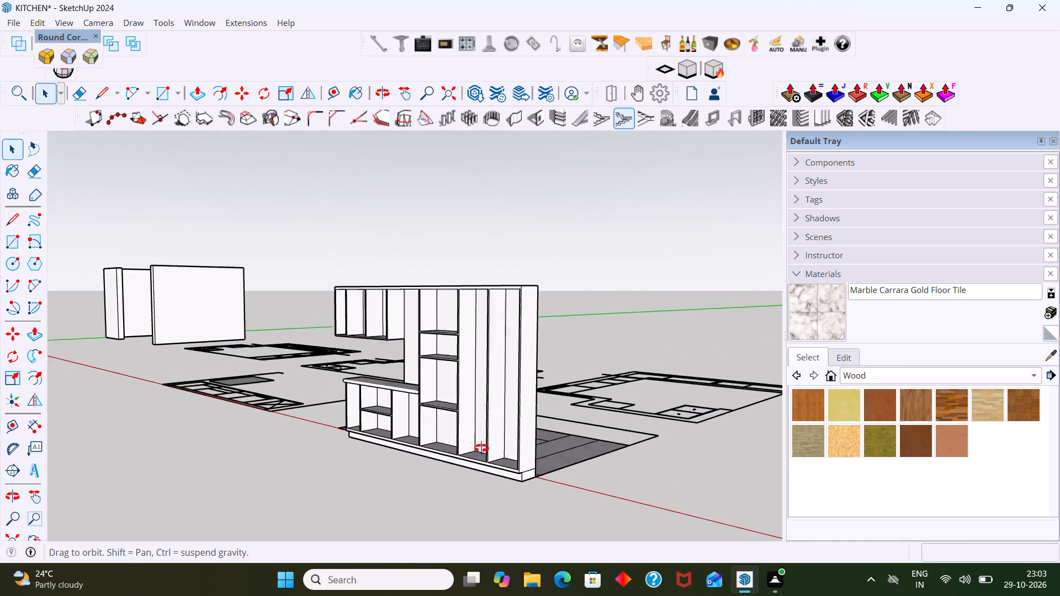
middle_click_drag(481, 448, 491, 492)
scroll(517, 457, "up", 3)
middle_click_drag(490, 452, 584, 448)
middle_click_drag(587, 441, 474, 421, "shift")
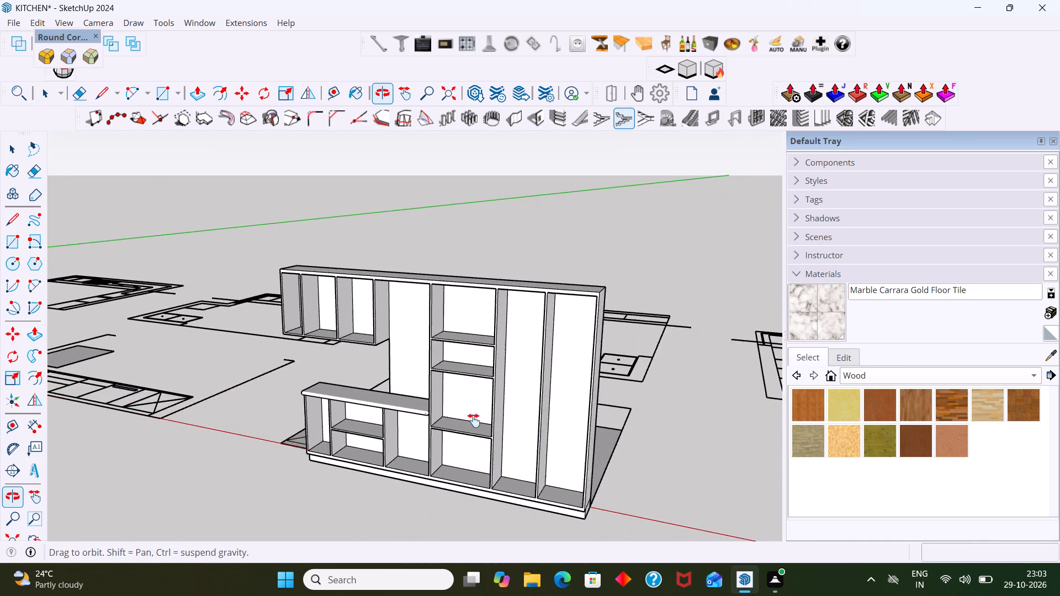
middle_click_drag(474, 421, 466, 420, "shift")
scroll(459, 419, "down", 1)
middle_click_drag(483, 419, 561, 417)
scroll(521, 396, "up", 3)
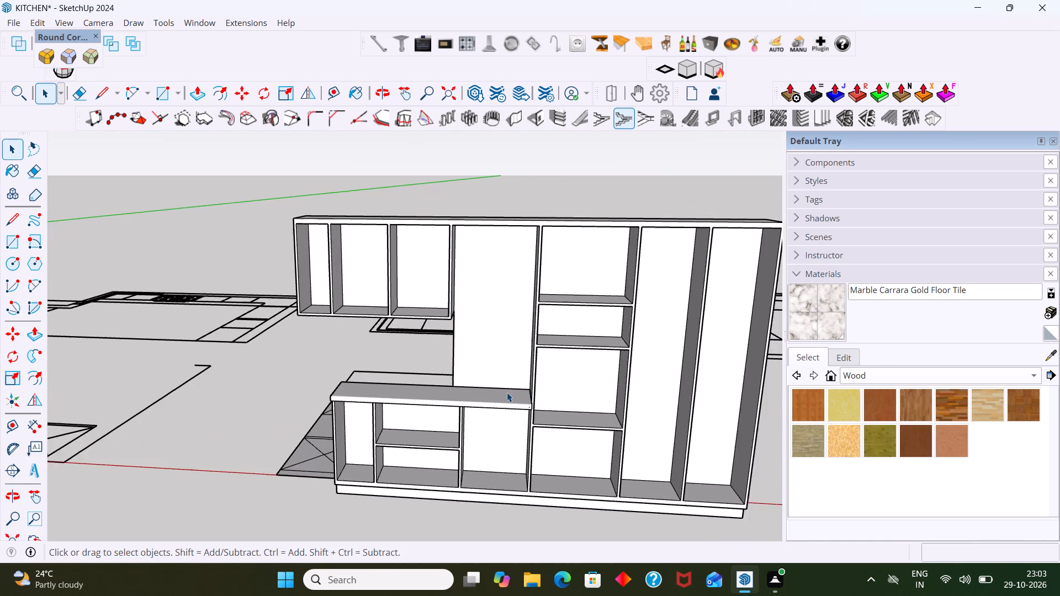
scroll(507, 392, "up", 8)
scroll(484, 389, "down", 8)
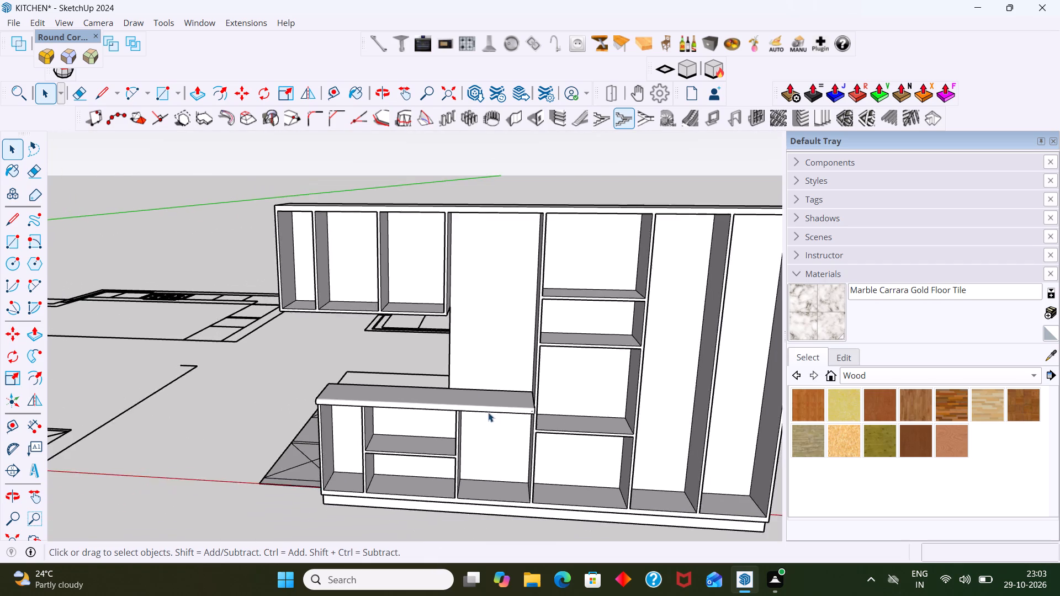
middle_click_drag(488, 412, 350, 395)
scroll(348, 393, "down", 8)
middle_click_drag(444, 400, 331, 401)
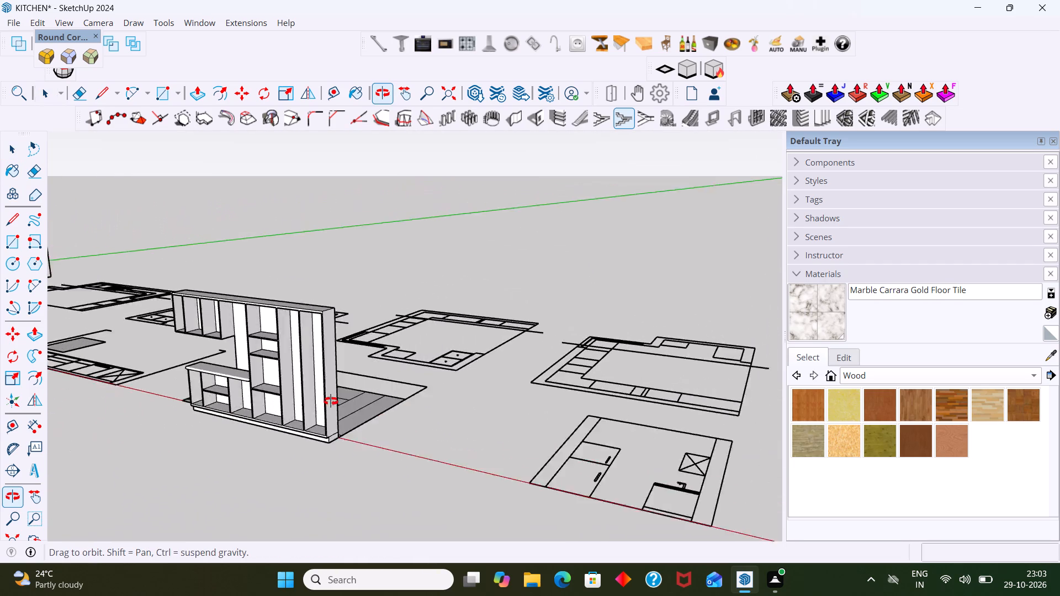
middle_click_drag(331, 401, 275, 417)
scroll(245, 389, "up", 3)
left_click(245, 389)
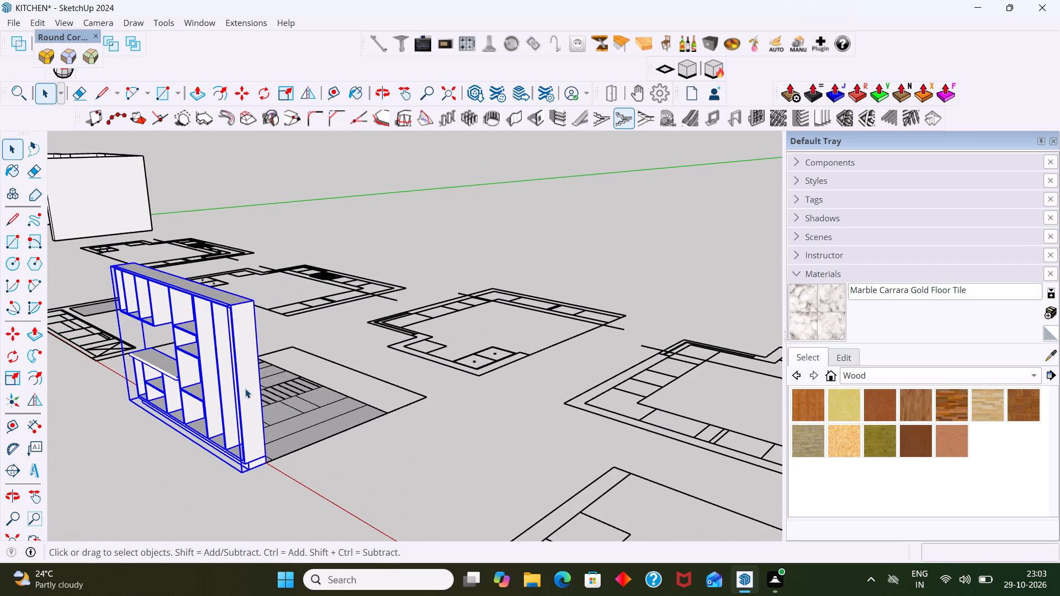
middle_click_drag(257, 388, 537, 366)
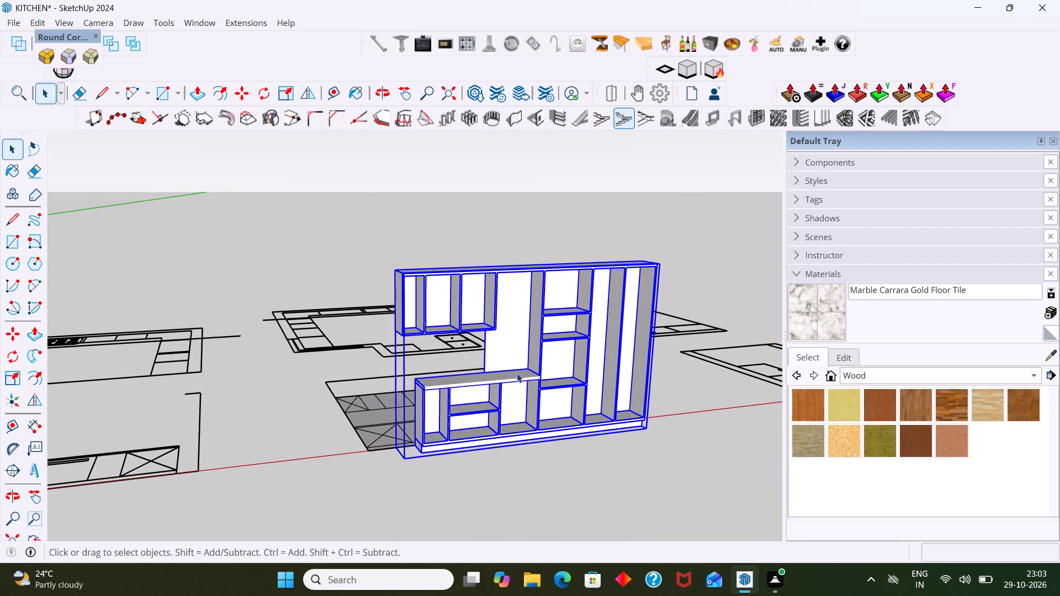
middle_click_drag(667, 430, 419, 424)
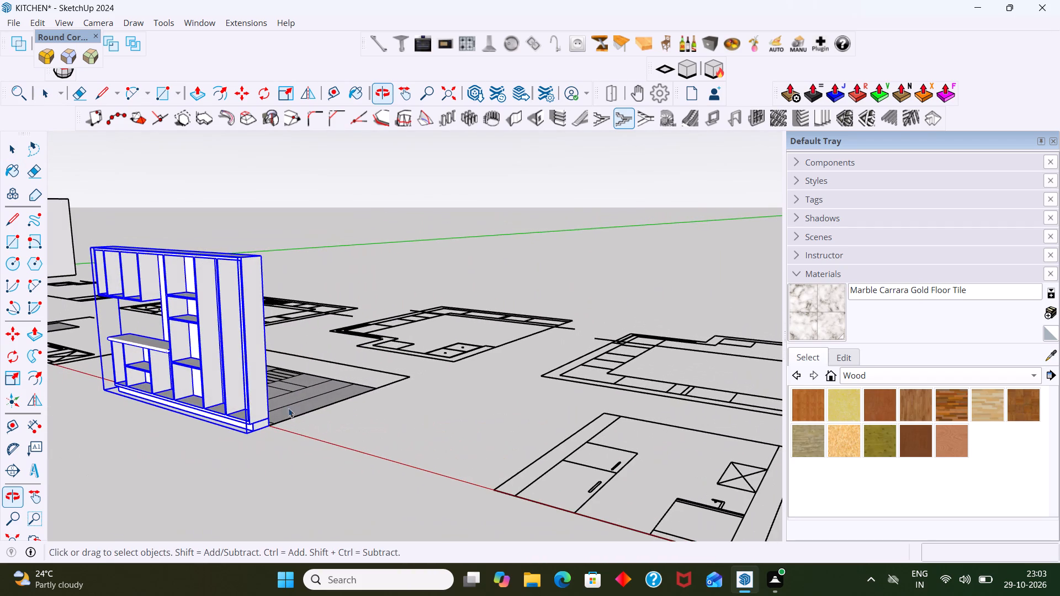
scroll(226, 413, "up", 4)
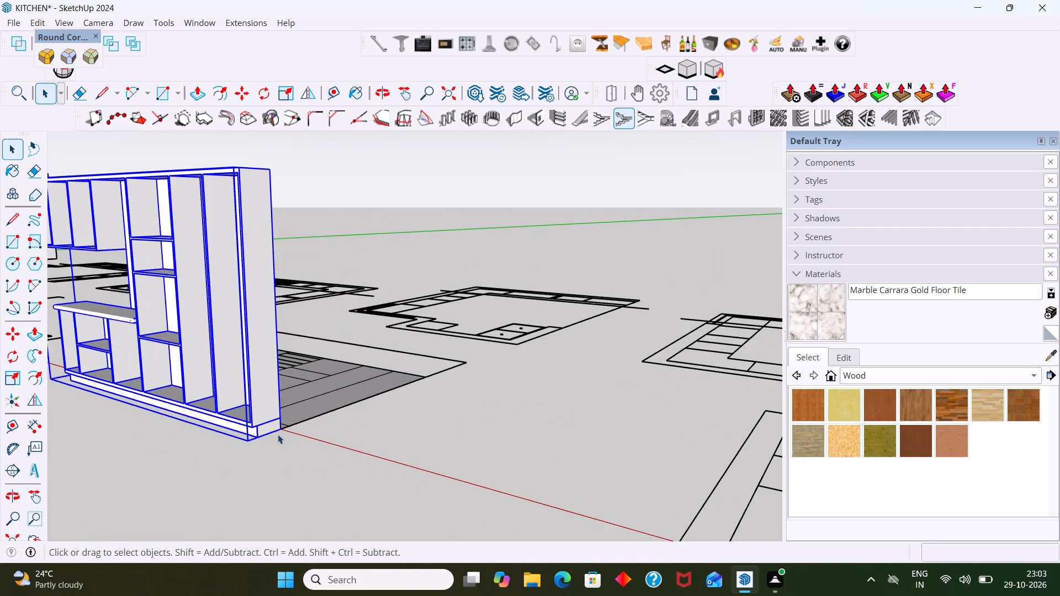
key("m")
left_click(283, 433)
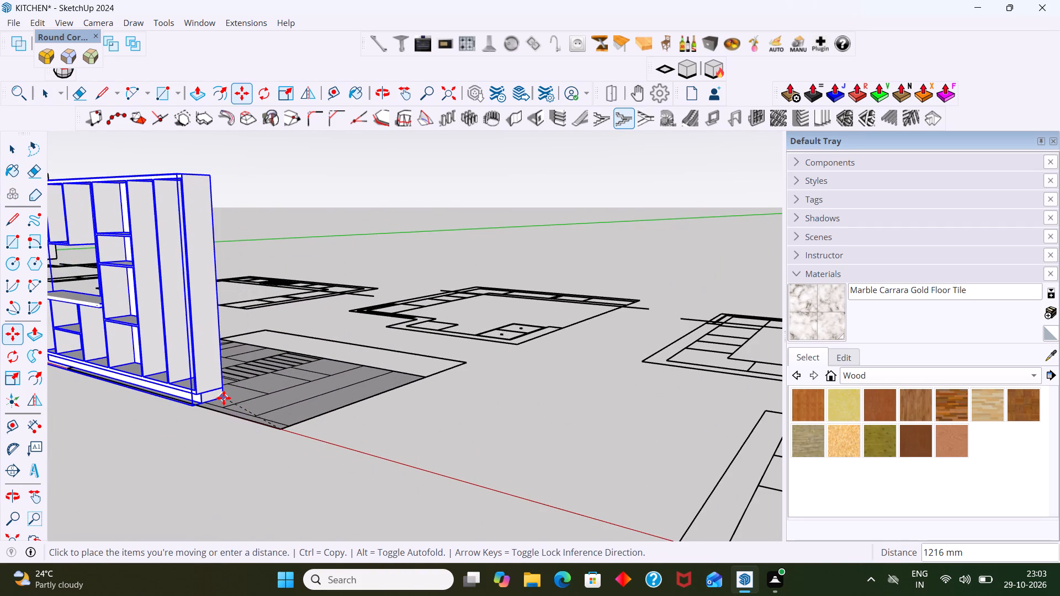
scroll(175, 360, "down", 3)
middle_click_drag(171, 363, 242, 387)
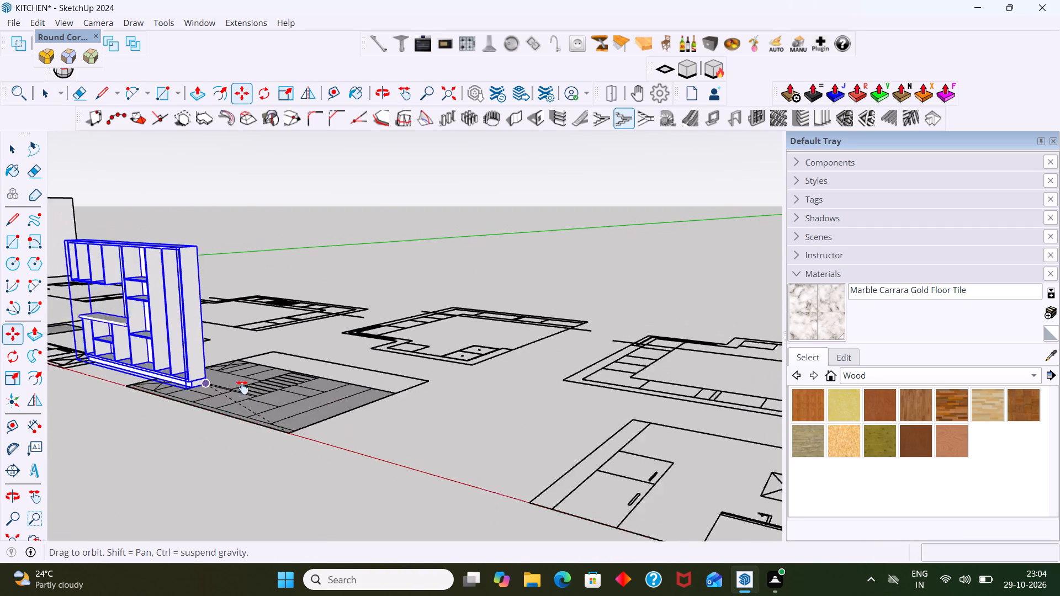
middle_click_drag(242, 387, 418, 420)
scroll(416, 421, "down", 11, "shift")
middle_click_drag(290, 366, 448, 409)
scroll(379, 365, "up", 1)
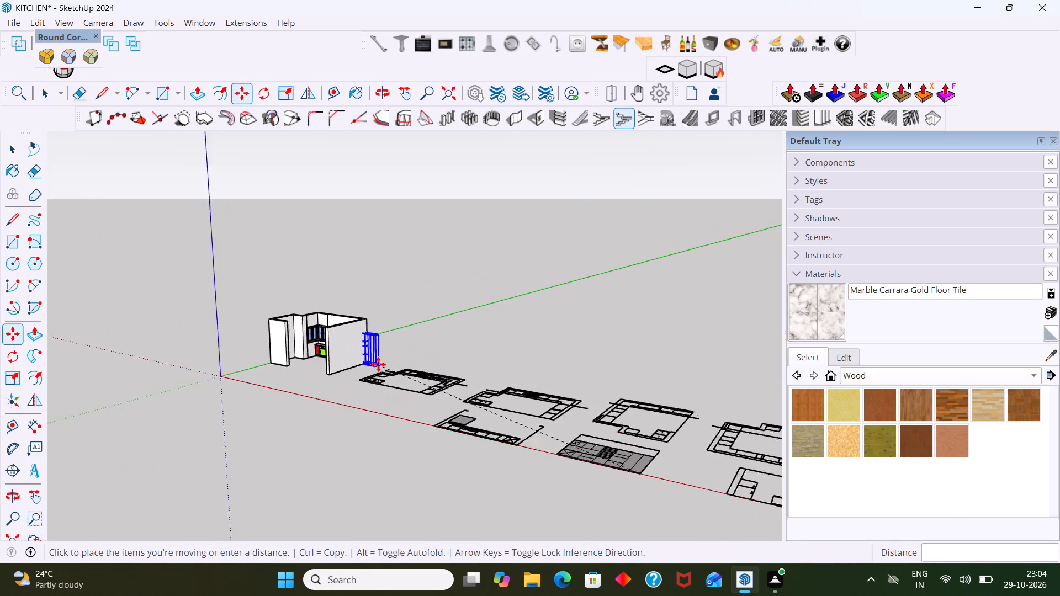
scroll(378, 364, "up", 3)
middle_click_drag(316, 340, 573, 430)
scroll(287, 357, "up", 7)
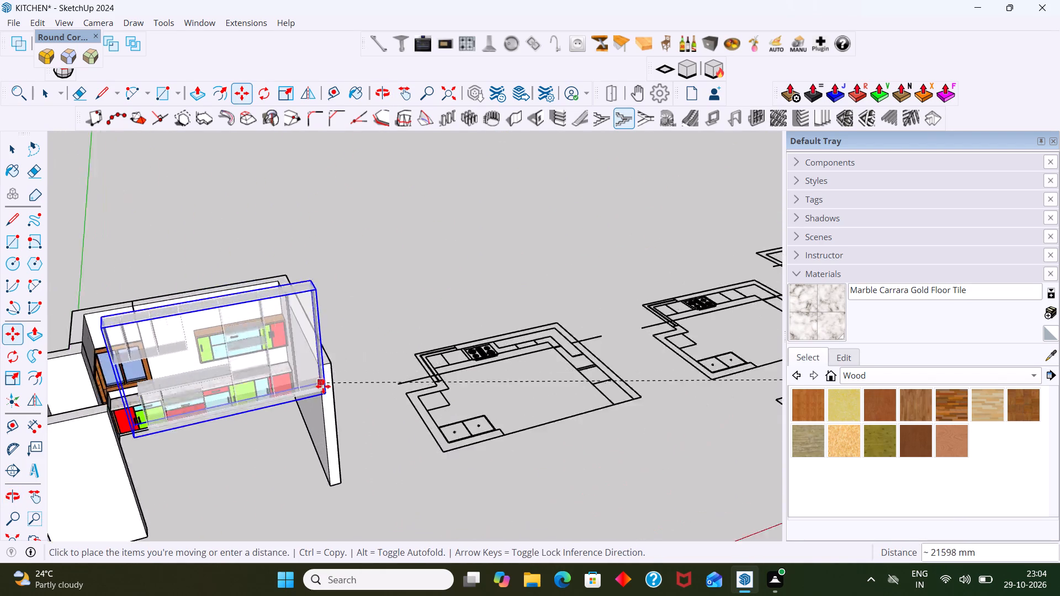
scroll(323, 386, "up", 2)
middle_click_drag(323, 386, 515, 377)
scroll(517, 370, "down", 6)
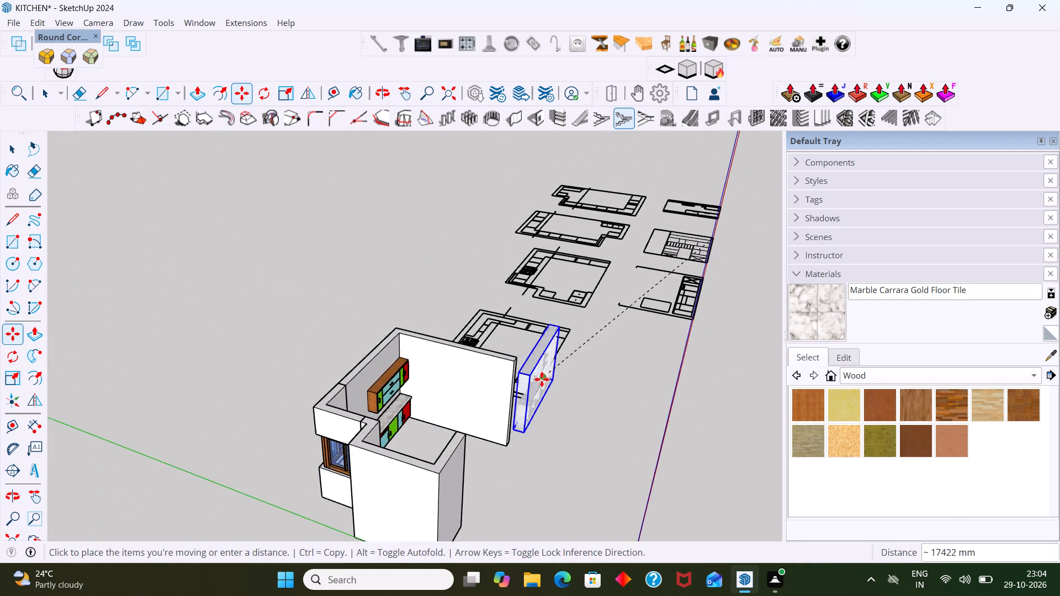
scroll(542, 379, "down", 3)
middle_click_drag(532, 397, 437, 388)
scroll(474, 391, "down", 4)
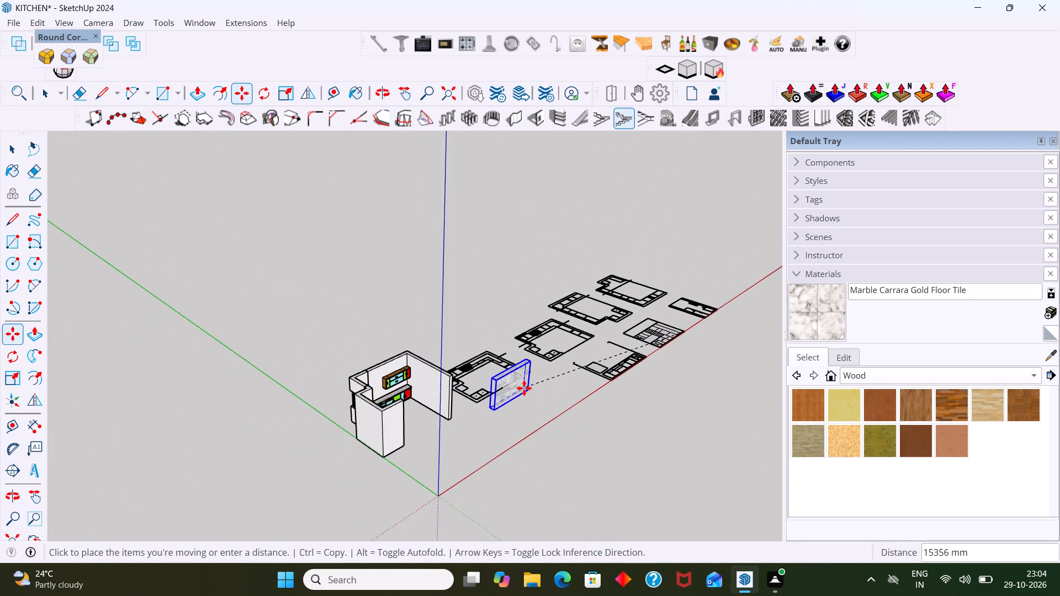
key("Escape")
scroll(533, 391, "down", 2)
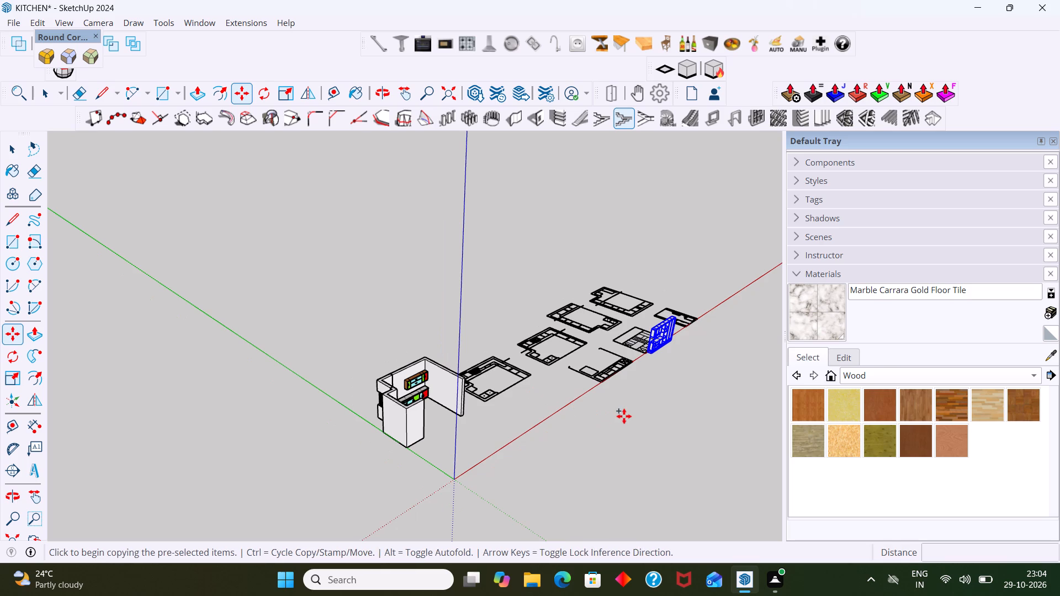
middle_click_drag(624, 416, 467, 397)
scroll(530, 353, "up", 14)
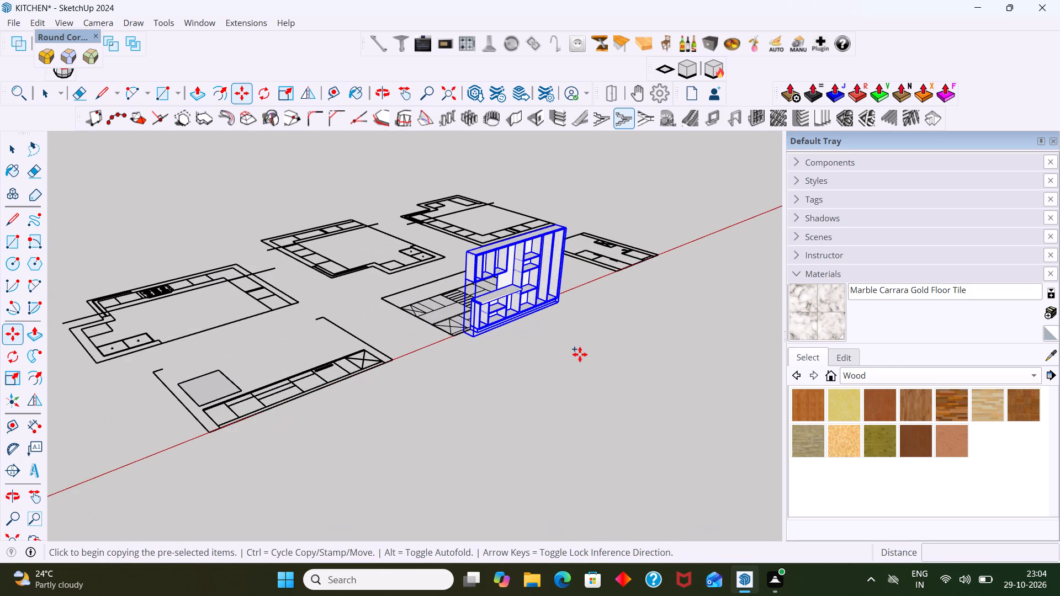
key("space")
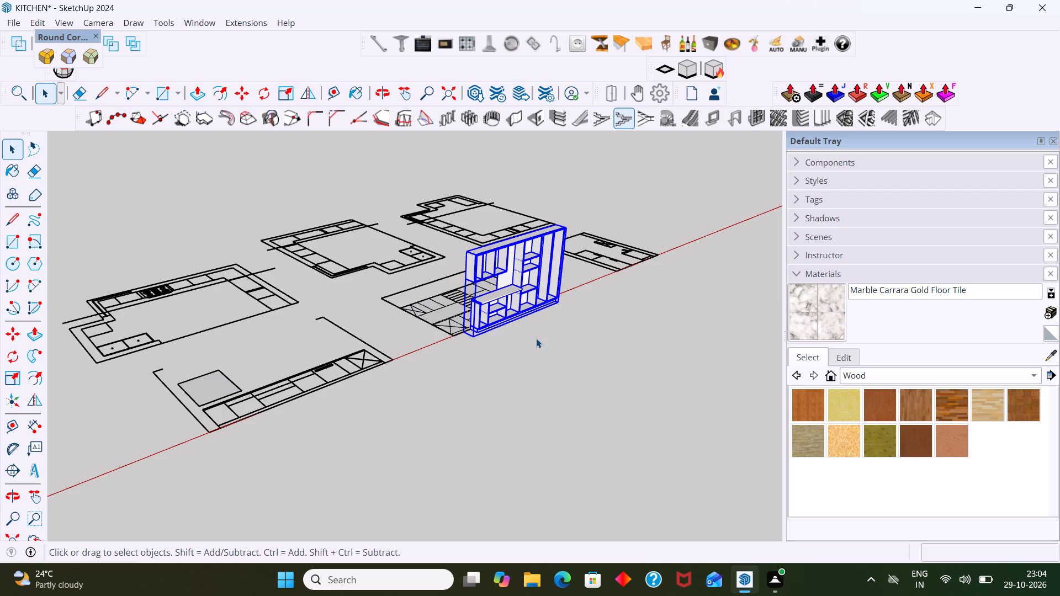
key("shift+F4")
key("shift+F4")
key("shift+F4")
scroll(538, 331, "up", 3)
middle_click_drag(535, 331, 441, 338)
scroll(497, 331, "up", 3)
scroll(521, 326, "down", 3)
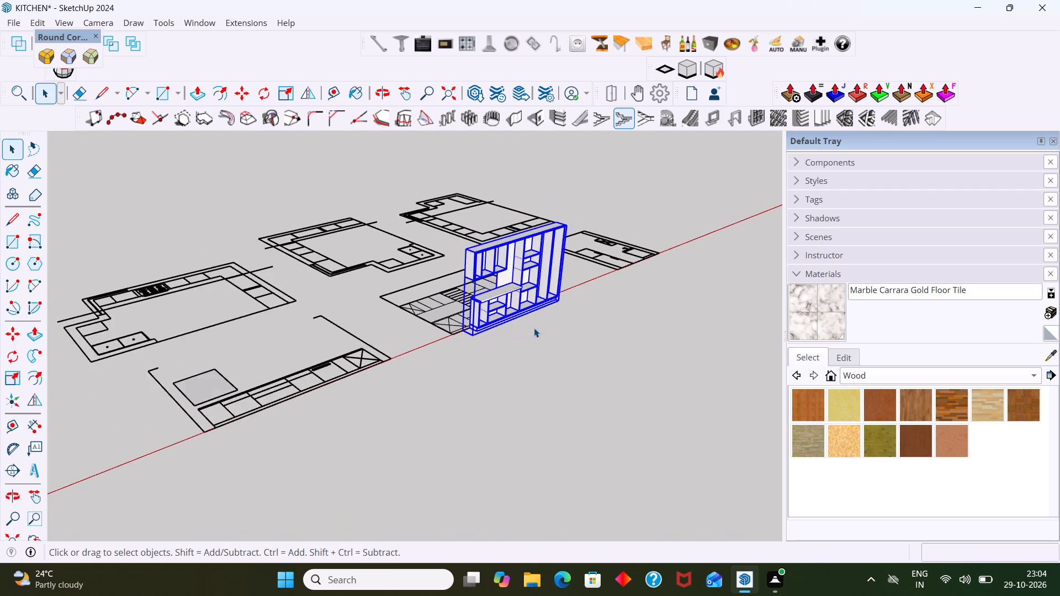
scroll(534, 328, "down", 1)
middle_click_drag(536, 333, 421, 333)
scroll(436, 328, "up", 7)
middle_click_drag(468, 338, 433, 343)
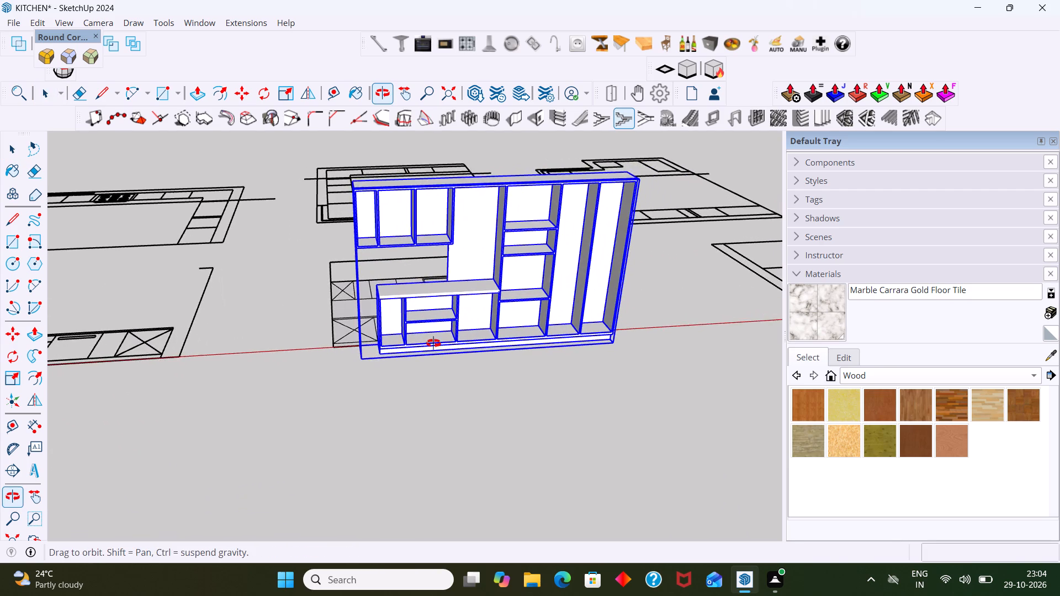
Rotate the whole cabinet unit 90 degrees clockwise in plan about the plinth's bottom corner at the low-counter end.
middle_click_drag(433, 343, 432, 344)
key("q")
scroll(378, 359, "up", 2)
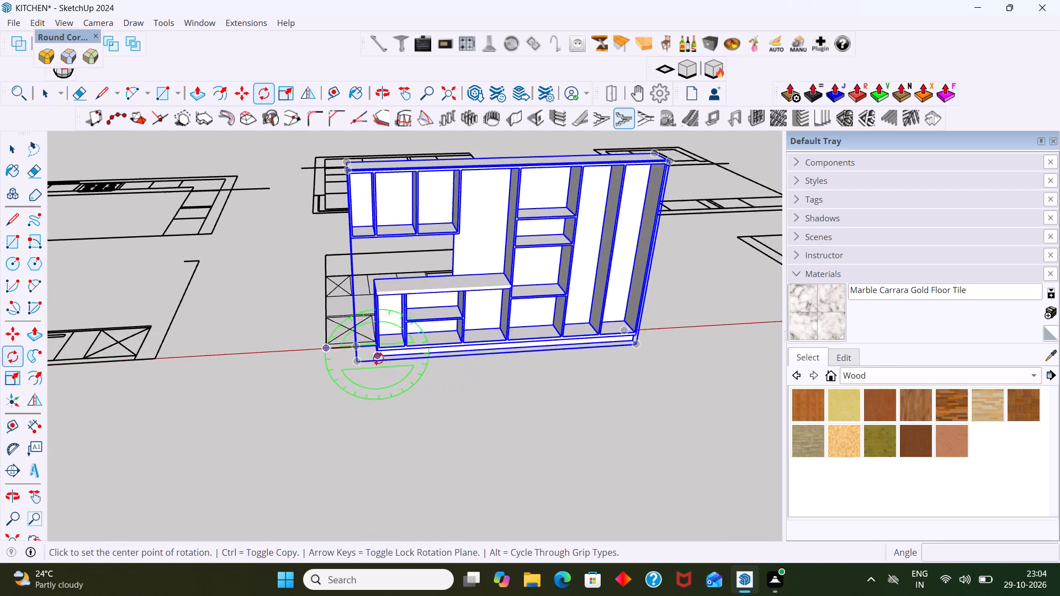
scroll(378, 359, "up", 6)
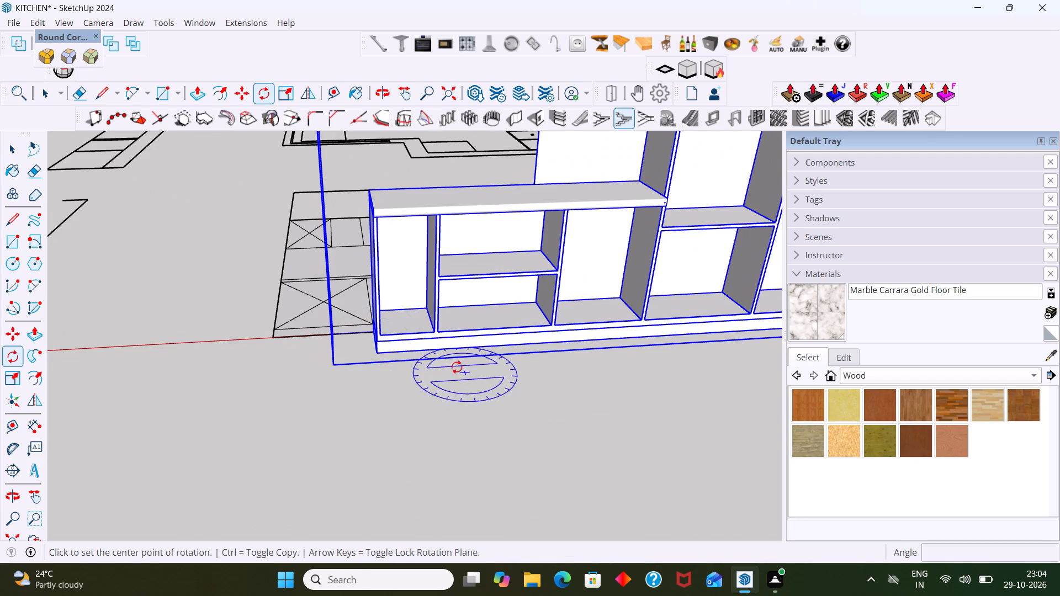
left_click(374, 353)
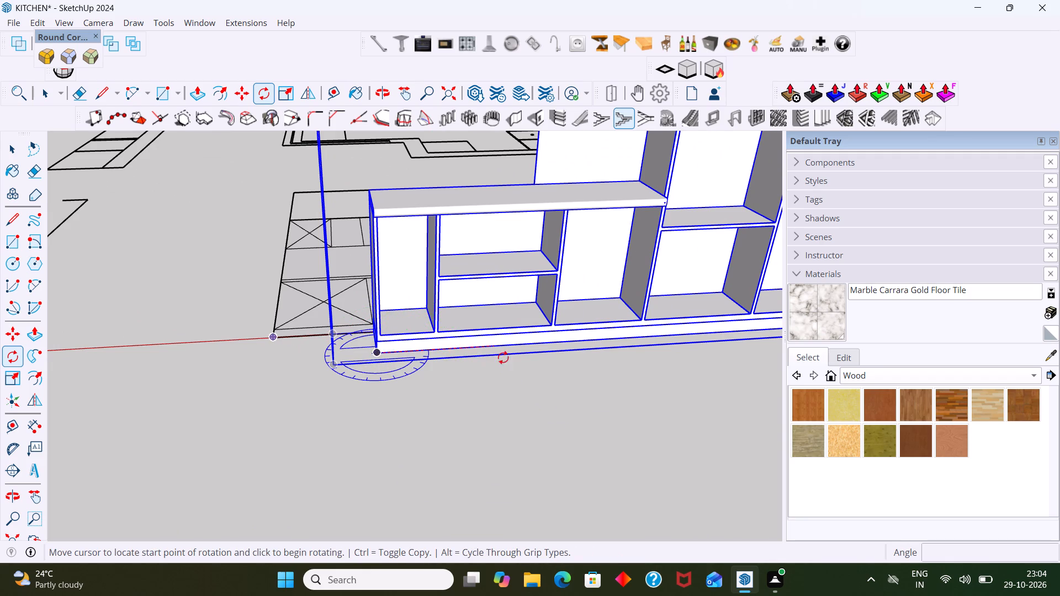
scroll(530, 364, "down", 7)
middle_click_drag(584, 363, 444, 383, "shift")
scroll(587, 389, "up", 4)
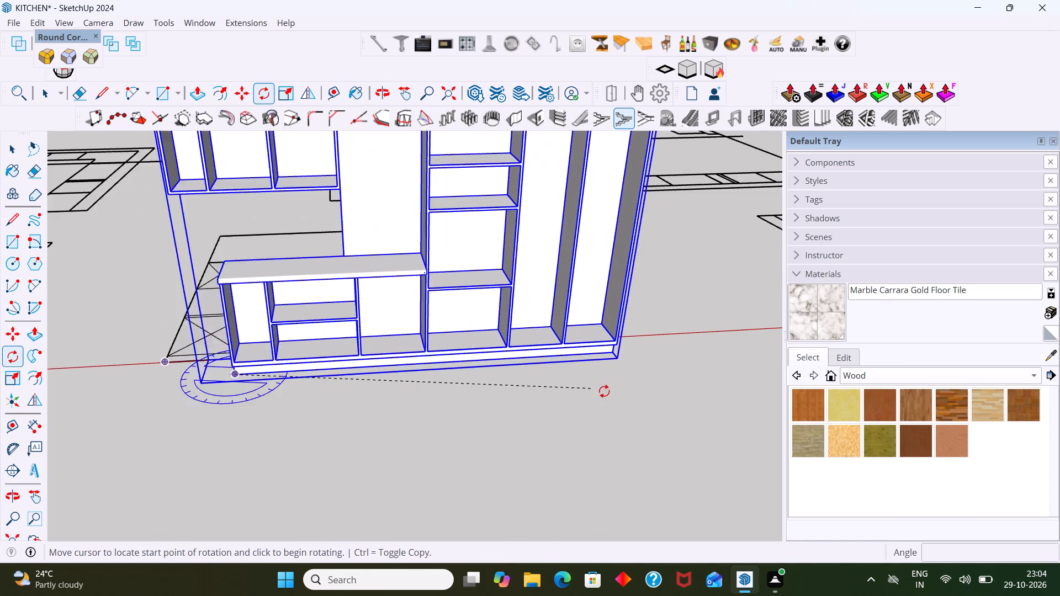
scroll(604, 391, "up", 3)
left_click(627, 343)
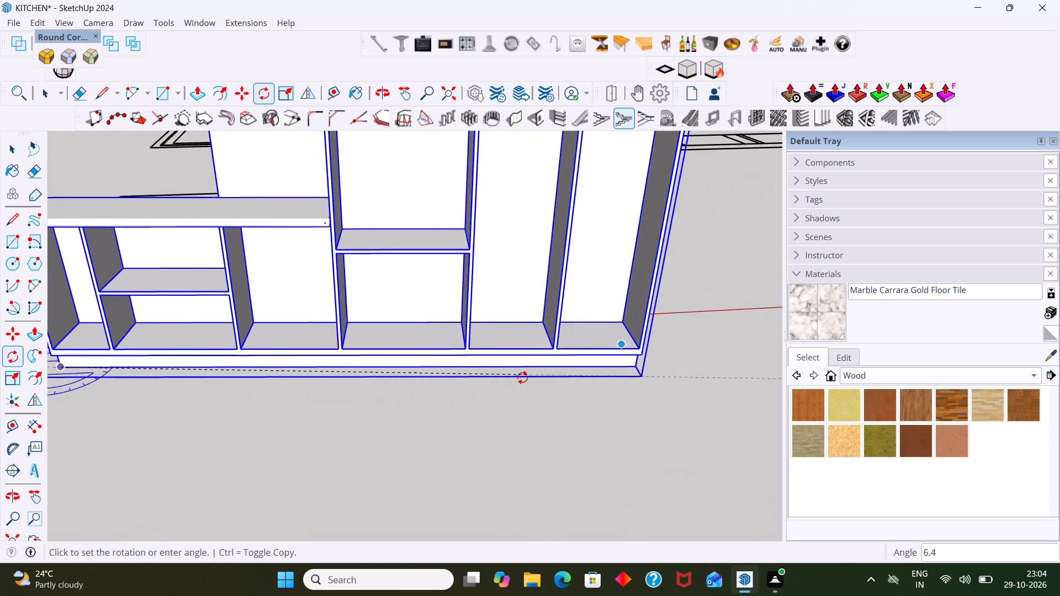
scroll(470, 395, "down", 10)
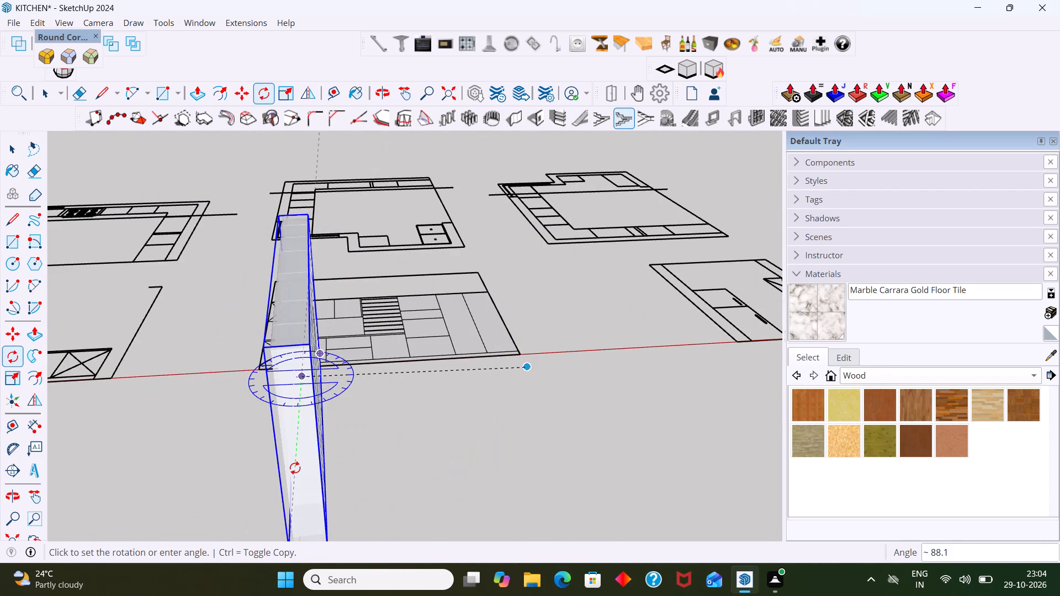
type("90")
key("Return")
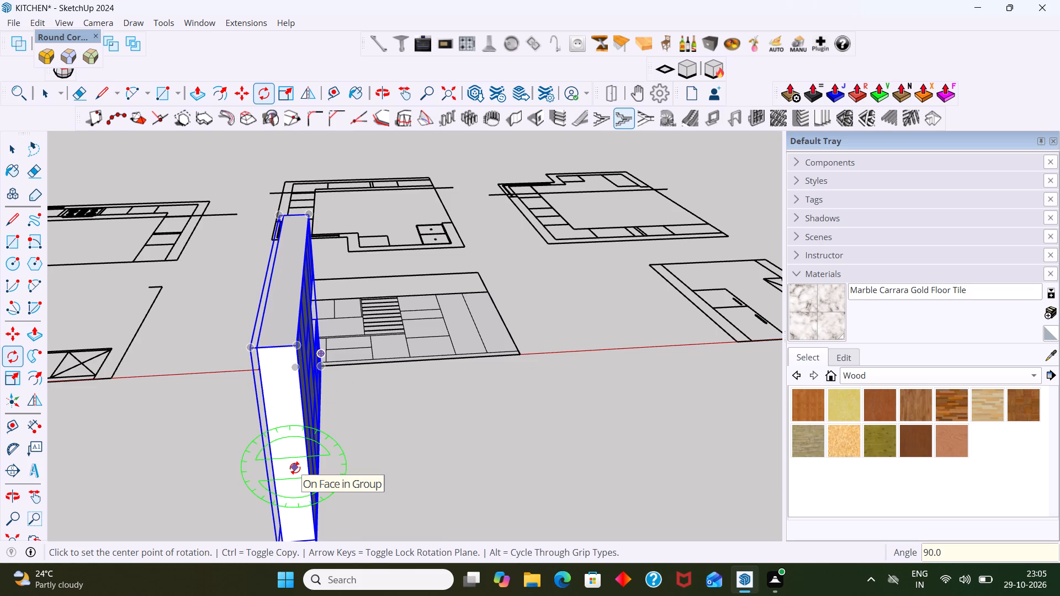
key("space")
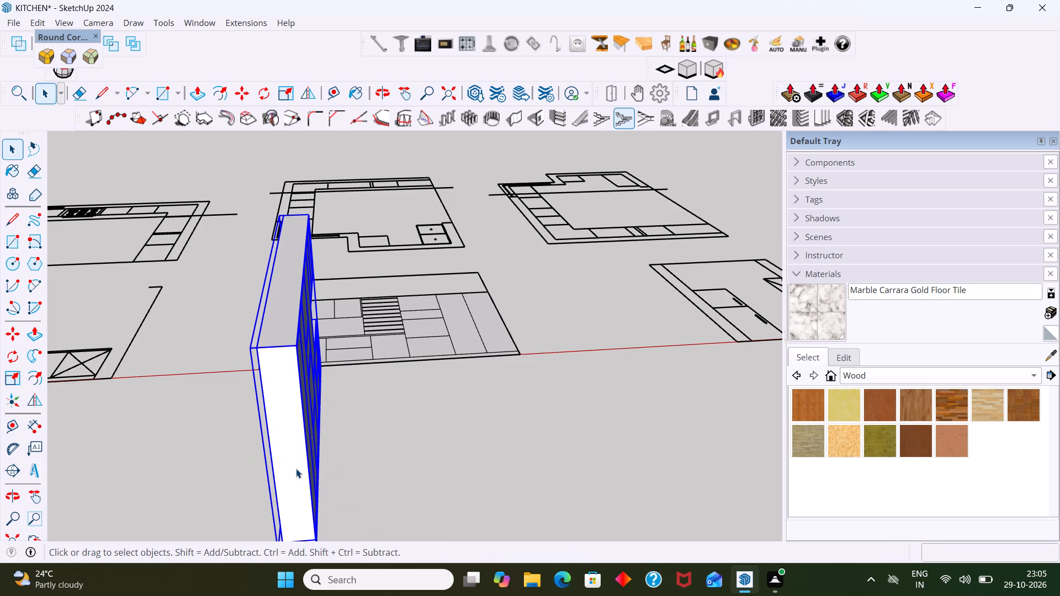
left_click(537, 490)
Move the cabinet unit about 19717 mm into the kitchen room, placing its bottom back corner on the inner base corner of the wall's free end.
scroll(499, 465, "down", 7)
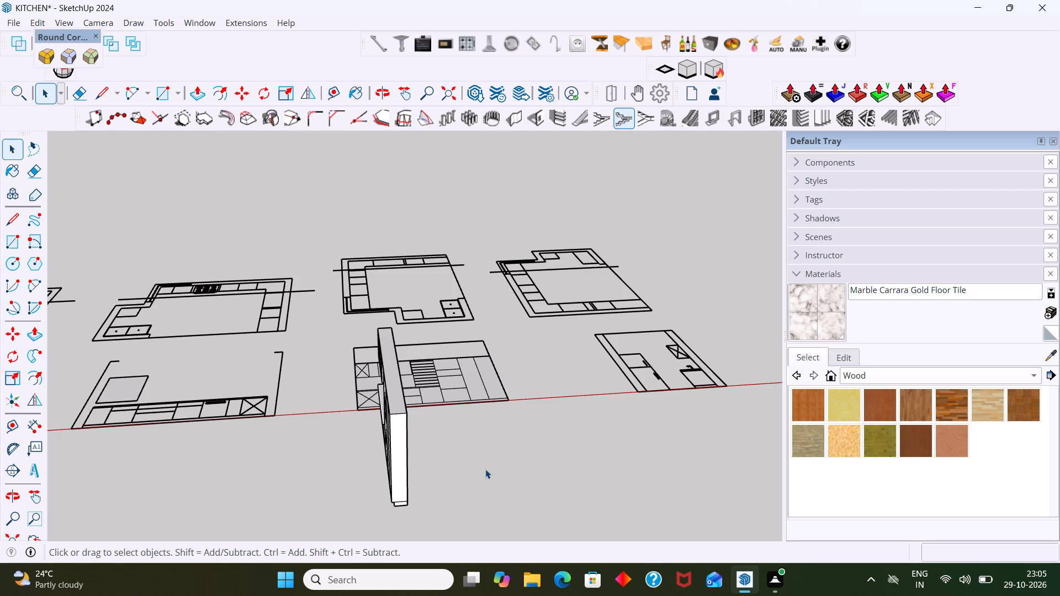
scroll(470, 182, "down", 4)
scroll(450, 348, "down", 2)
middle_click_drag(430, 437, 722, 391)
scroll(672, 357, "up", 8)
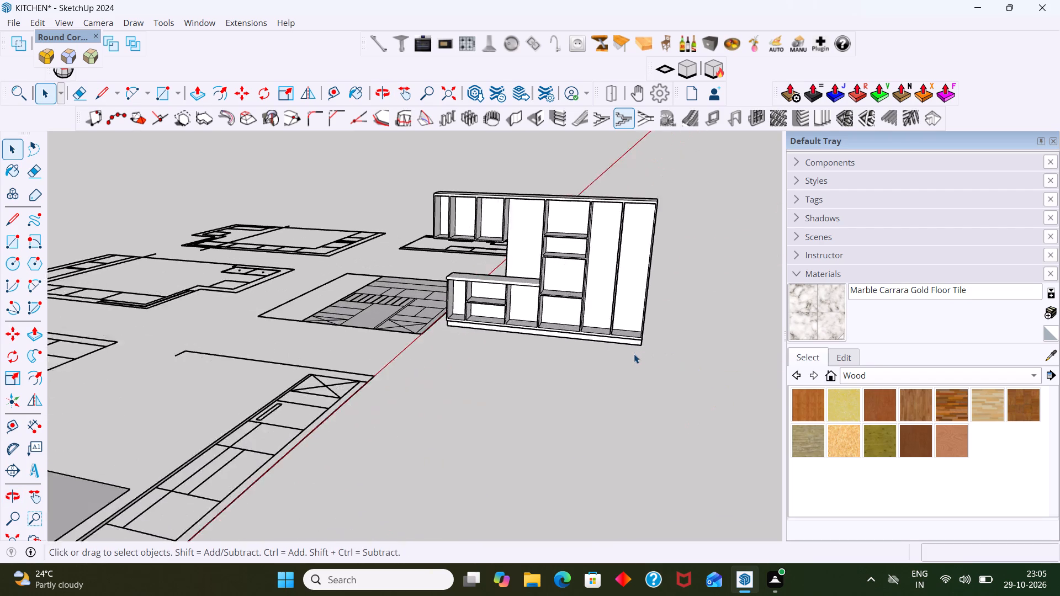
scroll(634, 354, "up", 2)
scroll(502, 349, "up", 2)
key("m")
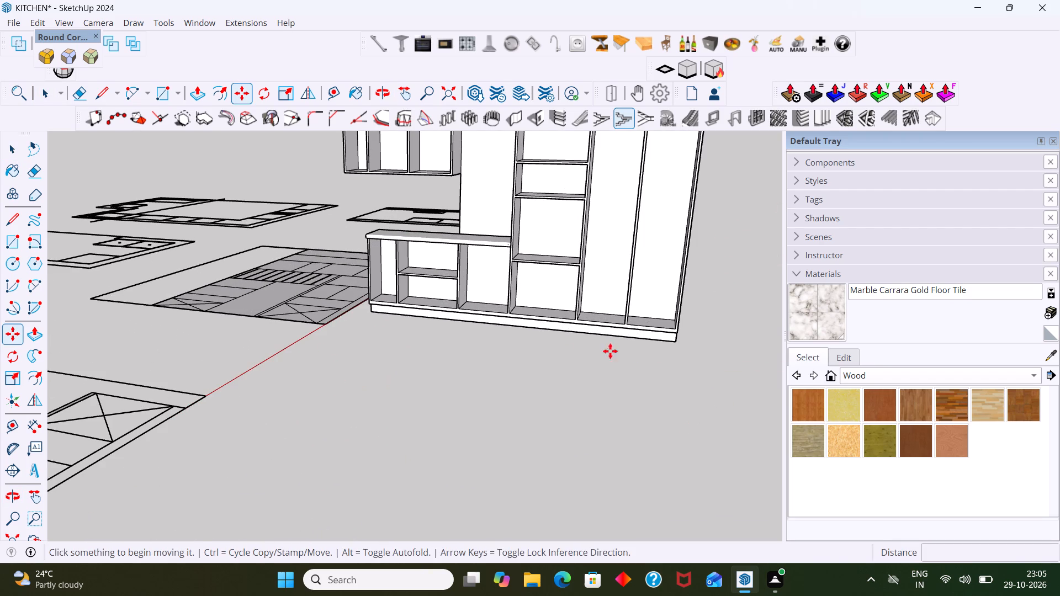
middle_click_drag(688, 337, 595, 334)
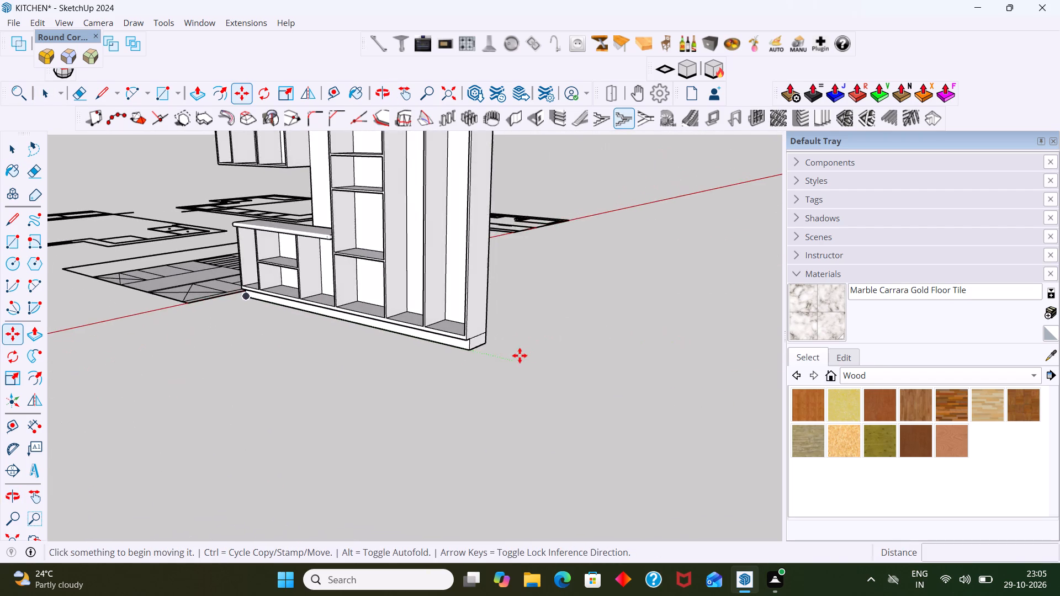
scroll(501, 339, "up", 2)
left_click(483, 343)
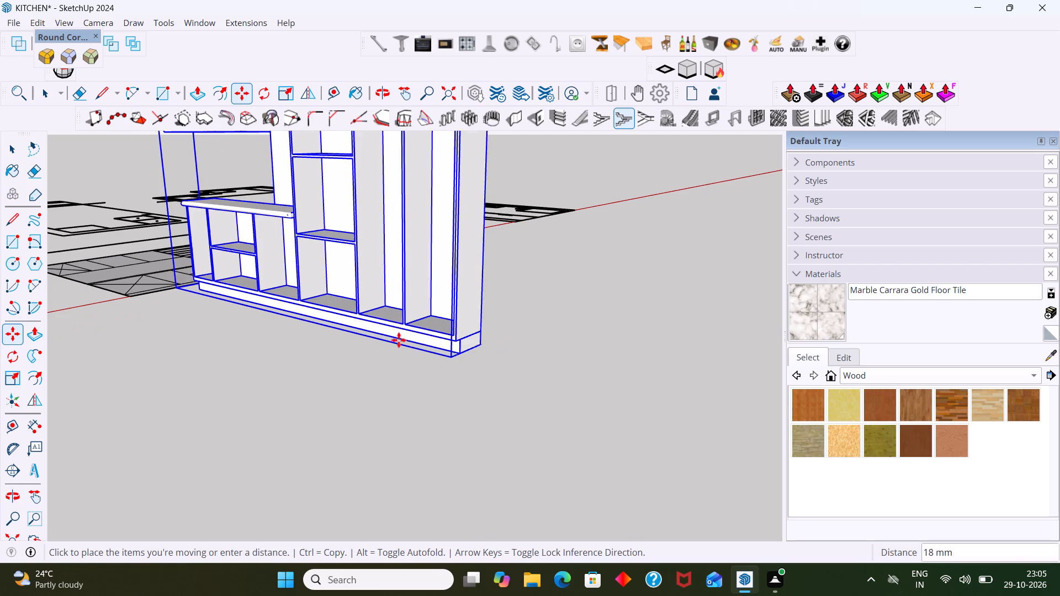
scroll(246, 336, "down", 11)
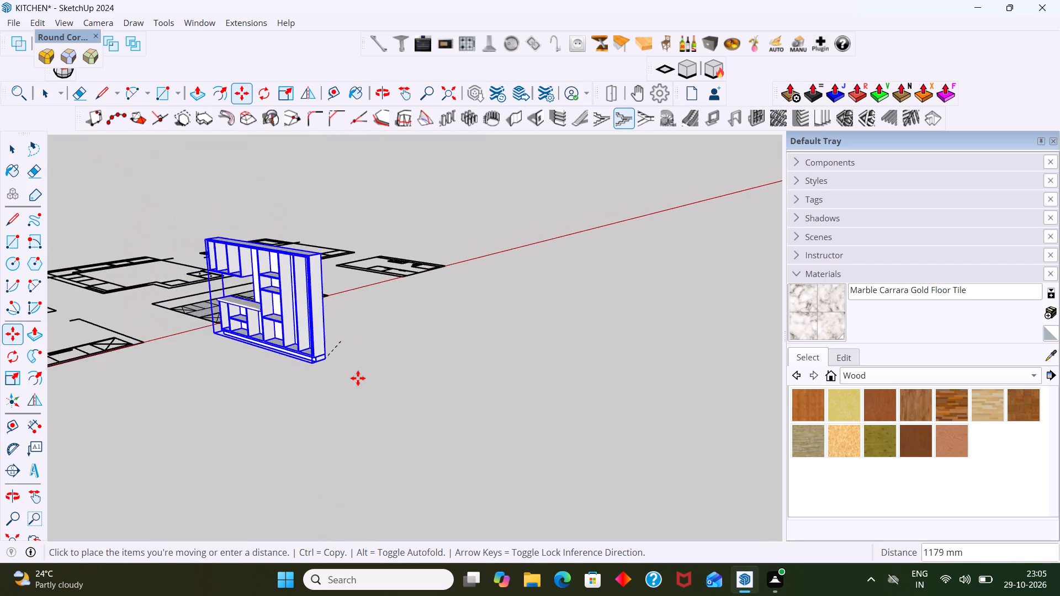
scroll(358, 378, "down", 2)
middle_click_drag(356, 375, 519, 331)
scroll(396, 331, "down", 11)
middle_click_drag(248, 371, 250, 370)
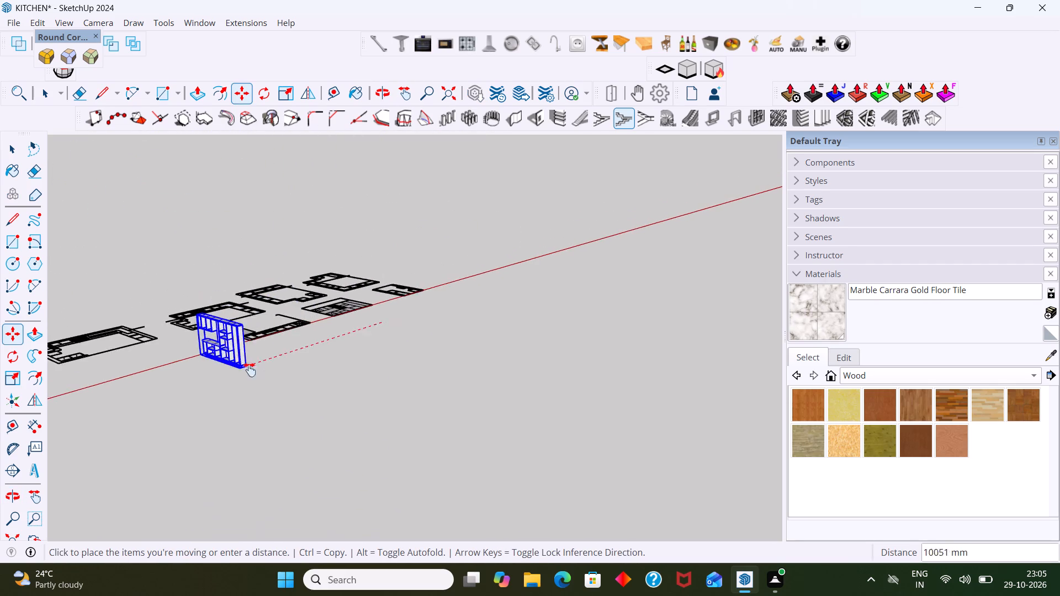
middle_click_drag(250, 370, 512, 329)
scroll(361, 307, "down", 3)
scroll(285, 333, "up", 19)
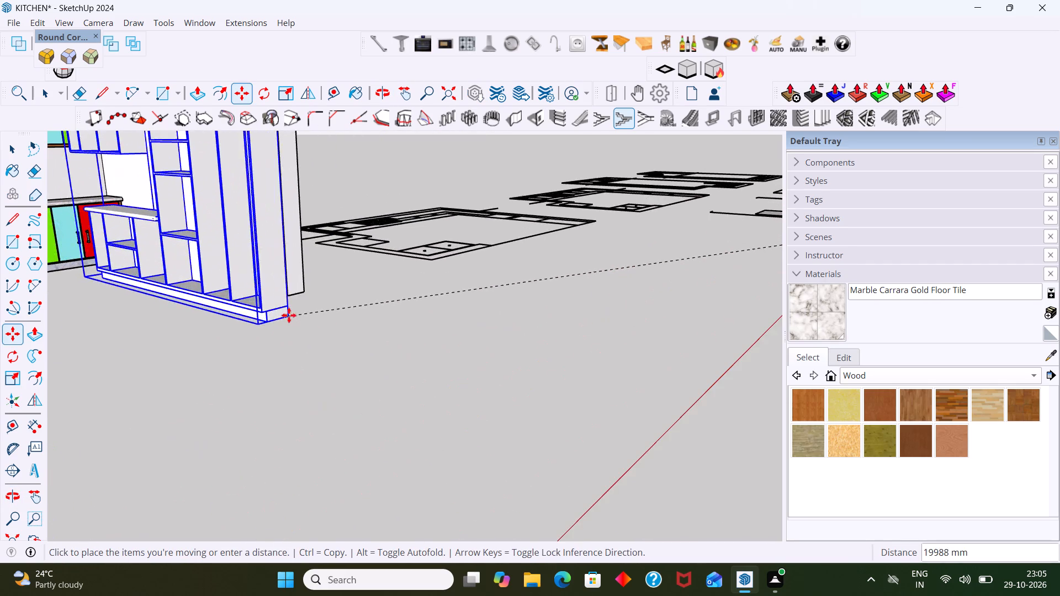
scroll(264, 300, "up", 7)
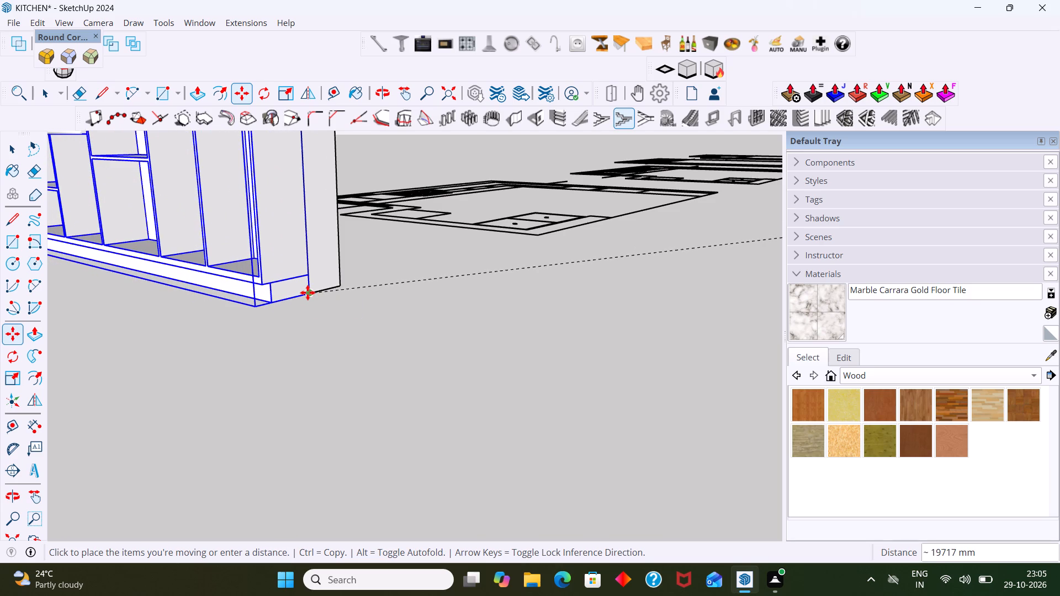
left_click(308, 292)
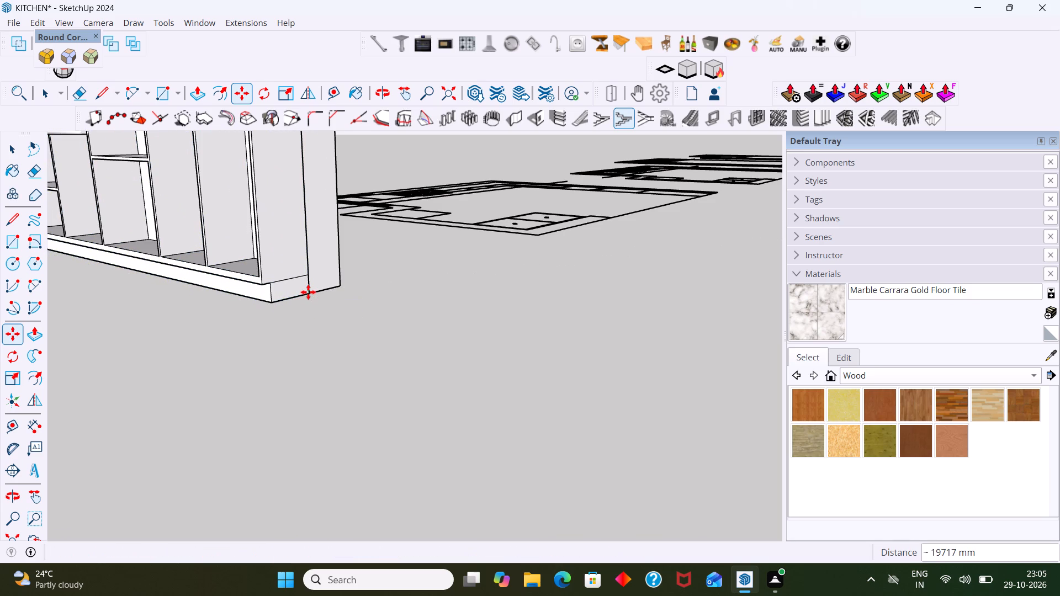
key("space")
left_click(373, 327)
Examine the placed cabinet unit in the room, especially the corner where its upper section meets the existing coloured wall cabinet.
scroll(375, 326, "down", 17)
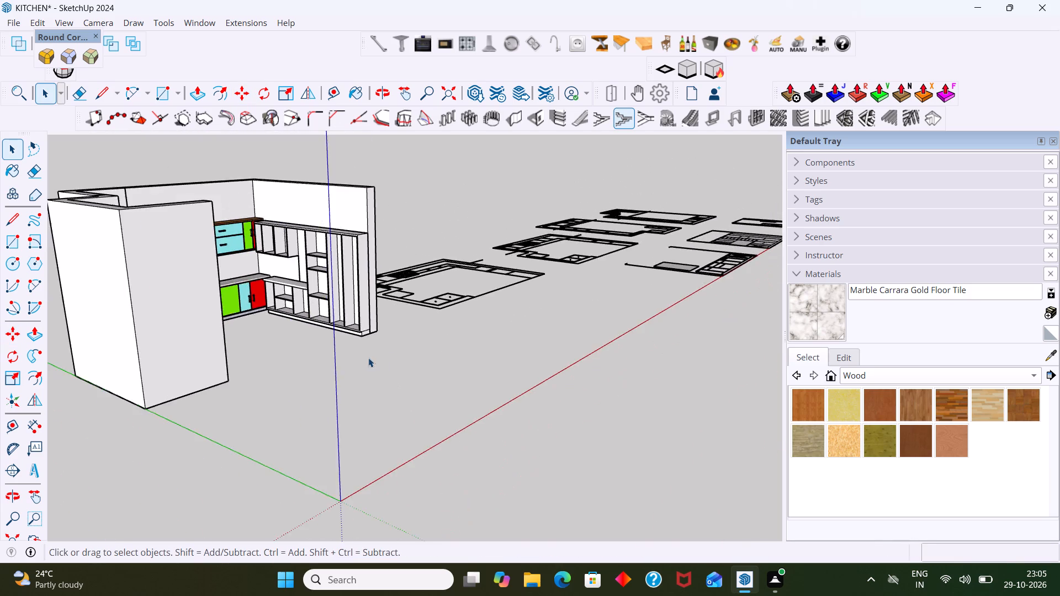
middle_click_drag(368, 358, 443, 363)
scroll(391, 262, "up", 8)
middle_click_drag(321, 216, 301, 276)
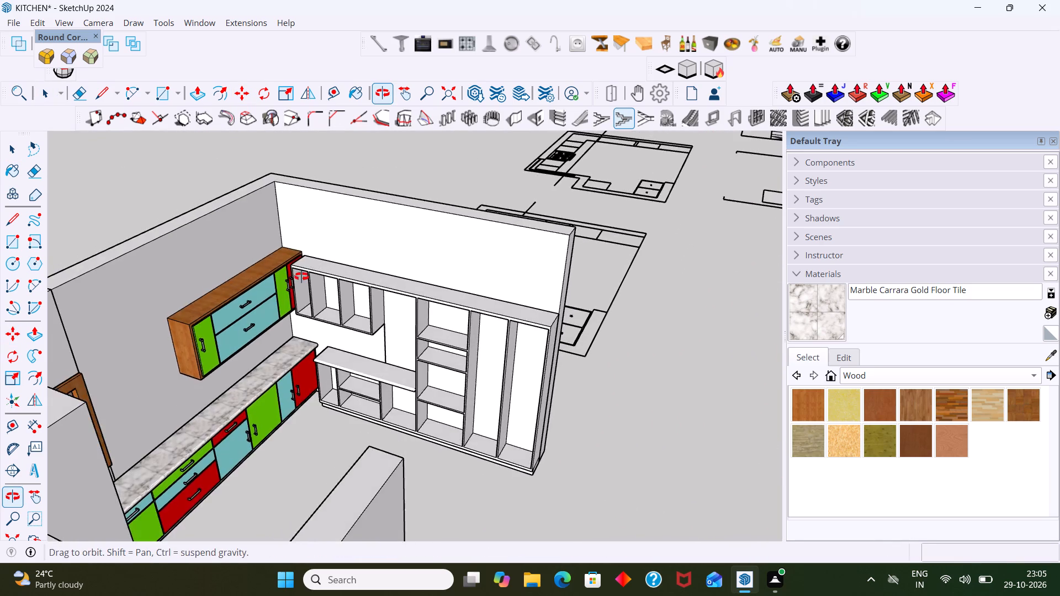
middle_click_drag(301, 276, 300, 272)
scroll(296, 261, "up", 15)
middle_click_drag(305, 243, 507, 198)
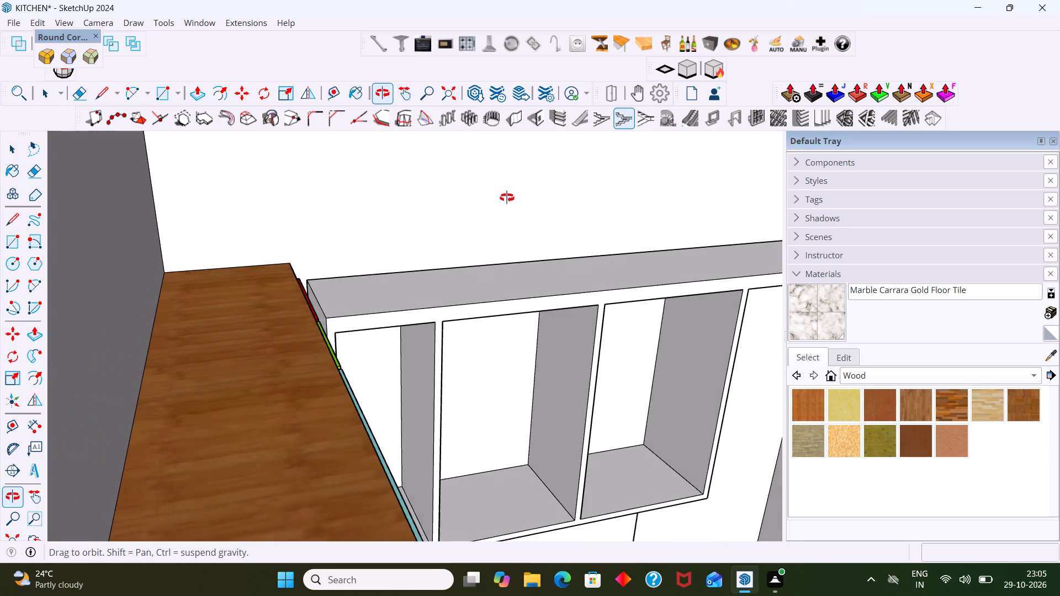
middle_click_drag(507, 198, 508, 198)
scroll(387, 255, "up", 2)
scroll(364, 263, "down", 5)
middle_click_drag(362, 279, 258, 212)
scroll(298, 249, "down", 2)
scroll(337, 376, "up", 3)
middle_click_drag(329, 372, 402, 429)
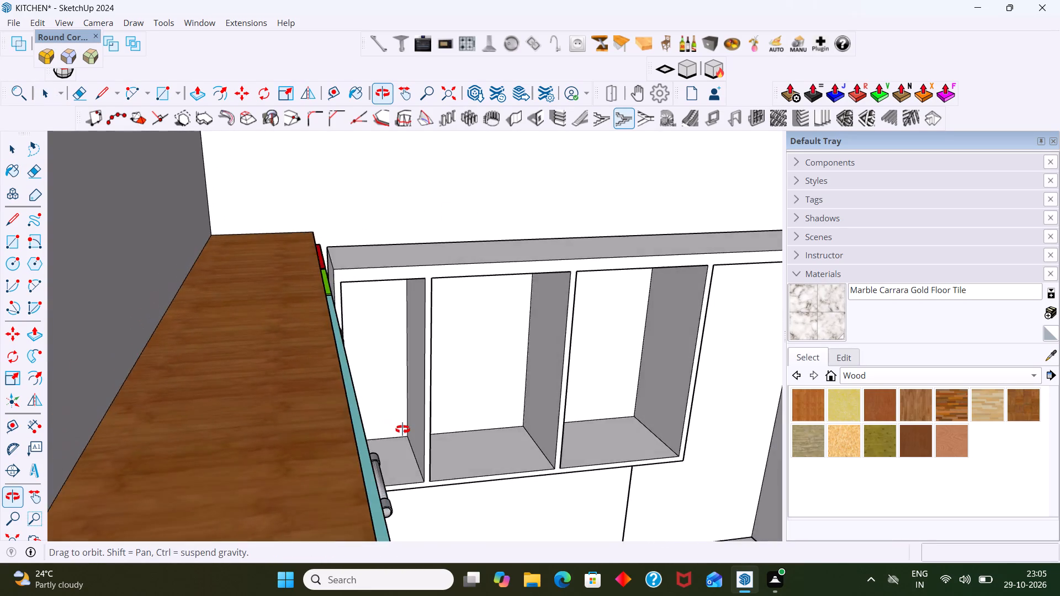
middle_click_drag(402, 429, 179, 409)
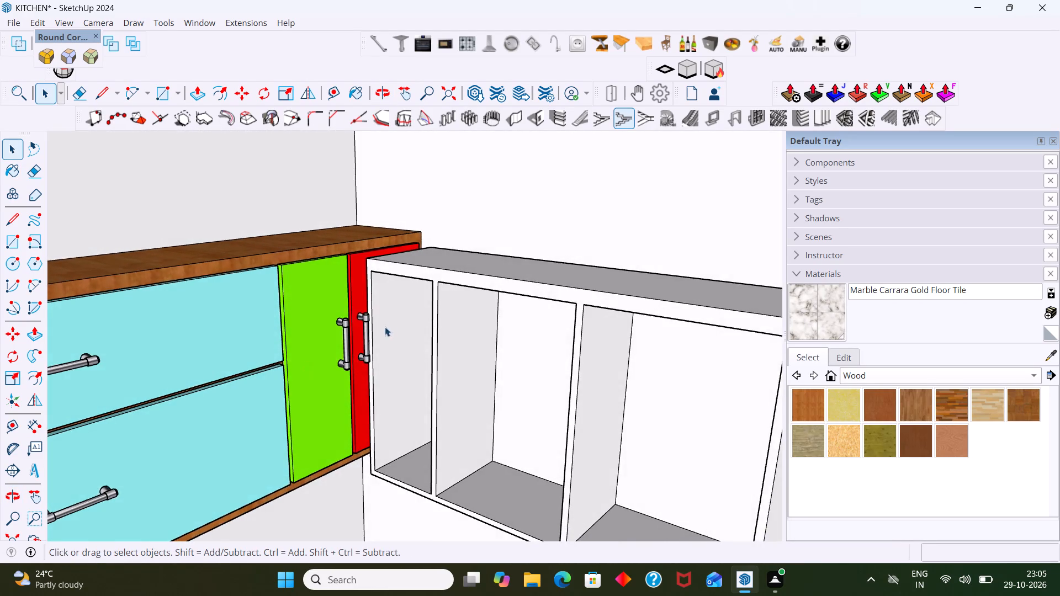
scroll(390, 317, "up", 3)
middle_click_drag(374, 296, 592, 355)
scroll(464, 307, "up", 5)
middle_click_drag(354, 267, 303, 267)
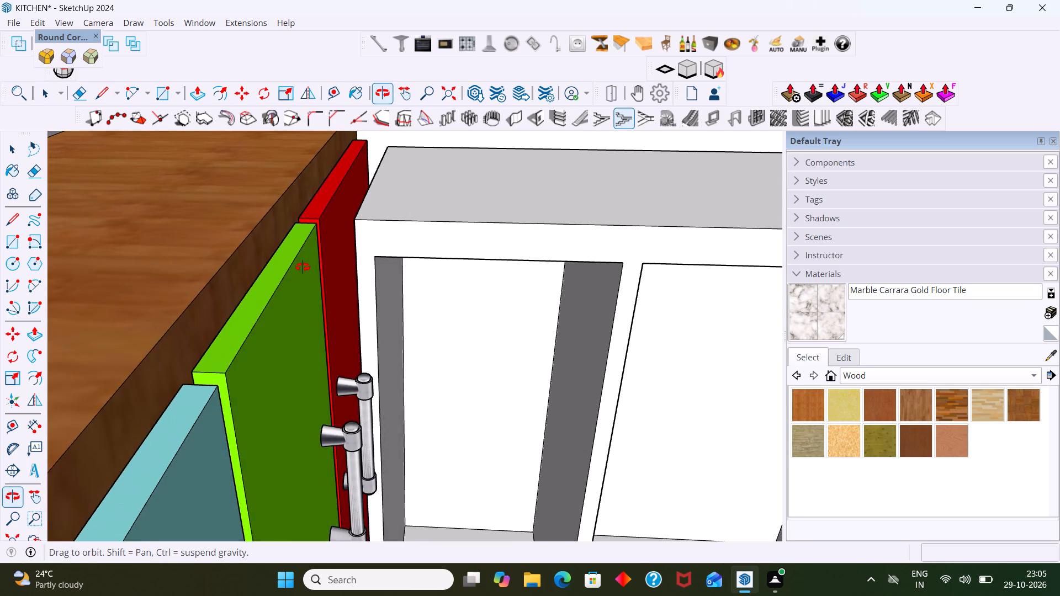
middle_click_drag(303, 267, 296, 271)
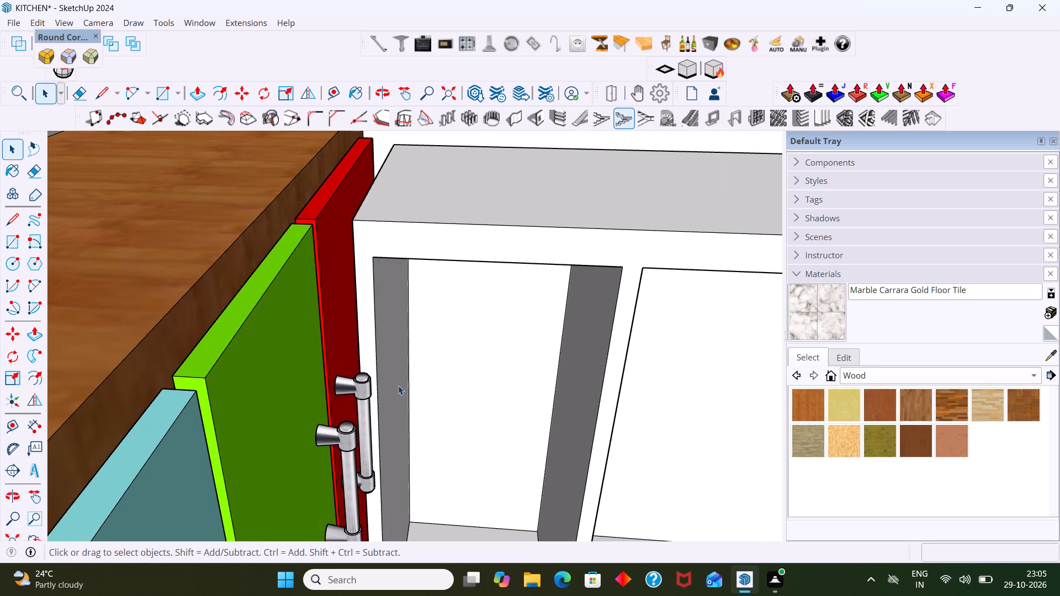
middle_click_drag(371, 370, 154, 370)
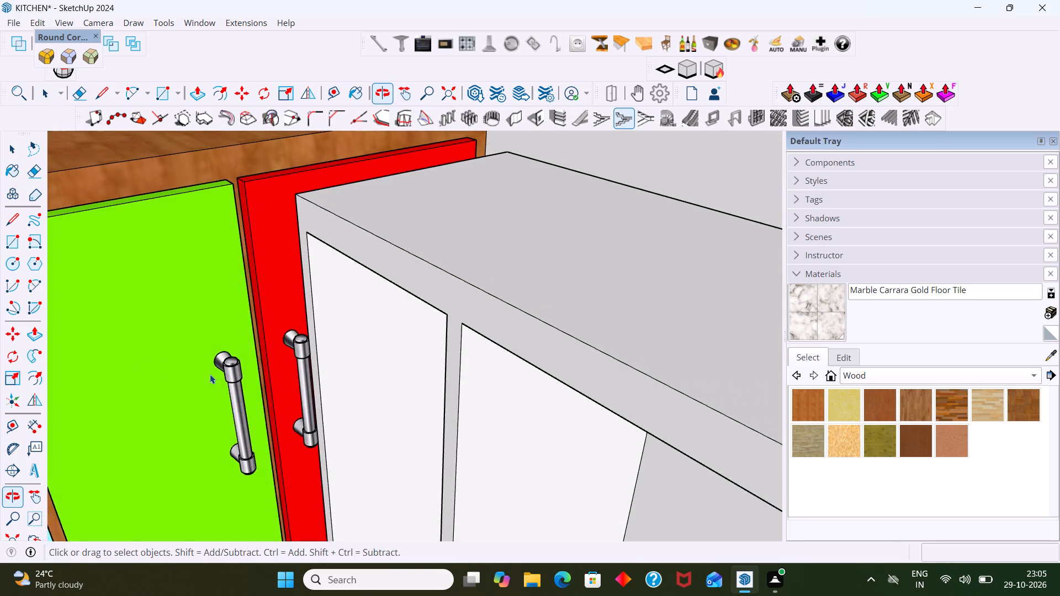
scroll(258, 375, "down", 10)
middle_click_drag(304, 371, 358, 390)
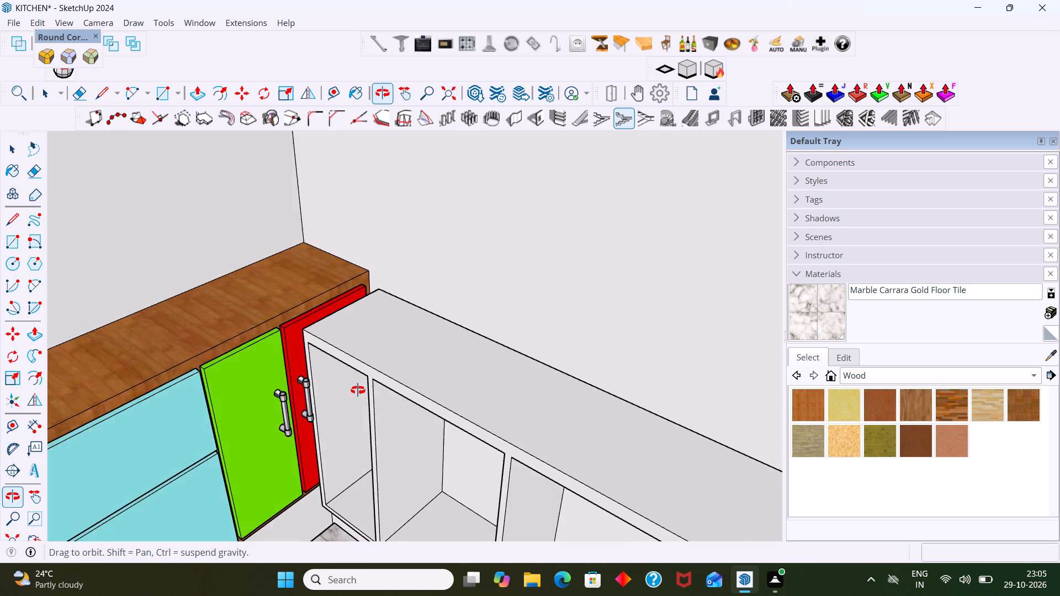
middle_click_drag(358, 390, 403, 392)
scroll(296, 350, "up", 7)
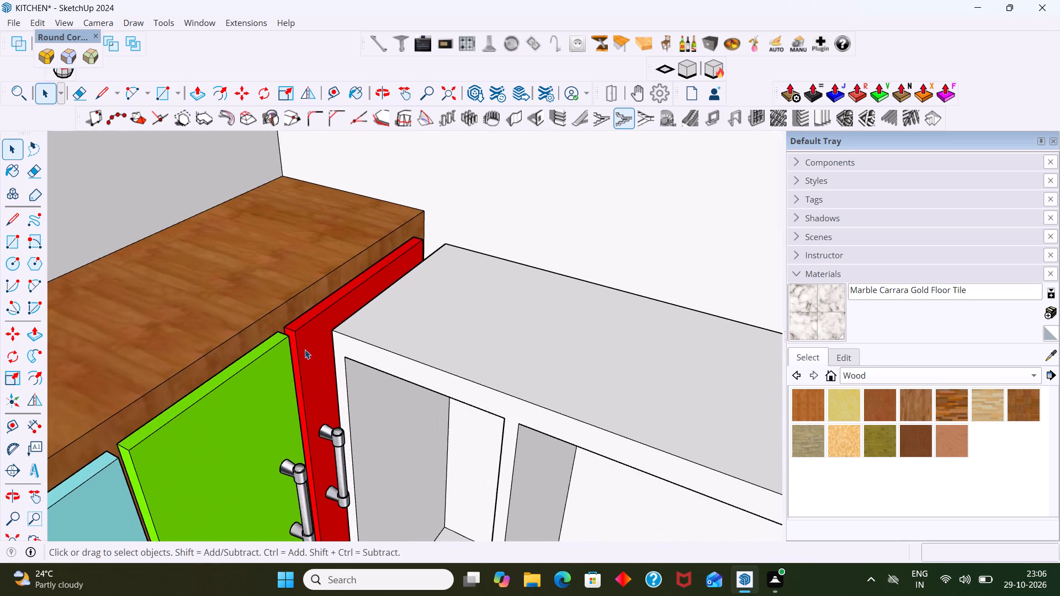
Delete the handle of the red wall cabinet door in the corner beside the placed unit.
scroll(312, 347, "down", 6)
scroll(325, 410, "up", 3)
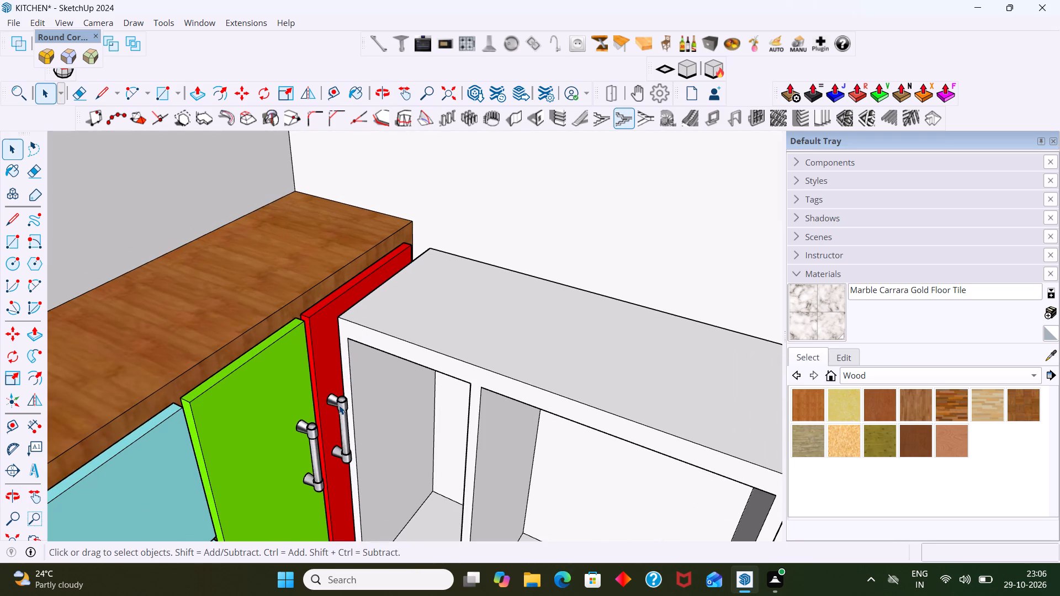
left_click(339, 405)
key("Delete")
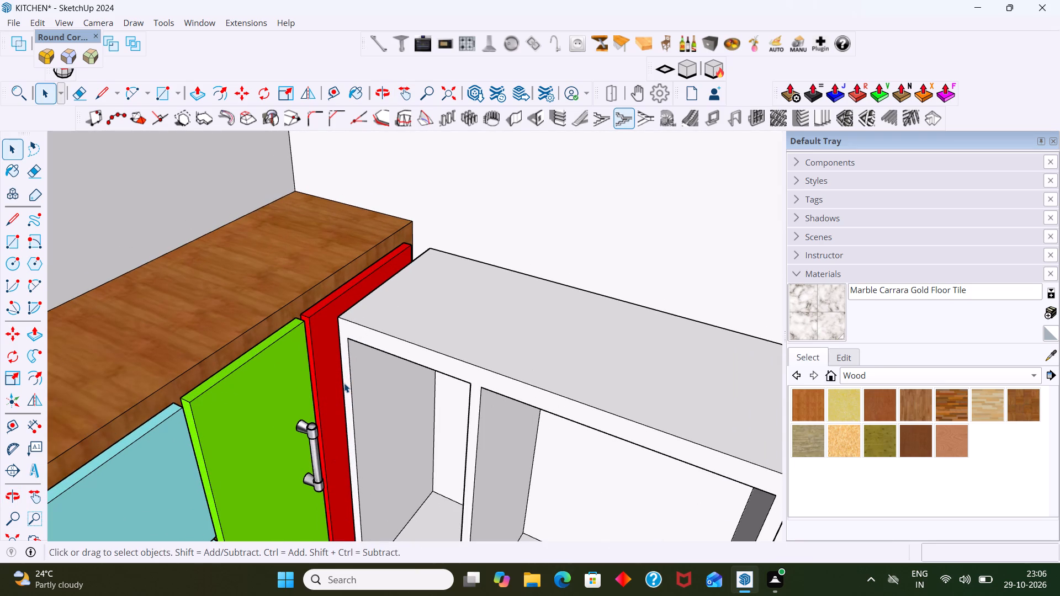
Delete the red door at the corner end of the existing wall cabinet, next to the green door.
middle_click_drag(294, 329, 190, 329)
scroll(315, 329, "up", 4)
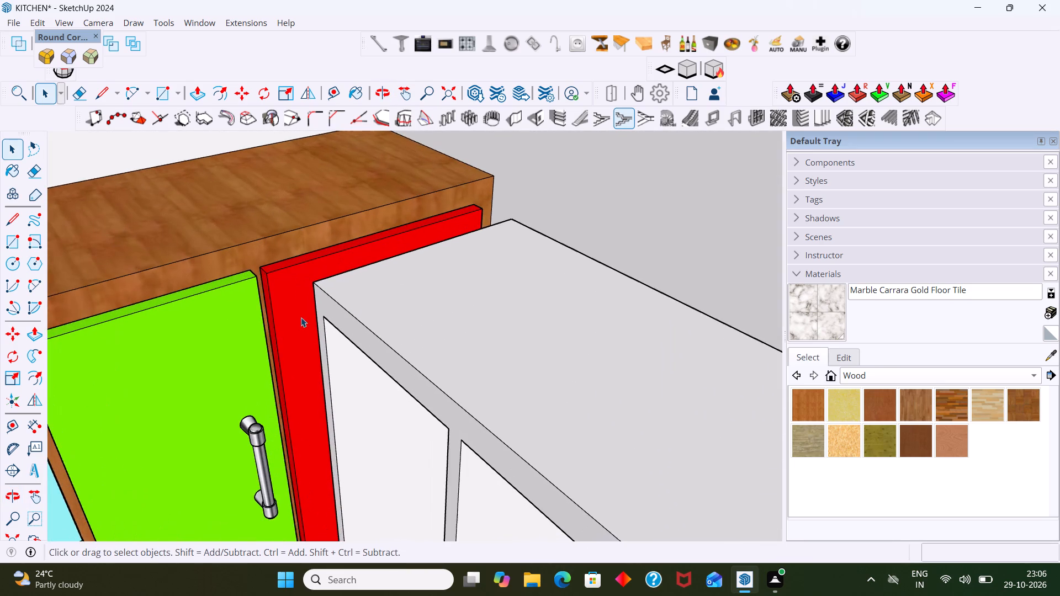
scroll(288, 295, "up", 1)
scroll(256, 288, "down", 4)
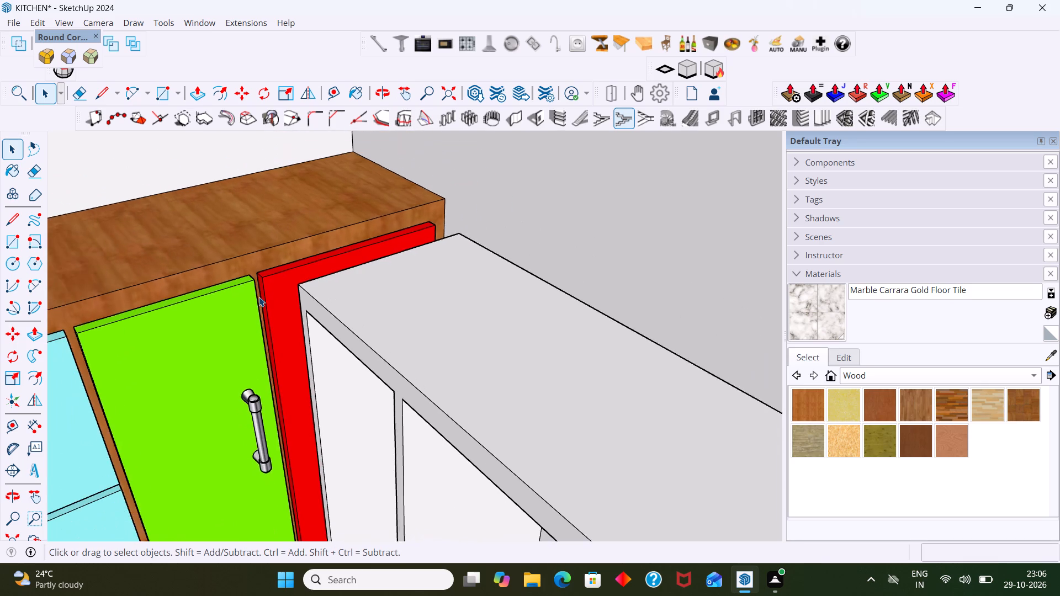
scroll(259, 297, "down", 4)
scroll(266, 297, "up", 7)
left_click(269, 297)
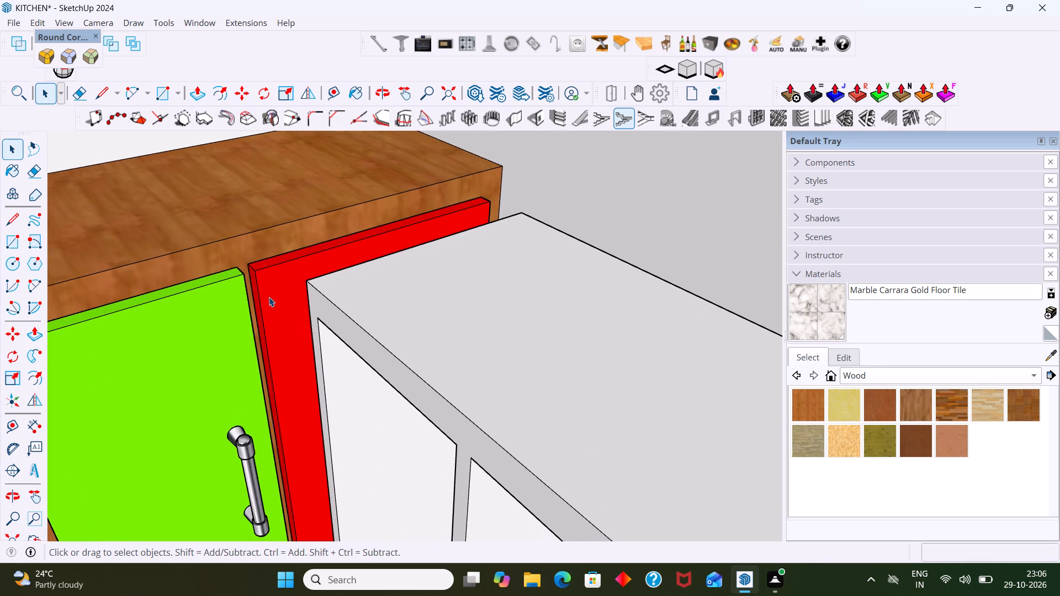
key("Delete")
scroll(278, 297, "down", 1)
middle_click_drag(278, 301, 242, 282)
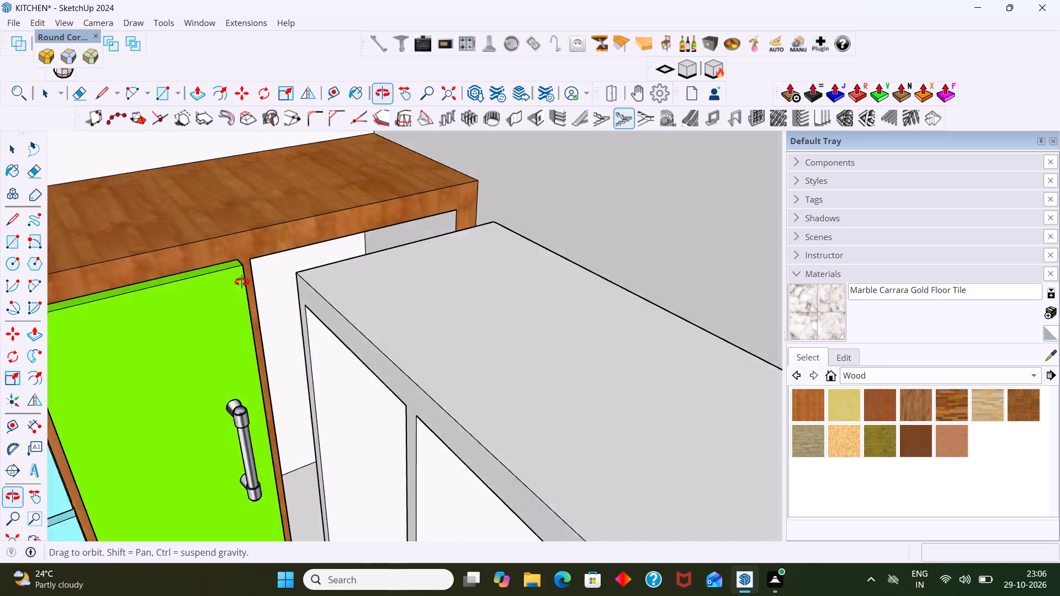
Joint Push Pull the white back face of the open corner wall-cabinet compartment about 305 mm, out to the wooden frame's front.
middle_click_drag(242, 282, 379, 252)
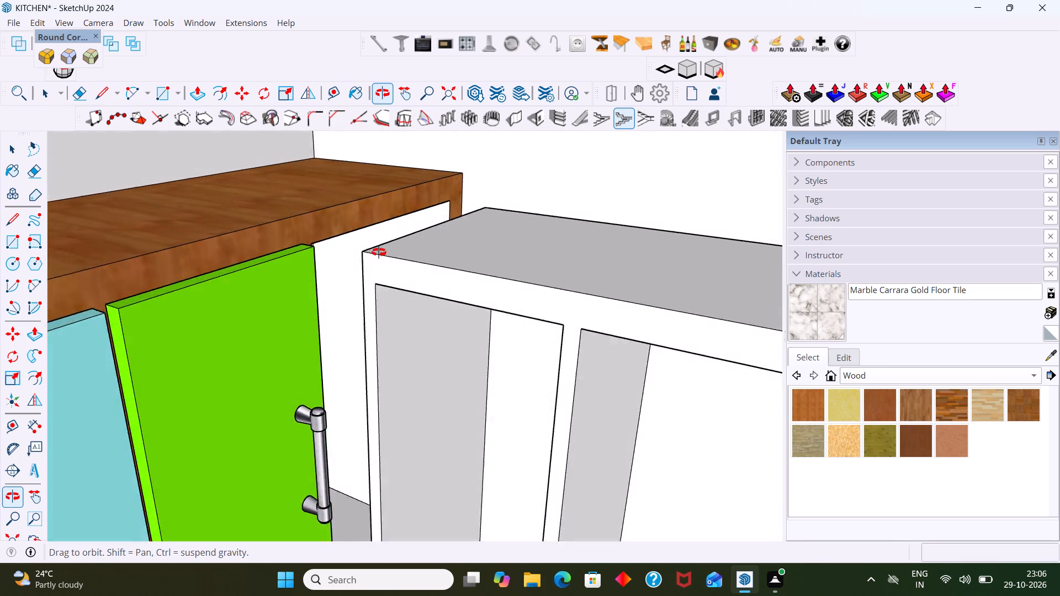
middle_click_drag(379, 252, 394, 252)
scroll(365, 259, "up", 1)
left_click(364, 259)
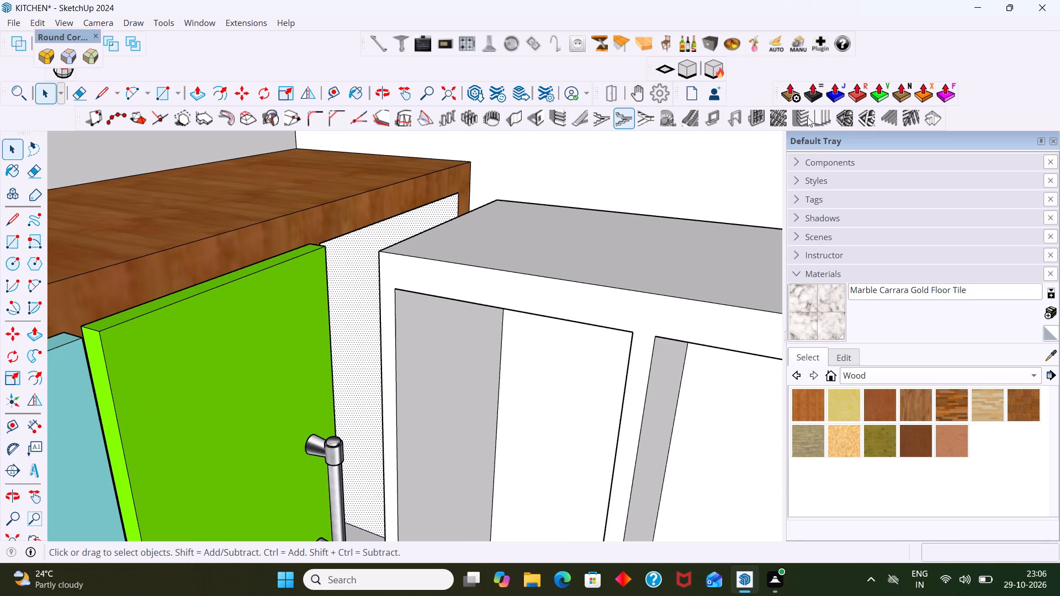
left_click(833, 96)
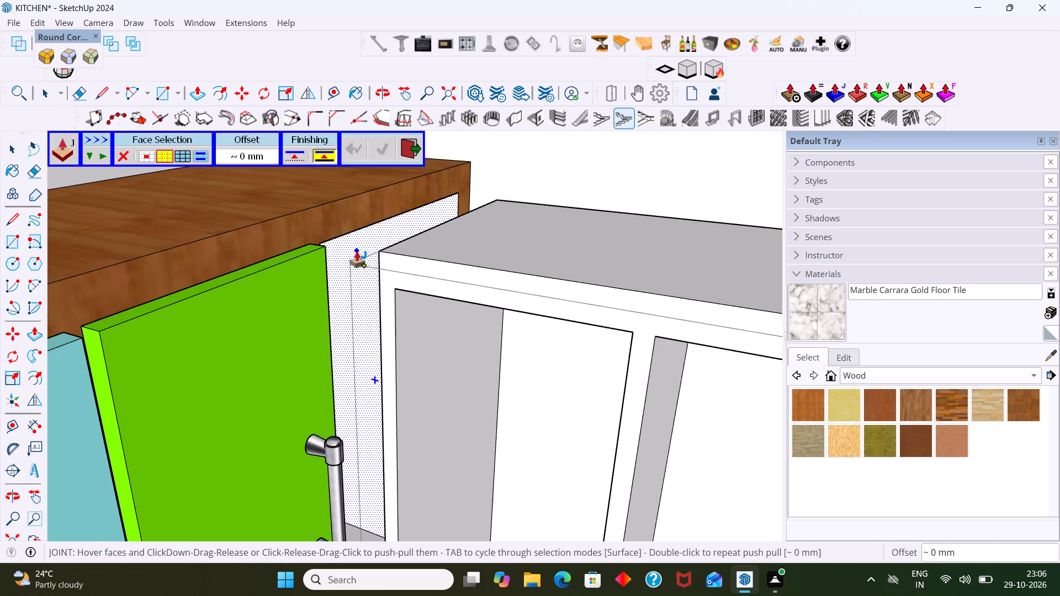
left_click(357, 252)
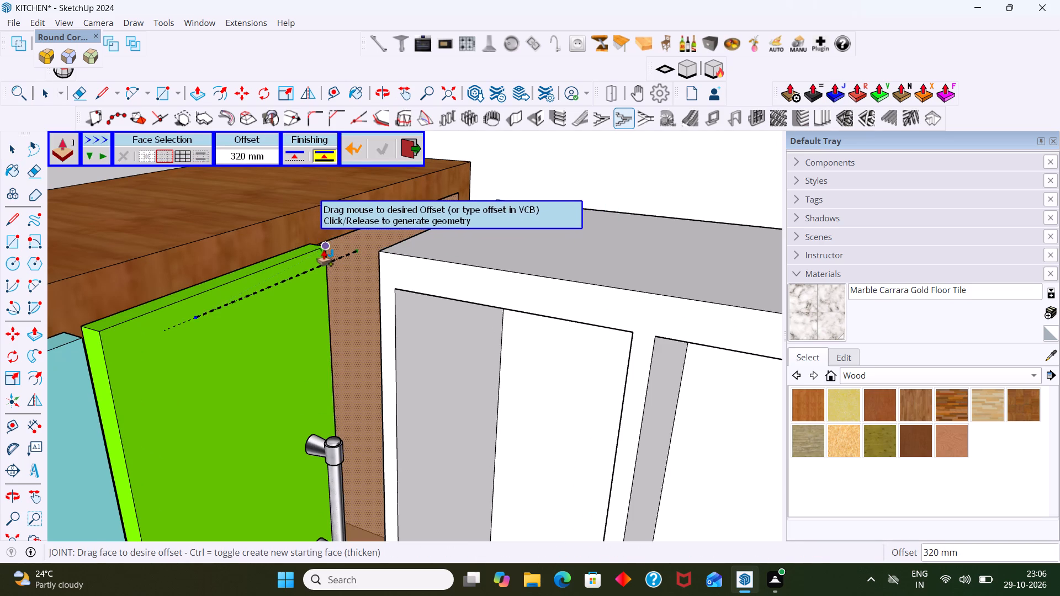
middle_click_drag(324, 242, 130, 269)
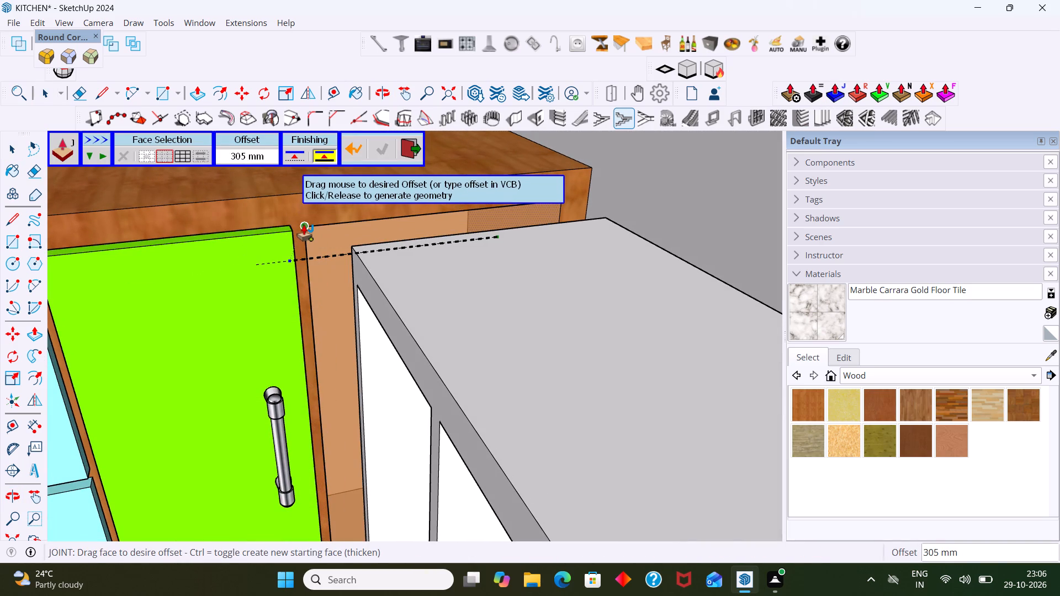
left_click(304, 225)
key("space")
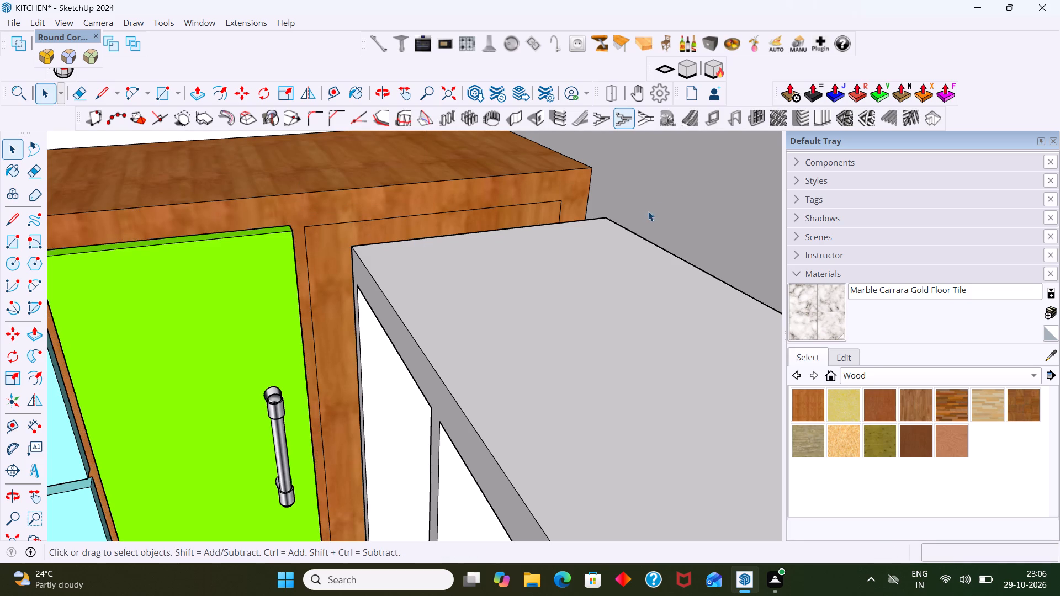
Examine the filled corner compartment beside the green door, from its top down to its lower edge.
scroll(610, 187, "down", 6)
middle_click_drag(515, 255, 808, 325)
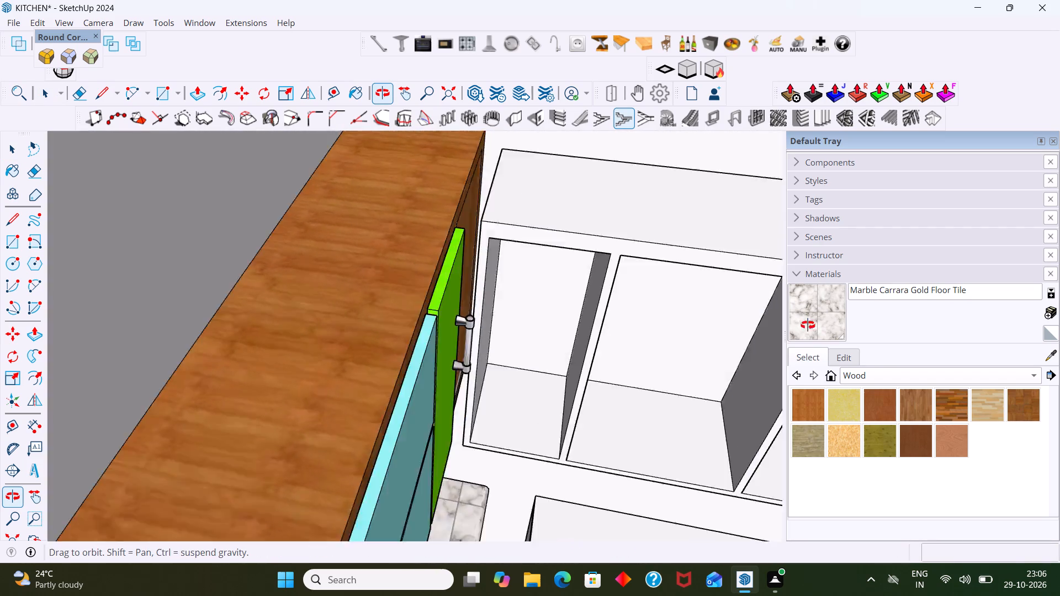
middle_click_drag(808, 325, 464, 269)
scroll(401, 287, "up", 3)
scroll(440, 303, "down", 4)
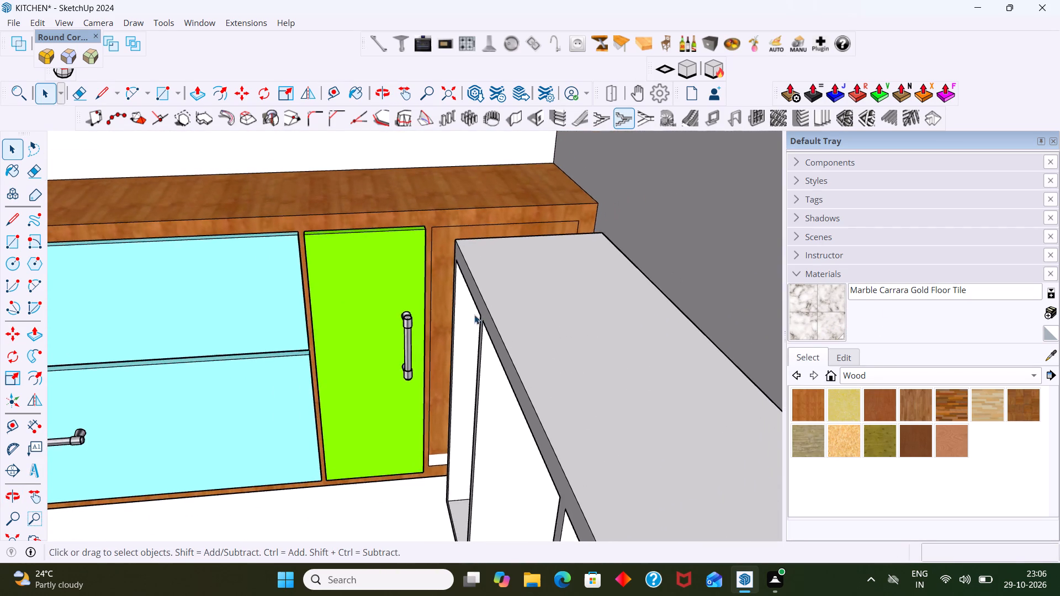
scroll(453, 299, "up", 2)
middle_click_drag(442, 323, 470, 212)
scroll(458, 301, "down", 4)
middle_click_drag(443, 475, 455, 365)
scroll(435, 487, "up", 19)
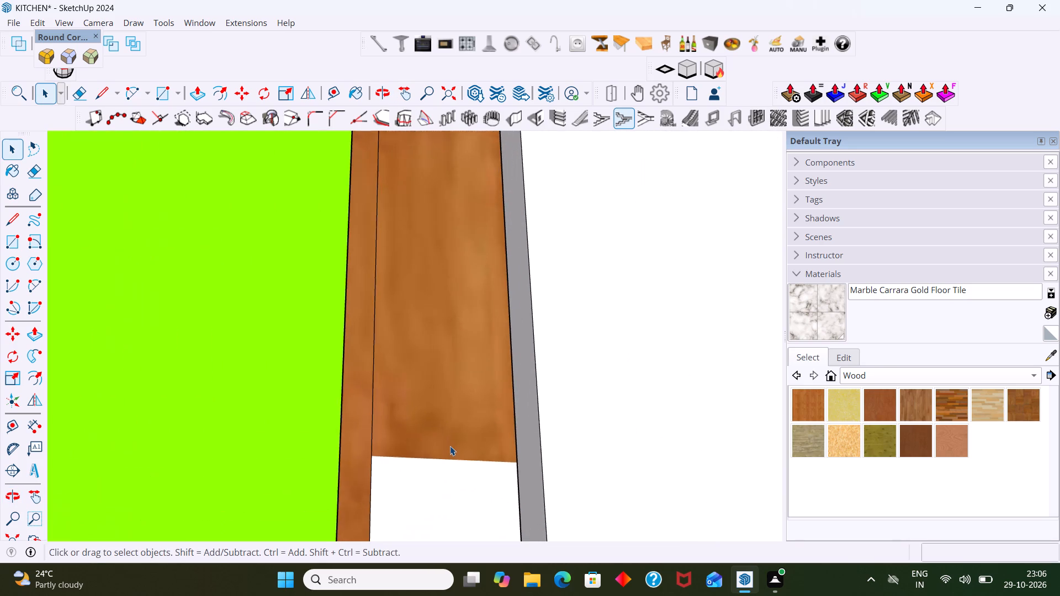
scroll(450, 446, "up", 1)
middle_click_drag(447, 447, 534, 594)
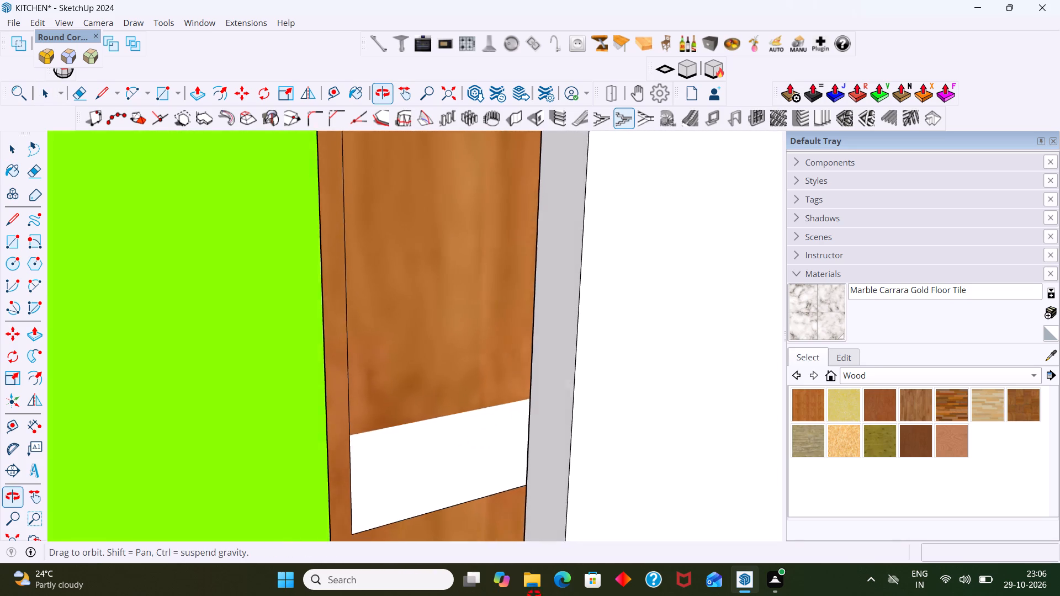
middle_click_drag(534, 594, 556, 577)
scroll(487, 515, "down", 2)
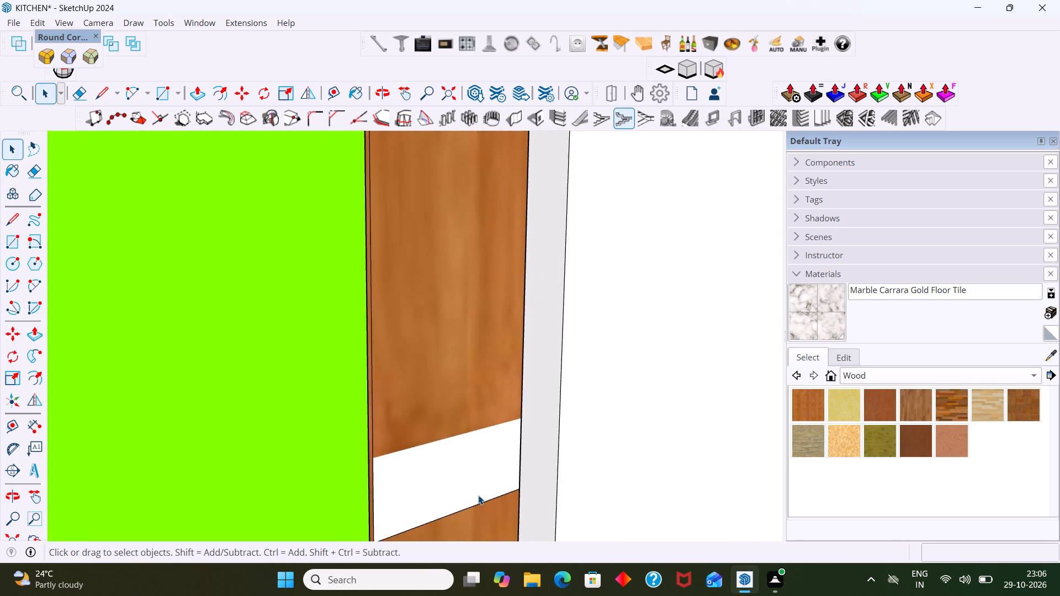
scroll(478, 495, "down", 10)
Sample the Wood Bamboo material from the corner infill panel and paint the white strip at its bottom with it.
middle_click_drag(467, 473, 290, 472)
scroll(290, 472, "down", 1)
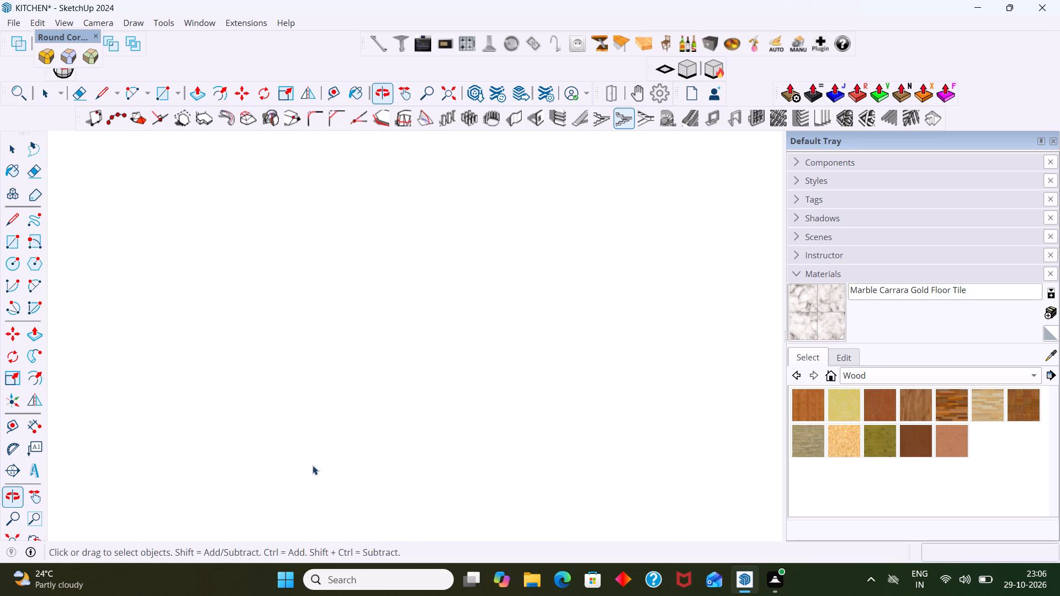
middle_click_drag(389, 471, 539, 475)
scroll(426, 427, "down", 4)
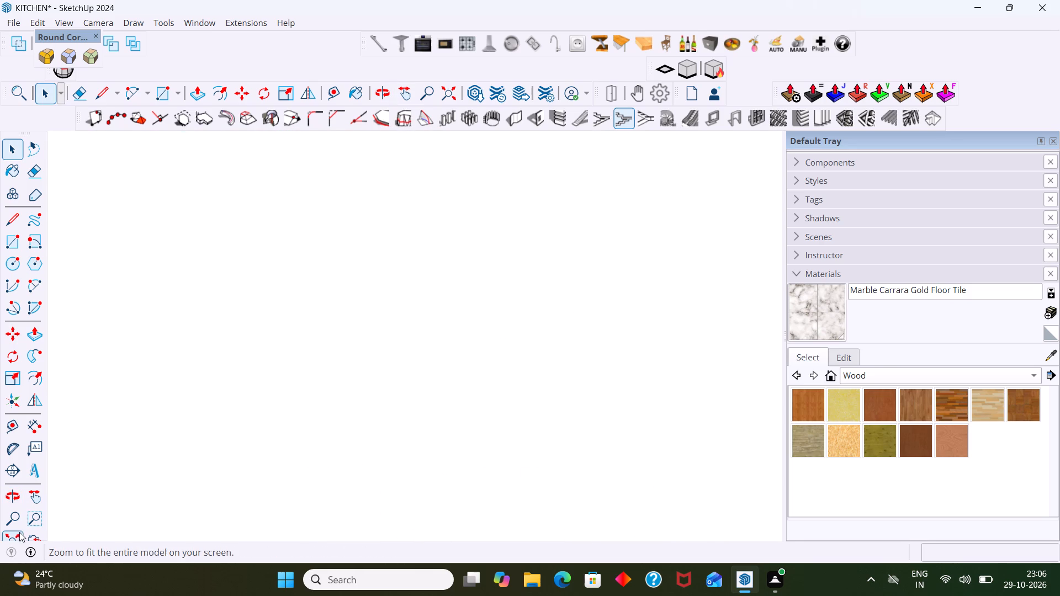
left_click(10, 535)
middle_click_drag(203, 378, 309, 384)
scroll(267, 346, "up", 10)
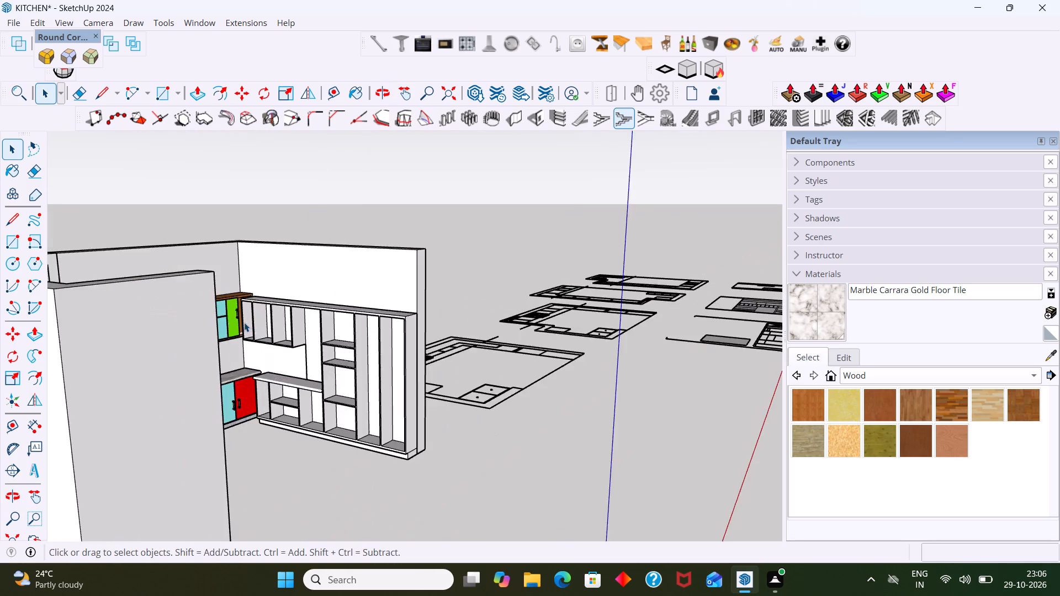
scroll(244, 322, "up", 20)
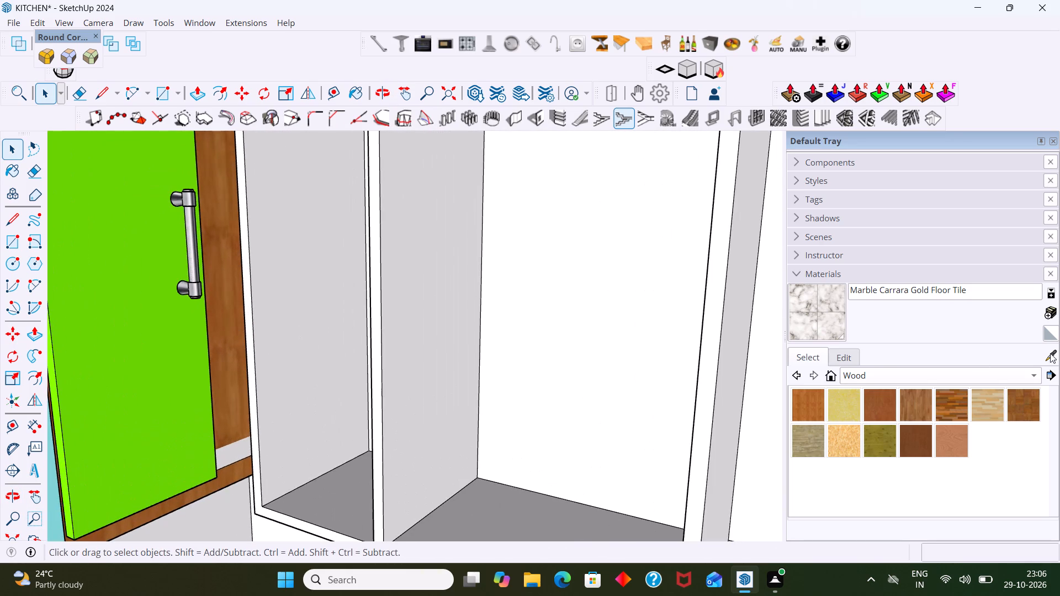
left_click(1051, 354)
left_click(229, 354)
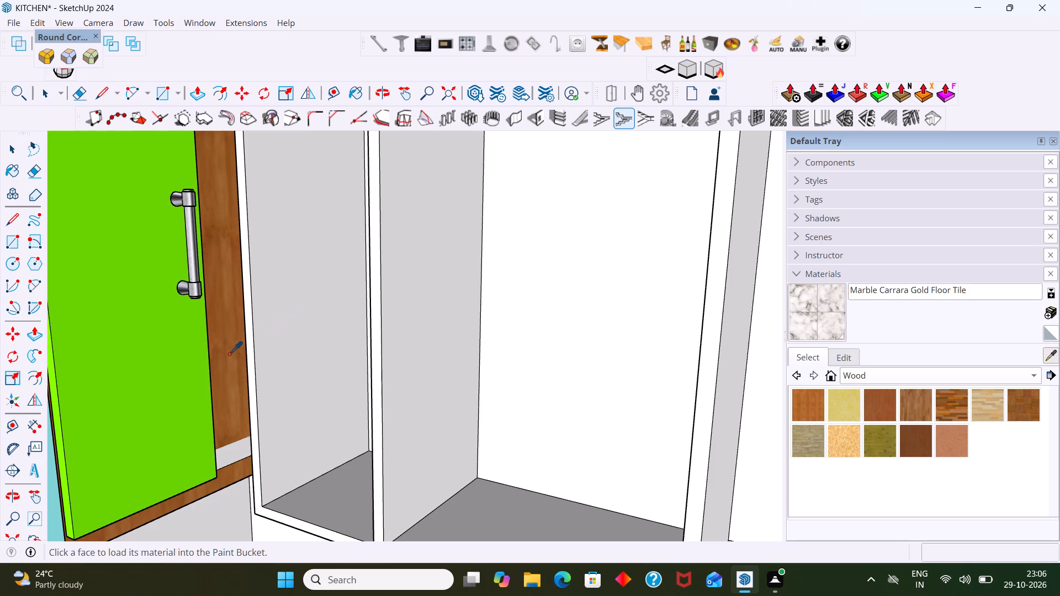
left_click(226, 460)
scroll(232, 451, "down", 6)
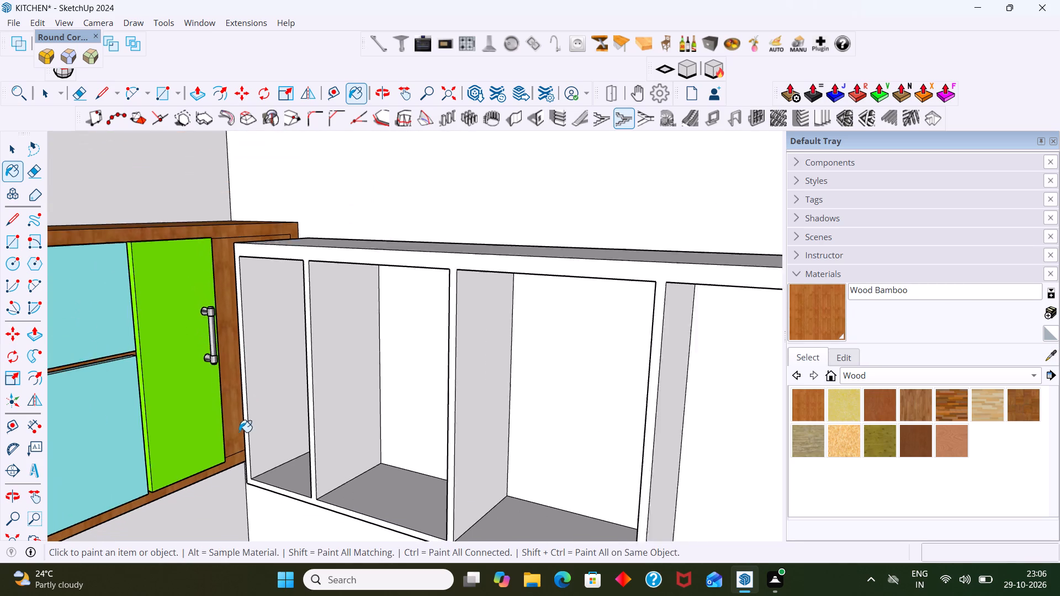
scroll(239, 432, "down", 1)
key("space")
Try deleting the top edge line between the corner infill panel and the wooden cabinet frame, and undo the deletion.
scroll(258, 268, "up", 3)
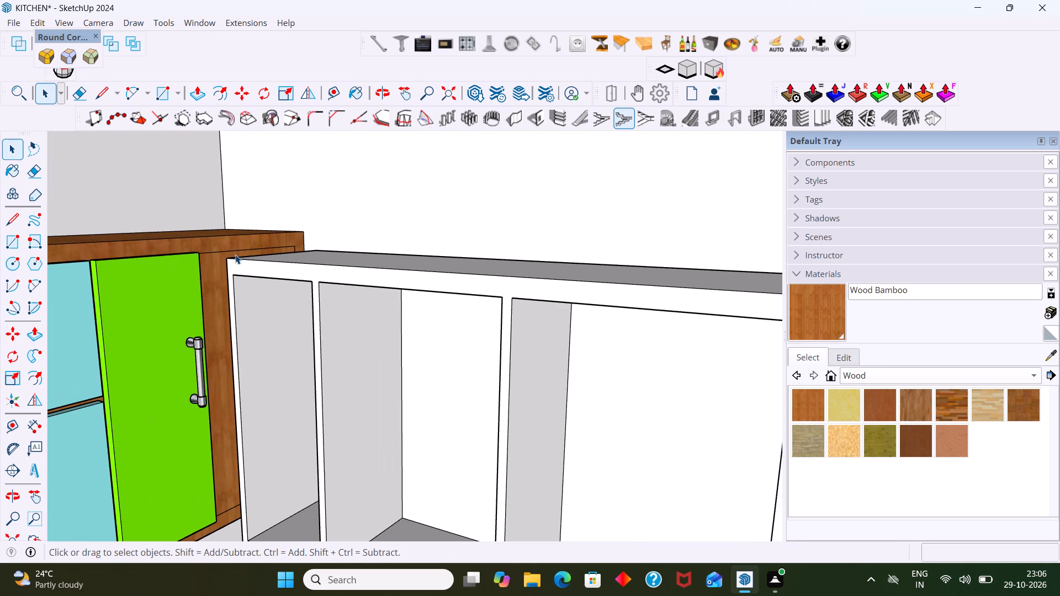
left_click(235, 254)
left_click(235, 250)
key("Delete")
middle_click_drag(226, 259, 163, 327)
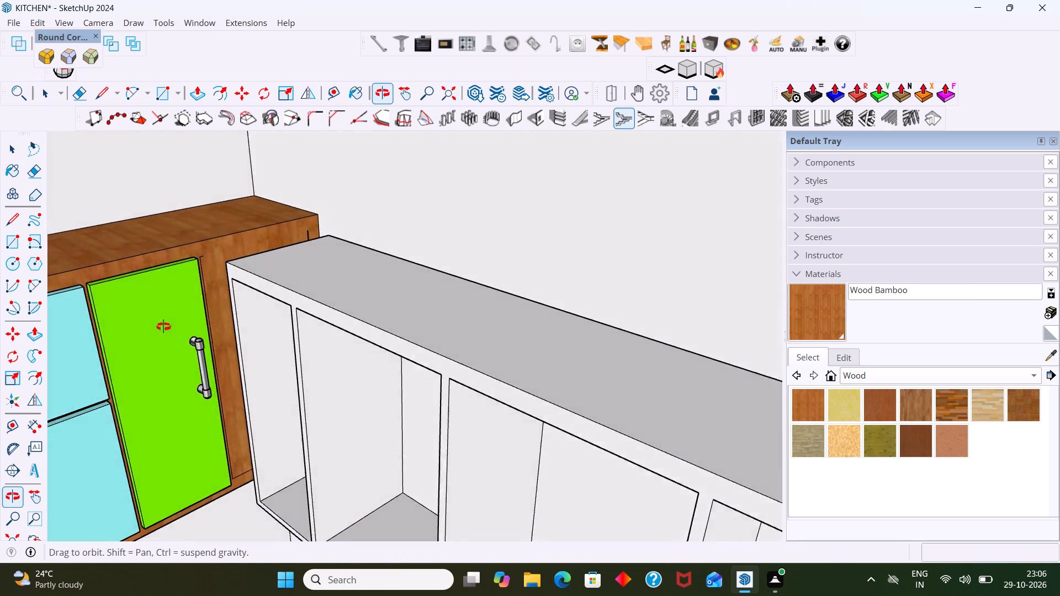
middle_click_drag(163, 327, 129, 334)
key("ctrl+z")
Examine the kitchen room from above, checking how the white cabinet unit sits against the coloured wall and base cabinets.
scroll(205, 273, "down", 3)
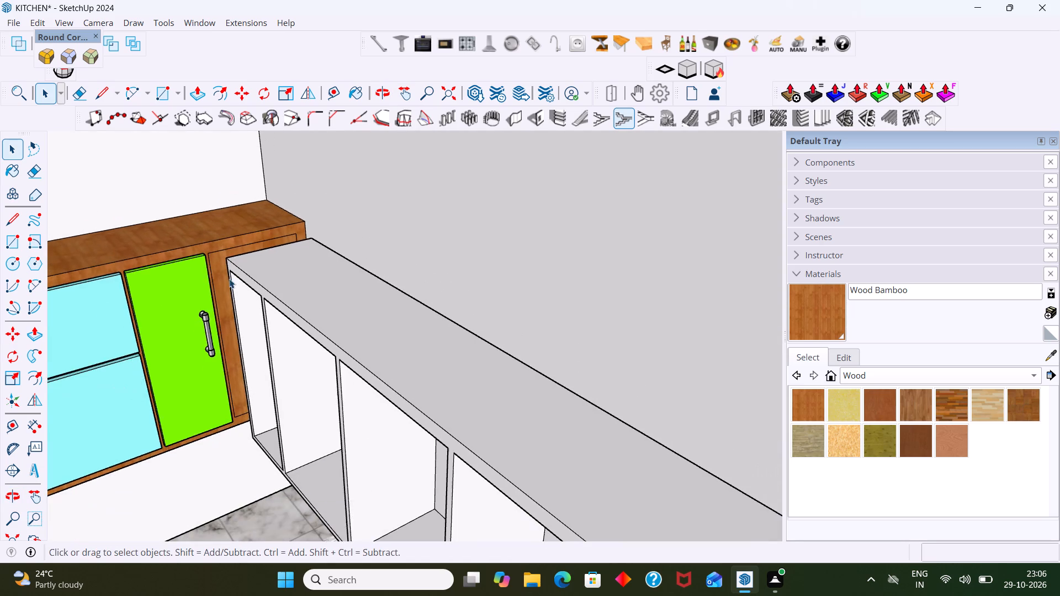
scroll(229, 279, "down", 10)
middle_click_drag(314, 349, 561, 338)
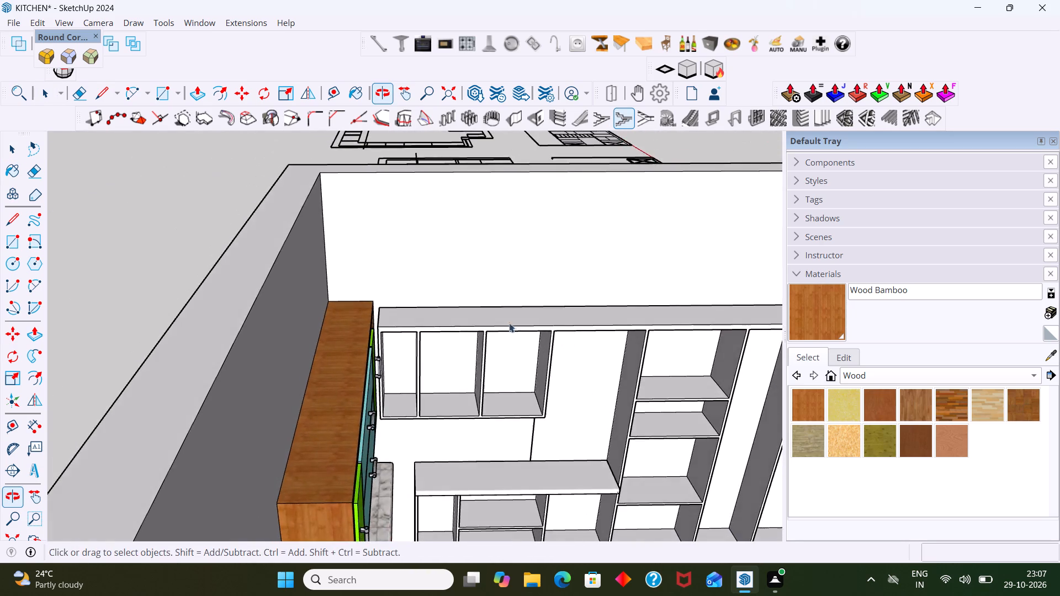
scroll(431, 323, "up", 5)
scroll(399, 355, "down", 11)
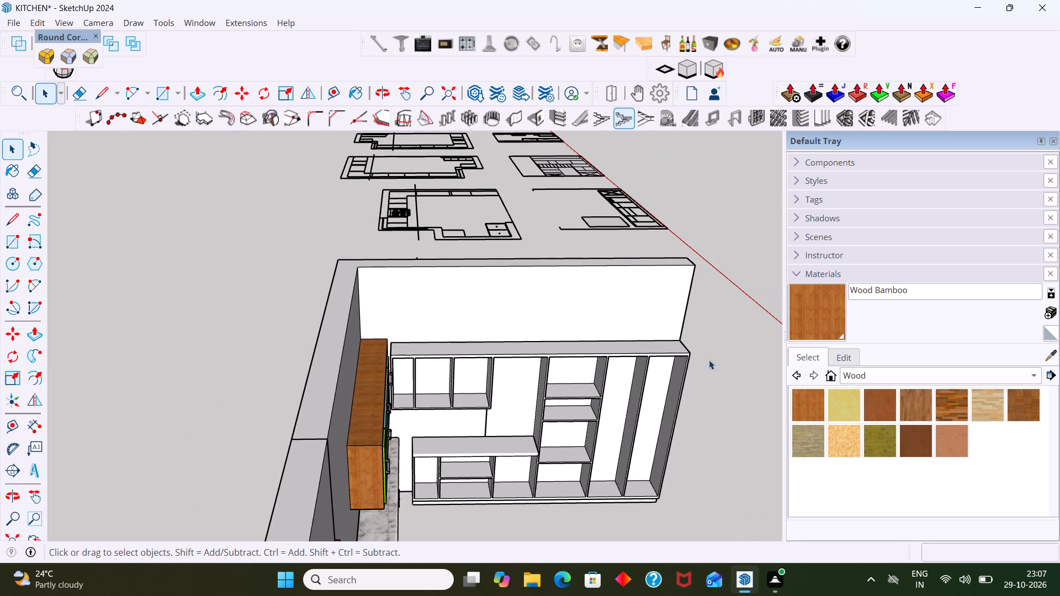
left_click(736, 340)
middle_click_drag(531, 368, 501, 285)
scroll(434, 284, "down", 1)
middle_click_drag(434, 299, 402, 507)
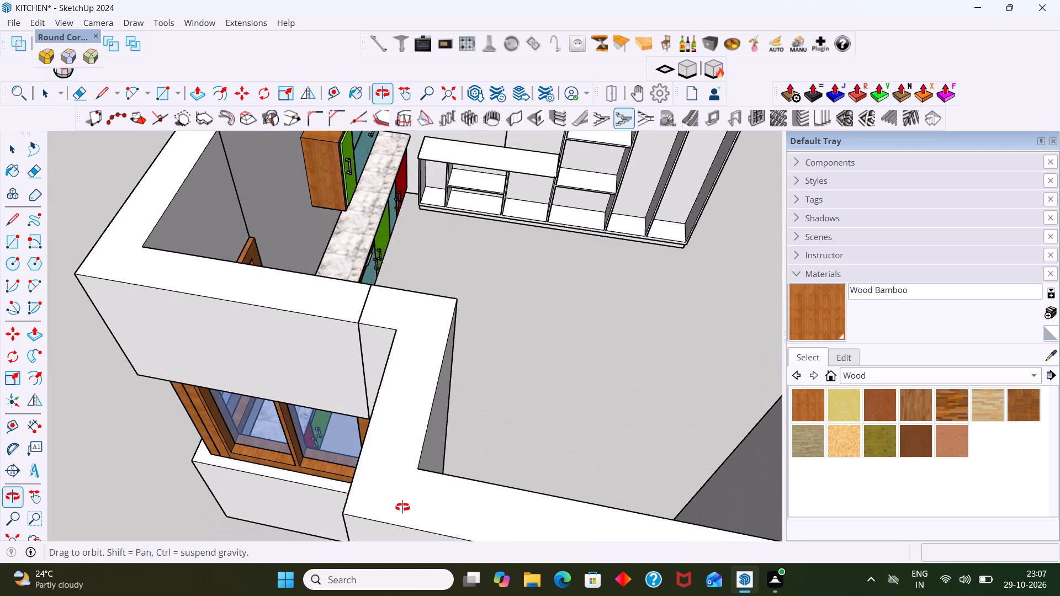
middle_click_drag(402, 507, 409, 481)
middle_click_drag(427, 365, 431, 473, "shift")
scroll(440, 254, "up", 1)
scroll(443, 240, "down", 2)
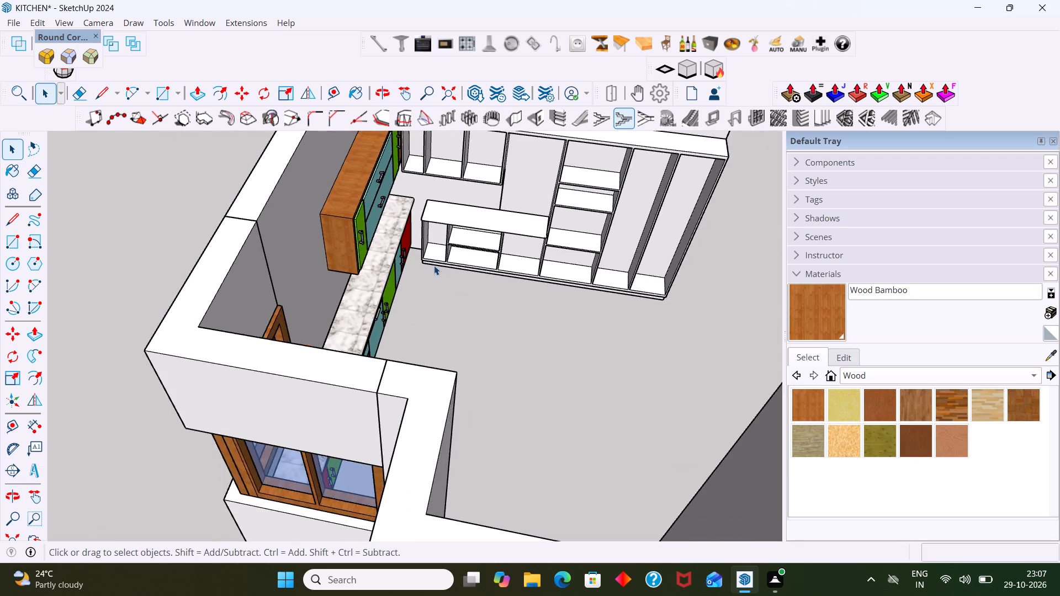
middle_click_drag(434, 274, 444, 464, "shift")
scroll(437, 370, "up", 12)
Examine the gap between the green wall cabinet door's handle and the side of the white unit's upper section.
middle_click_drag(417, 343, 468, 320)
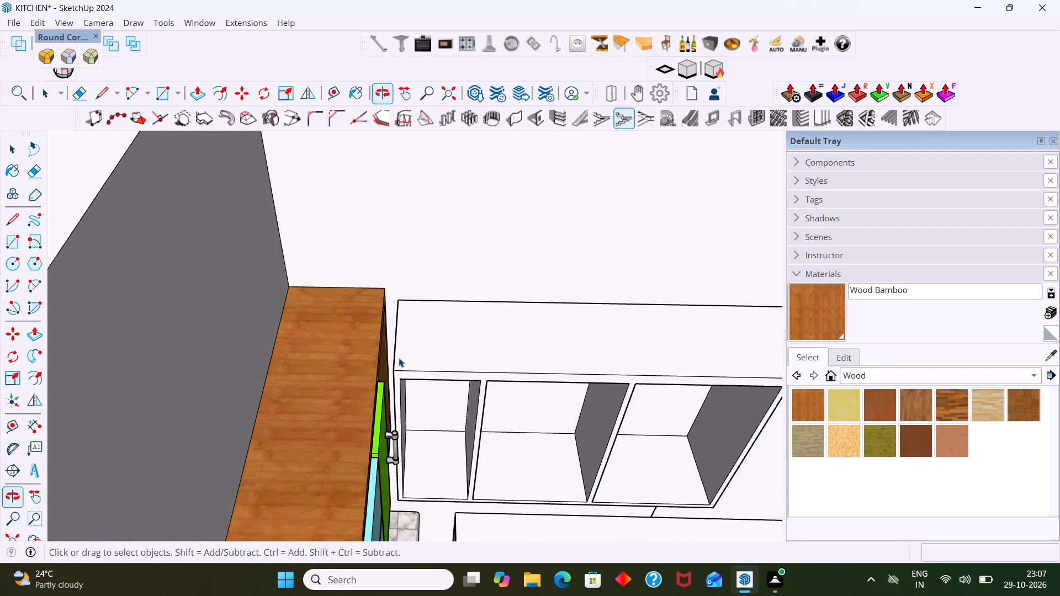
scroll(399, 358, "up", 7)
middle_click_drag(397, 380, 439, 335)
scroll(431, 360, "up", 8)
scroll(419, 365, "down", 4)
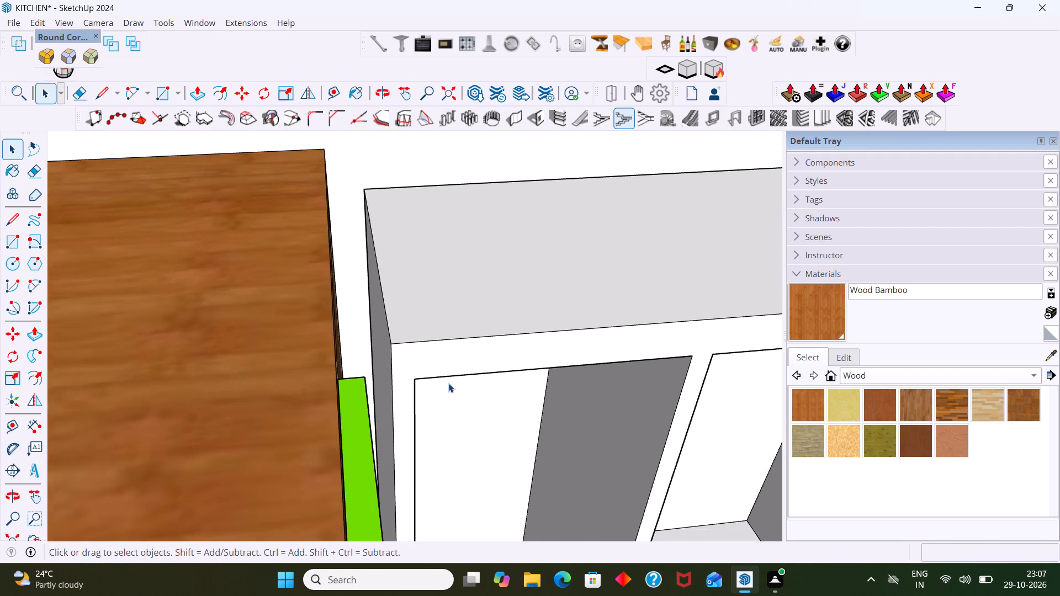
scroll(448, 383, "down", 4)
scroll(485, 432, "down", 8)
middle_click_drag(508, 454, 476, 388)
scroll(476, 390, "down", 4)
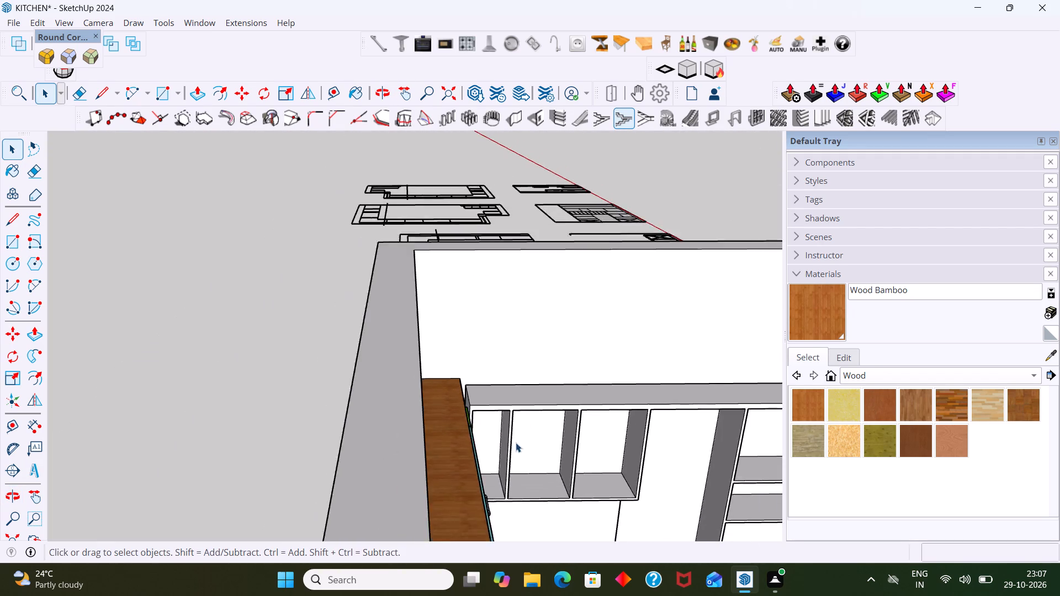
scroll(516, 443, "down", 3)
middle_click_drag(537, 446, 424, 349, "shift")
scroll(488, 384, "down", 2)
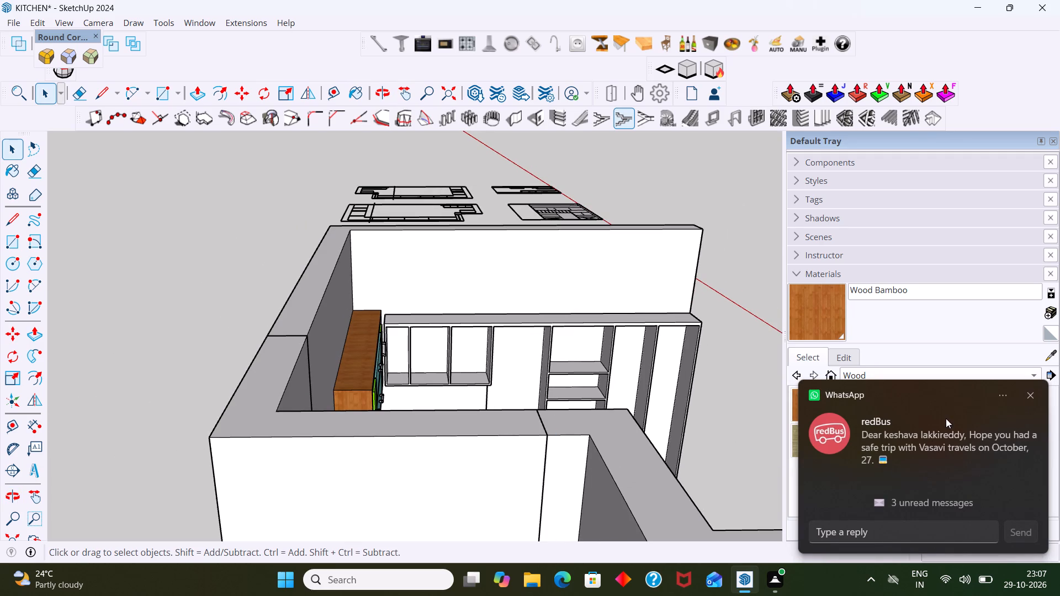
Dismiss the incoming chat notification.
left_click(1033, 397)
Examine the white cabinet unit's full layout in the room and its upper corner beside the coloured wall cabinet.
scroll(525, 306, "up", 1)
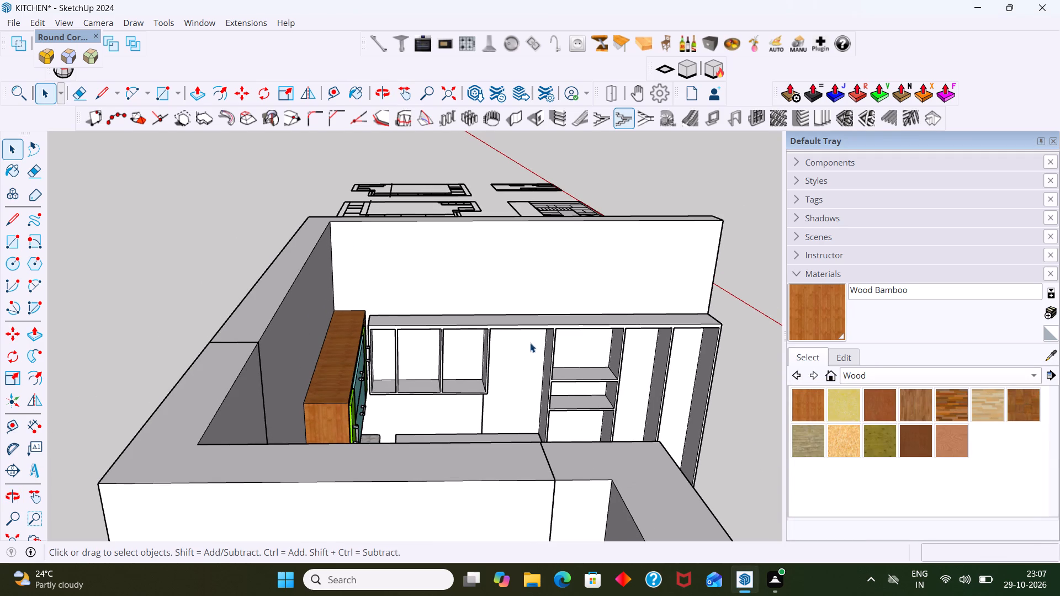
middle_click_drag(530, 342, 427, 253, "shift")
scroll(398, 281, "down", 1)
middle_click_drag(396, 307, 415, 486)
scroll(352, 320, "down", 2)
middle_click_drag(385, 318, 418, 546, "shift")
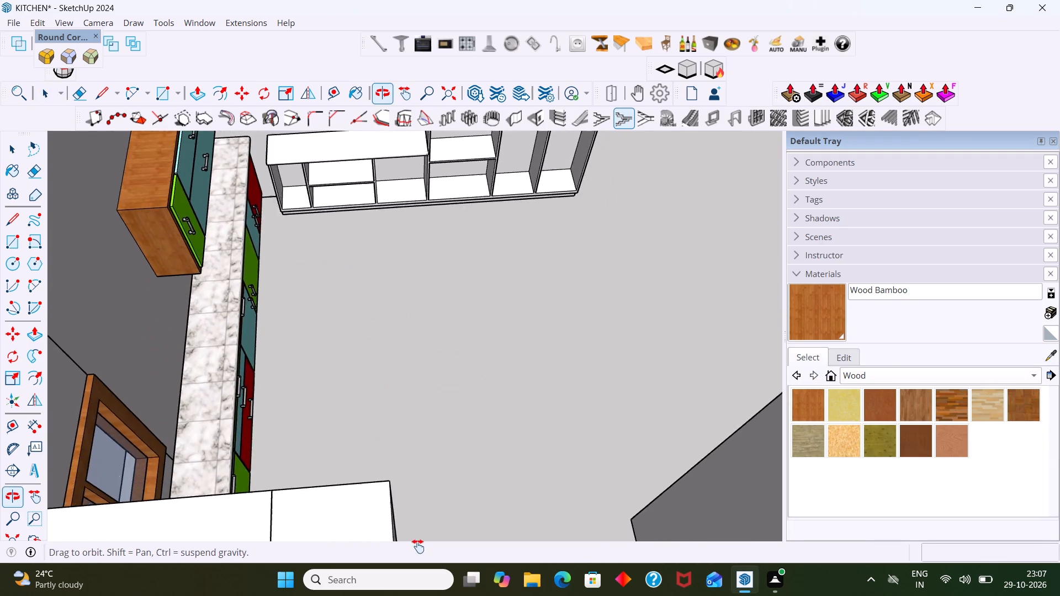
middle_click_drag(418, 546, 418, 541, "shift")
scroll(375, 366, "down", 8)
middle_click_drag(409, 328, 410, 469, "shift")
middle_click_drag(416, 362, 425, 299)
scroll(358, 328, "up", 6)
middle_click_drag(351, 348, 344, 272)
scroll(357, 293, "up", 3)
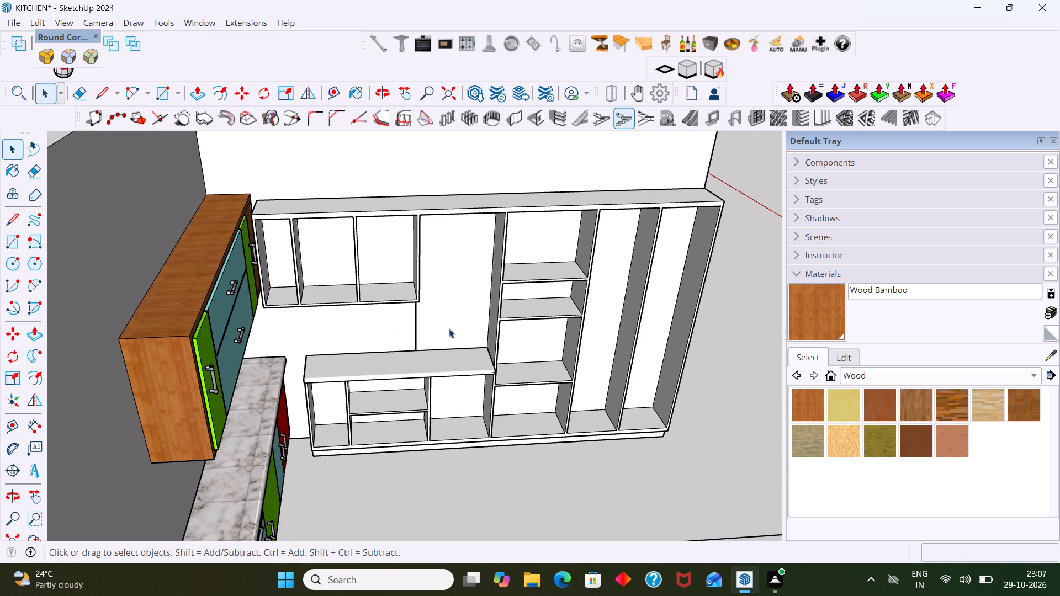
scroll(449, 325, "down", 3)
middle_click_drag(405, 301, 334, 305)
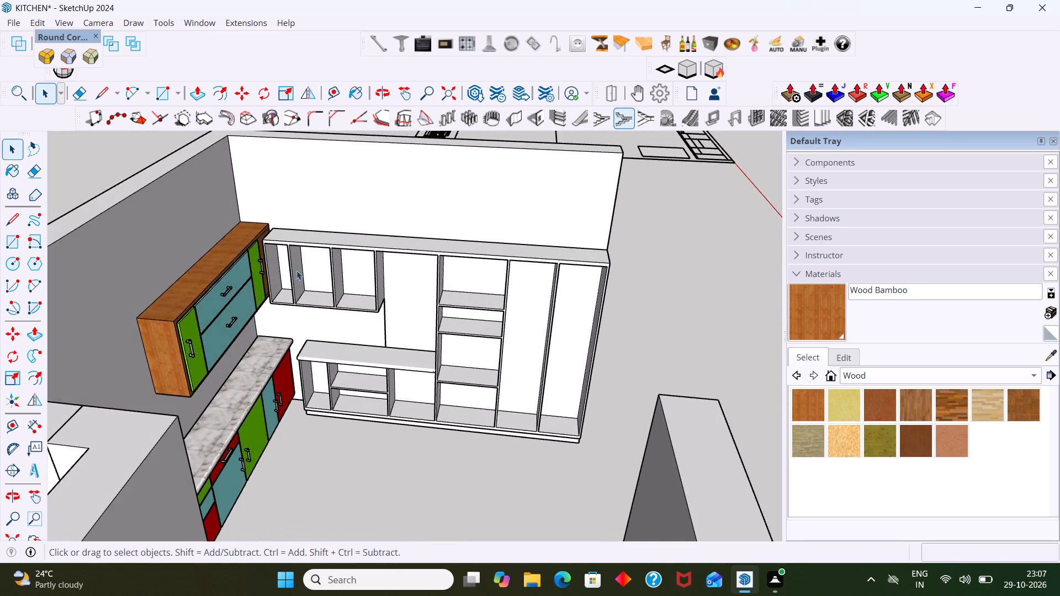
scroll(293, 263, "up", 5)
middle_click_drag(271, 252, 304, 272)
scroll(312, 286, "up", 2)
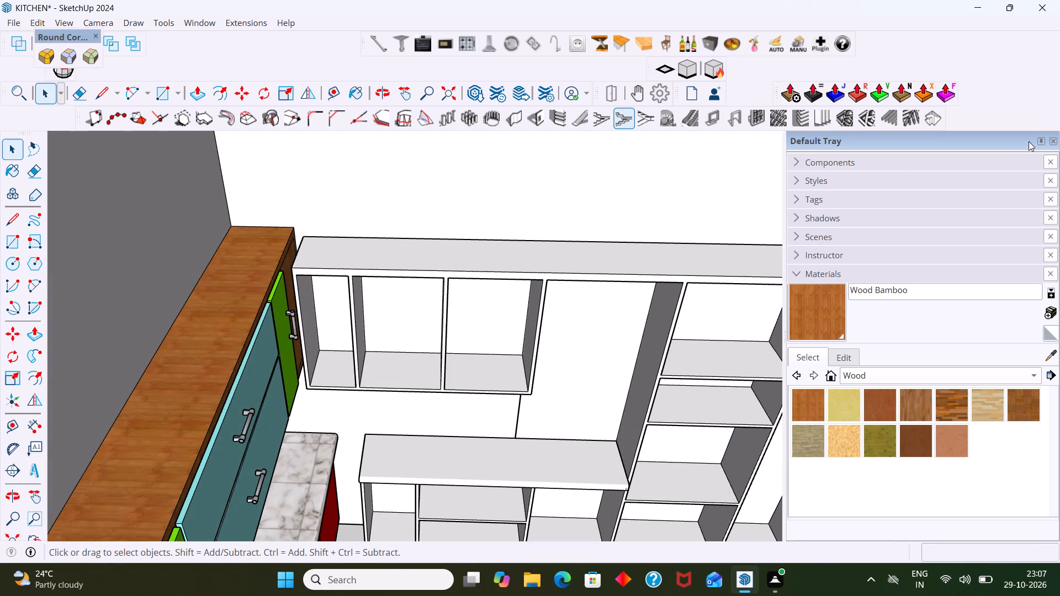
Close the Default Tray to enlarge the modelling area.
left_click(1051, 137)
scroll(775, 231, "down", 2)
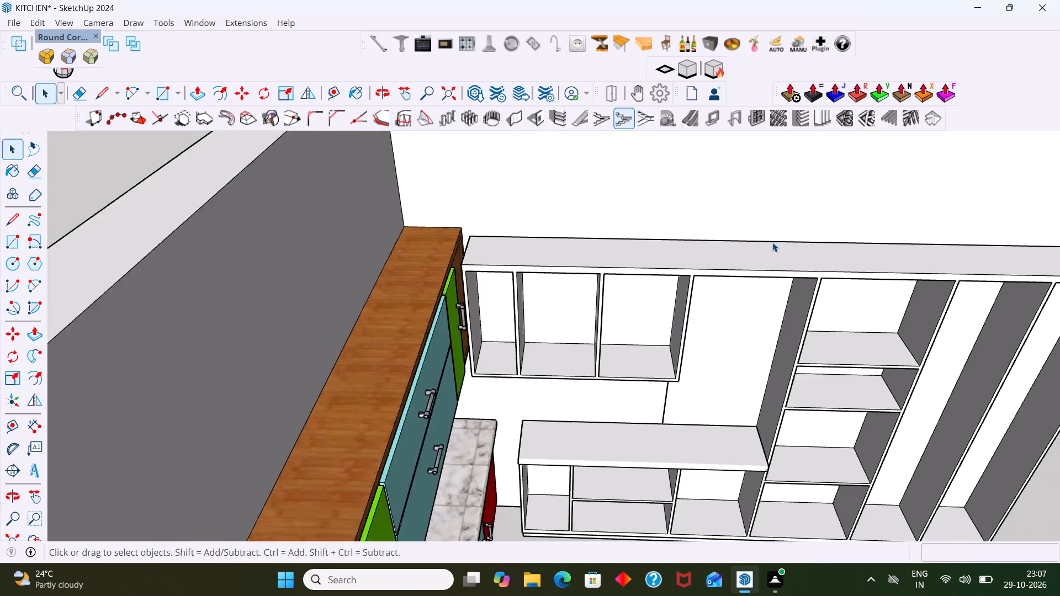
Draw a 1850 mm by 3000 mm rectangle between the inner wall lines of the flat side elevation with the fridge and sink.
scroll(772, 242, "down", 4)
middle_click_drag(718, 291, 357, 245)
scroll(356, 238, "down", 2)
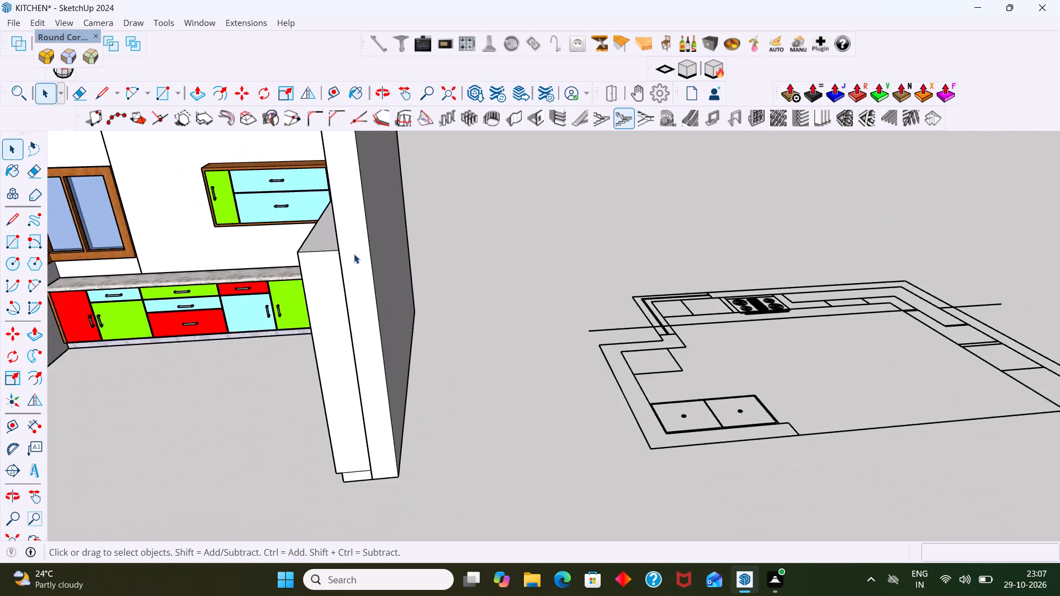
scroll(354, 254, "down", 10)
scroll(427, 364, "down", 2)
middle_click_drag(340, 351, 309, 371)
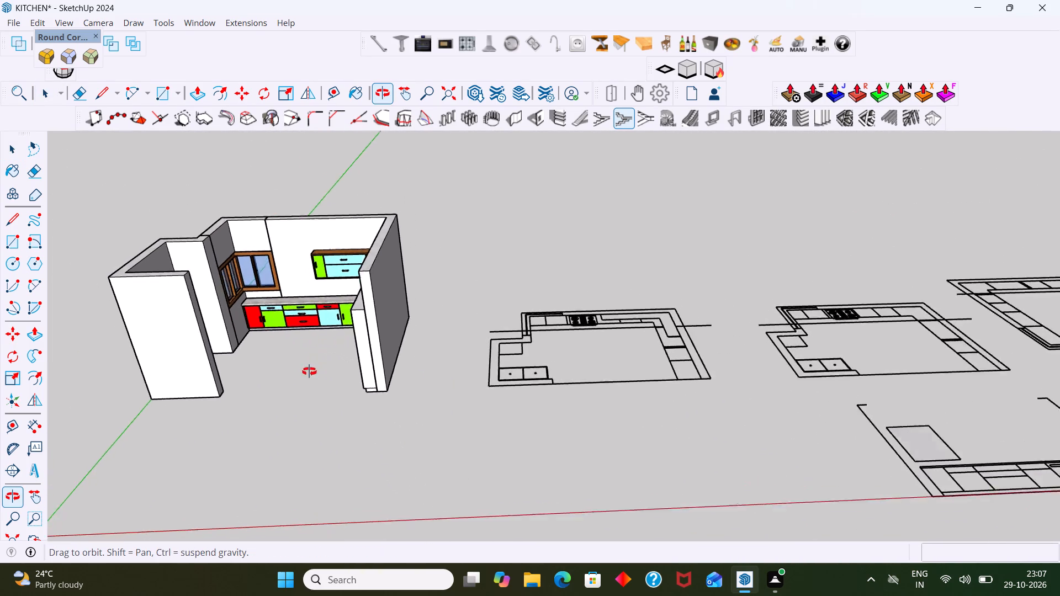
middle_click_drag(309, 371, 235, 431)
scroll(277, 405, "down", 4)
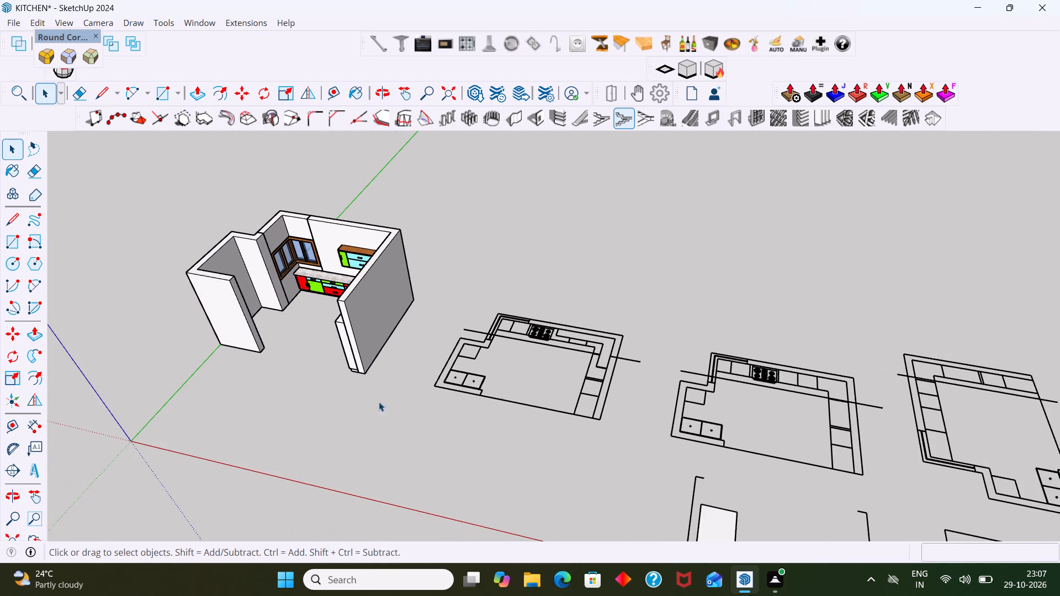
middle_click_drag(405, 396, 313, 348, "shift")
scroll(356, 361, "down", 8)
middle_click_drag(628, 449, 631, 462)
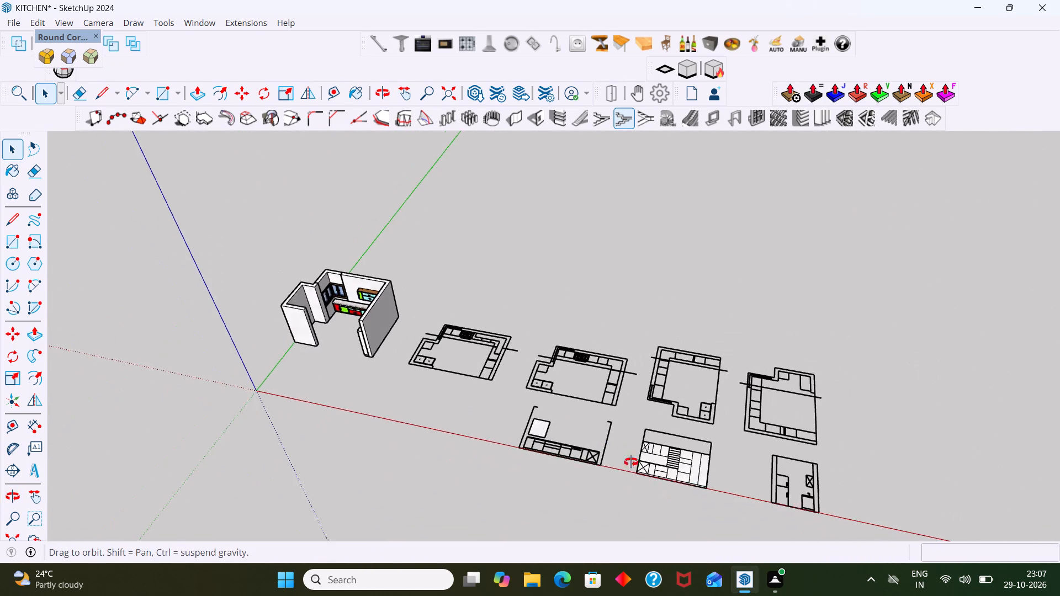
middle_click_drag(631, 462, 570, 399)
scroll(605, 406, "down", 1)
scroll(678, 414, "up", 6)
middle_click_drag(701, 420, 658, 379)
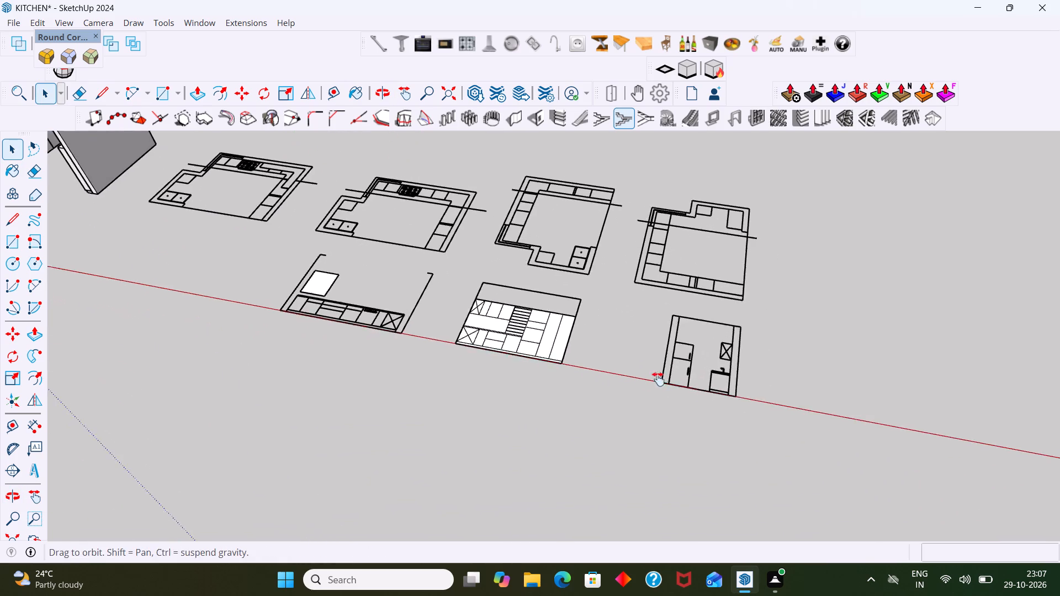
middle_click_drag(658, 379, 657, 377)
scroll(685, 379, "up", 11)
middle_click_drag(696, 381, 665, 379)
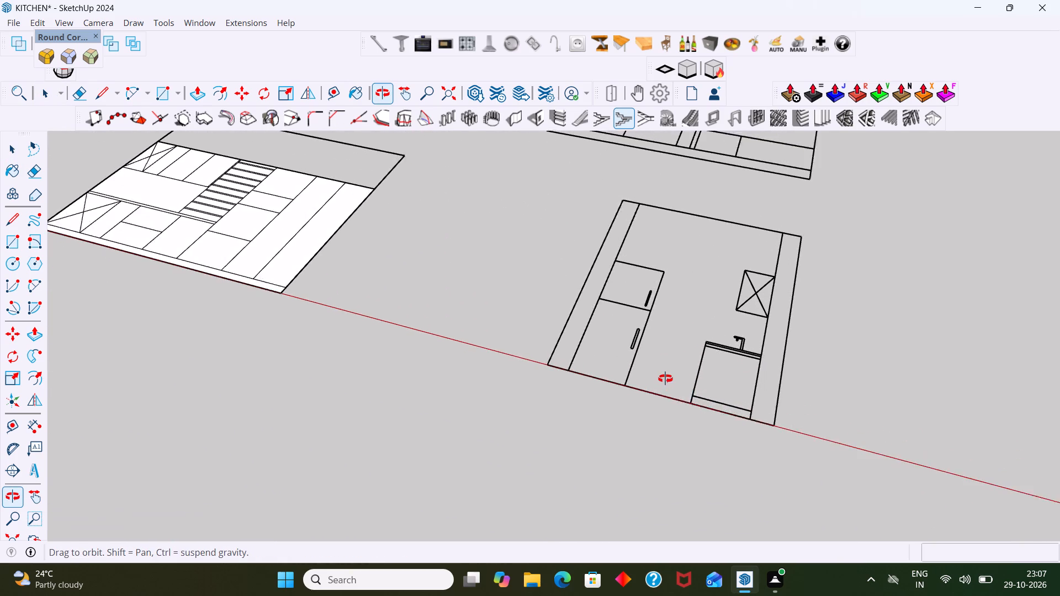
middle_click_drag(665, 379, 687, 376)
middle_click_drag(675, 374, 699, 455)
scroll(693, 434, "down", 4)
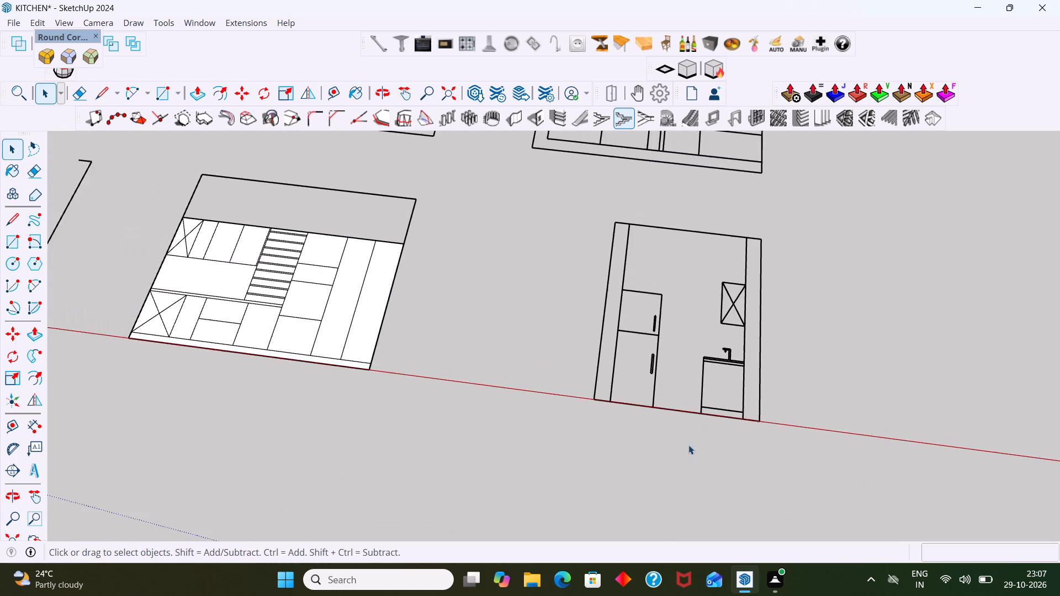
middle_click_drag(687, 444, 704, 513)
key("r")
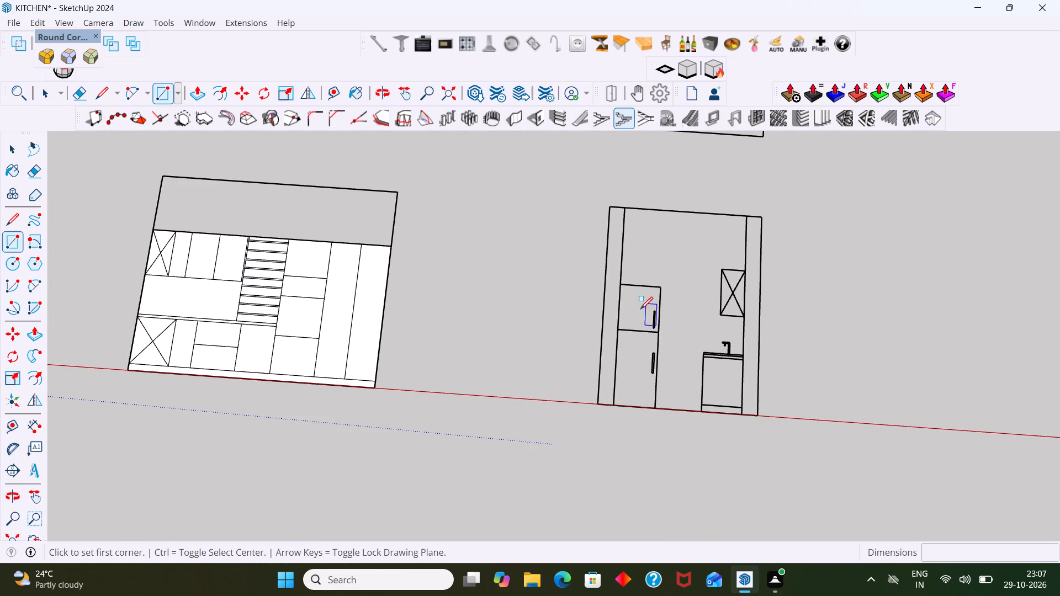
left_click(624, 212)
scroll(743, 414, "up", 5)
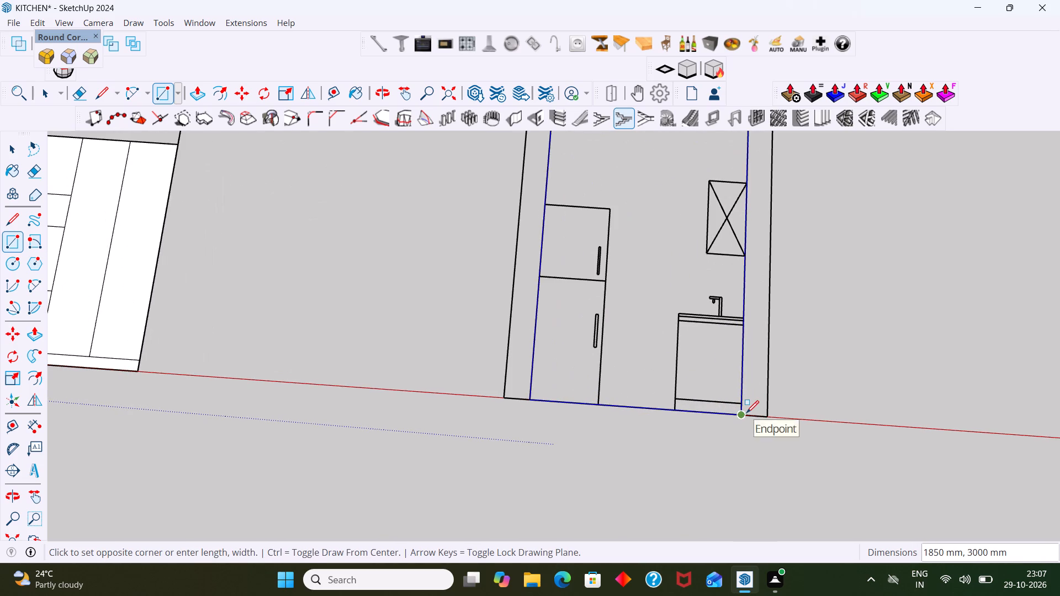
left_click(742, 414)
Draw a 700 mm by 350 mm rectangle over the crossed wall cabinet in the same elevation to fill its open area.
scroll(740, 417, "down", 4)
scroll(698, 259, "up", 2)
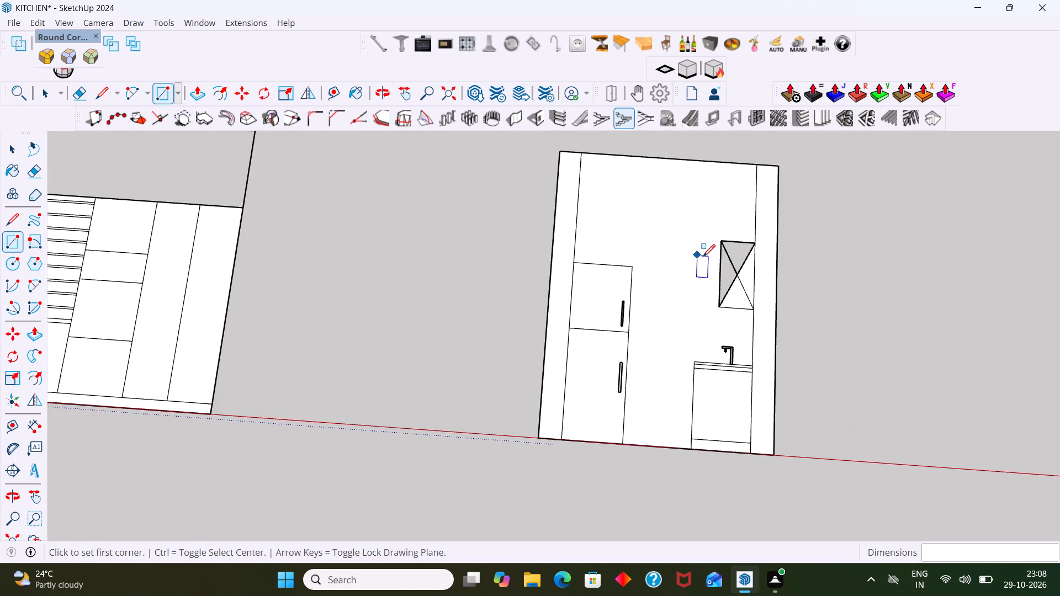
scroll(703, 257, "up", 3)
middle_click_drag(755, 350, 706, 349)
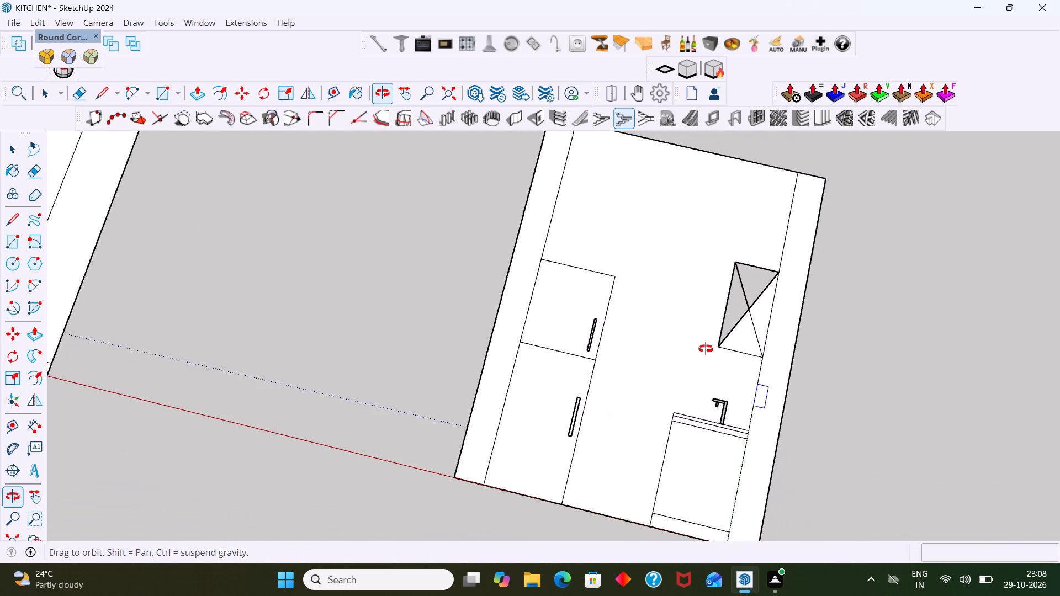
middle_click_drag(706, 349, 766, 318)
scroll(728, 279, "up", 4)
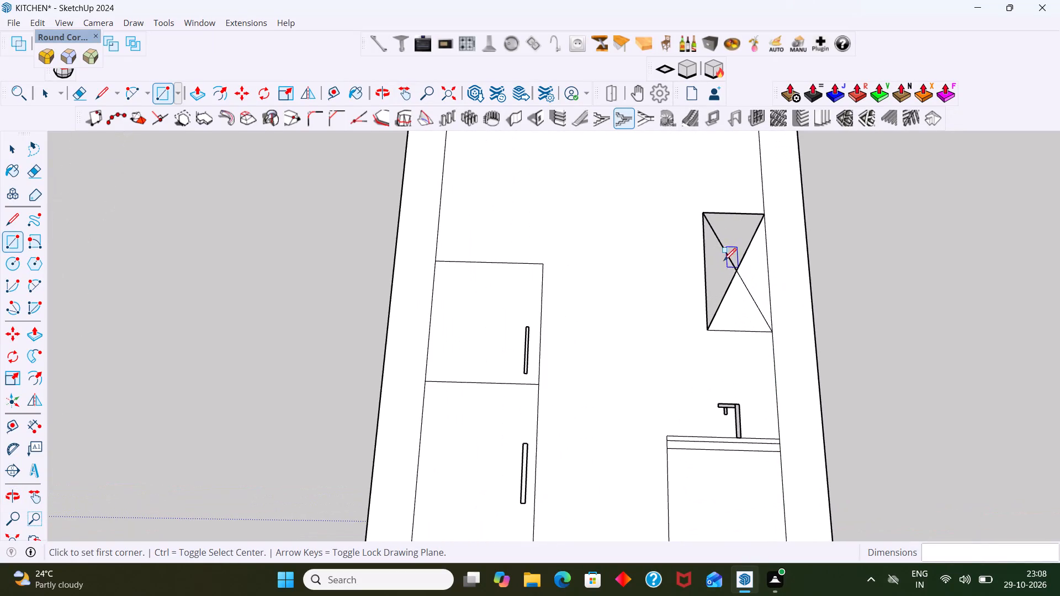
left_click(703, 211)
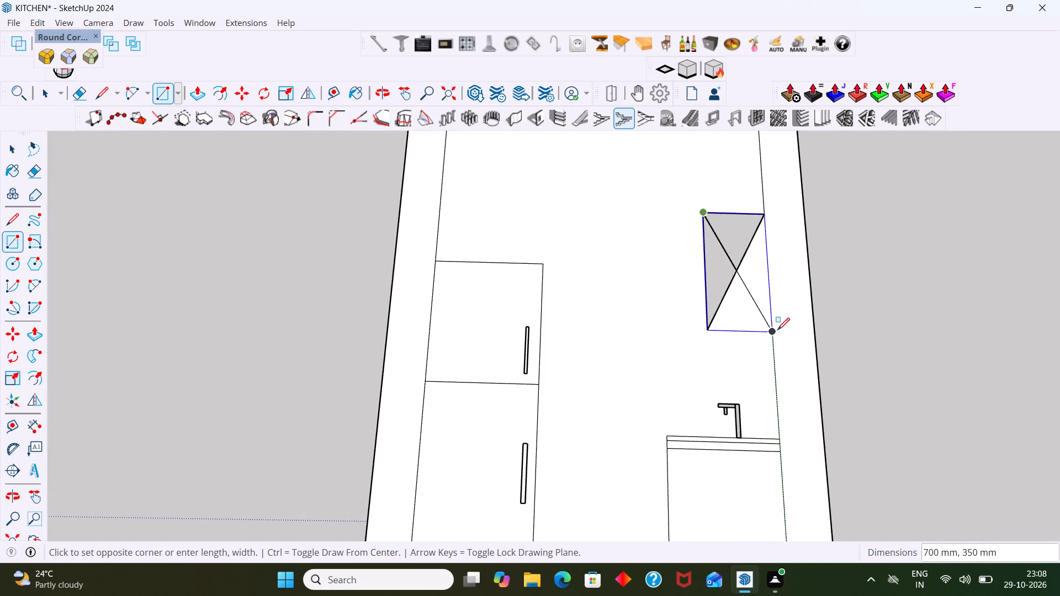
left_click(776, 330)
Delete the faces filling the two narrow wall strips on either side of the elevation.
key("space")
scroll(728, 355, "down", 5)
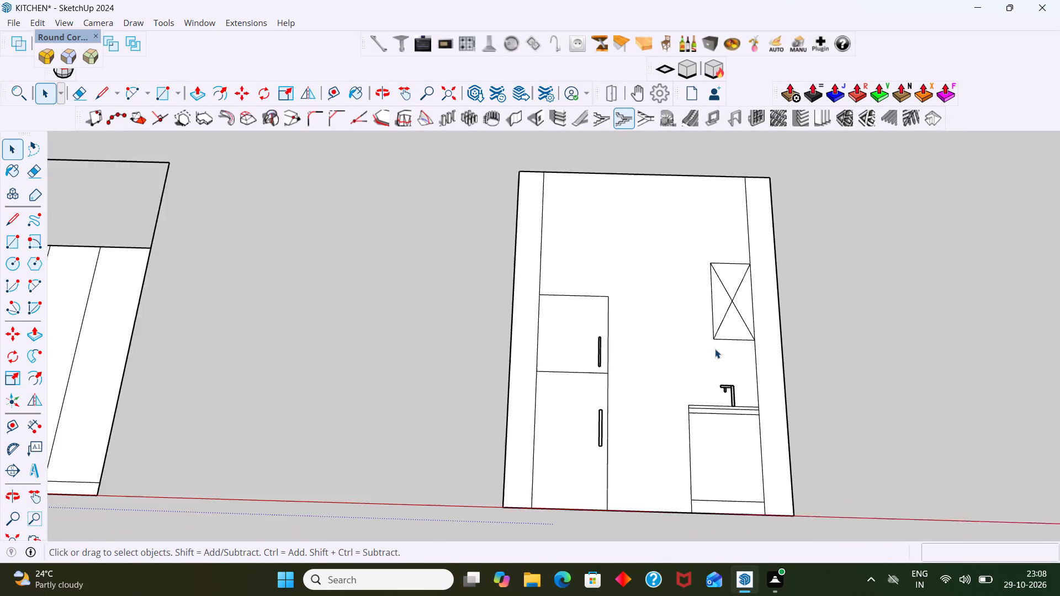
scroll(715, 349, "down", 1)
left_click(760, 347)
key("Delete")
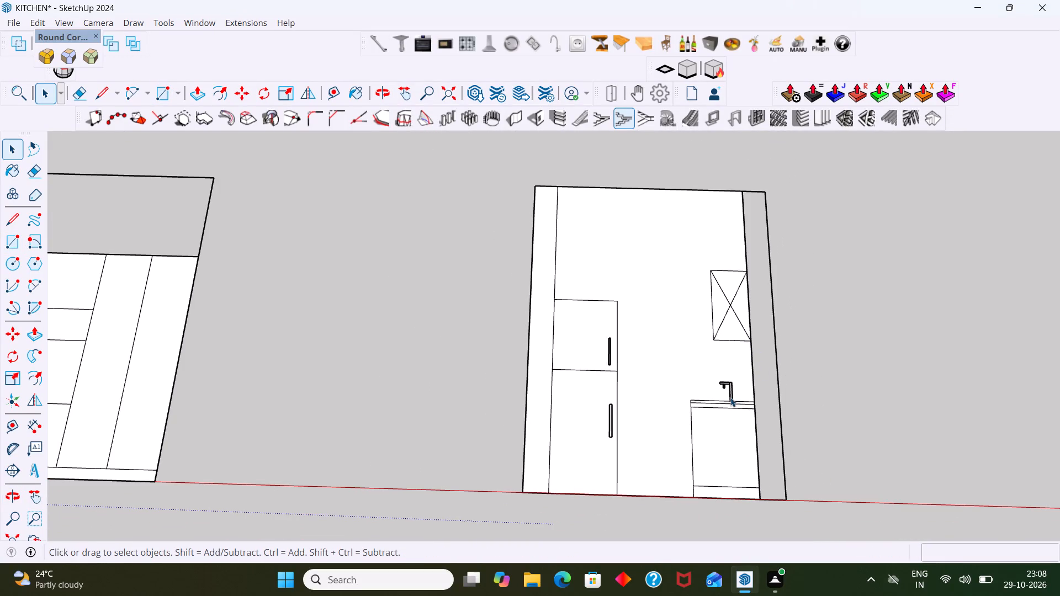
left_click(537, 424)
key("Delete")
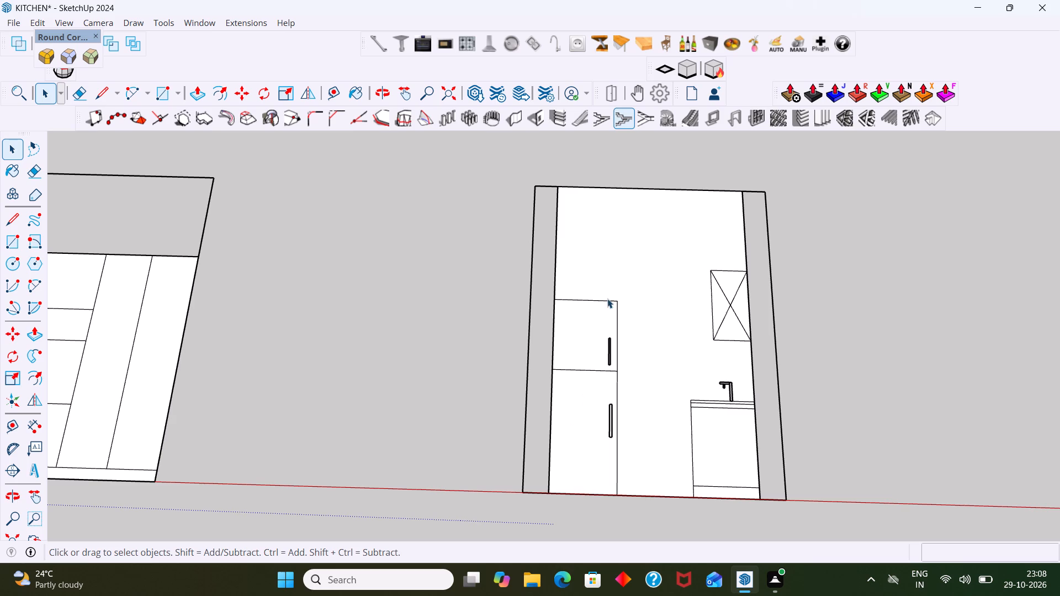
Group the elevation's inner faces and edges, including the fridge, crossed wall cabinet, tap, countertop, base cabinet and plinth, leaving out the wall strips.
double_click(609, 283)
left_click(609, 283)
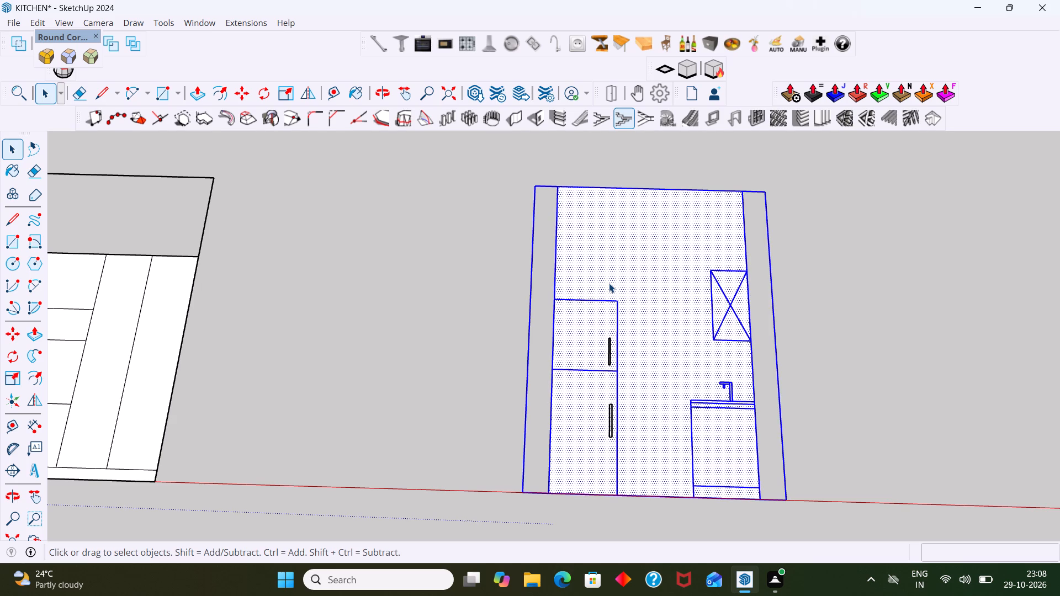
left_click(609, 283)
left_click(609, 283)
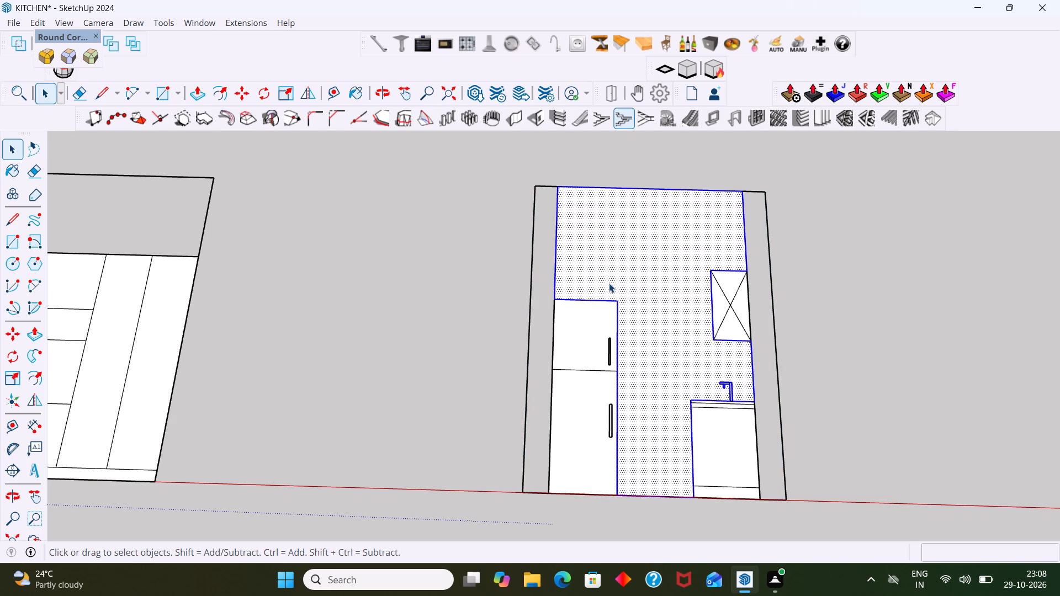
double_click(595, 315, "shift")
double_click(575, 381, "shift")
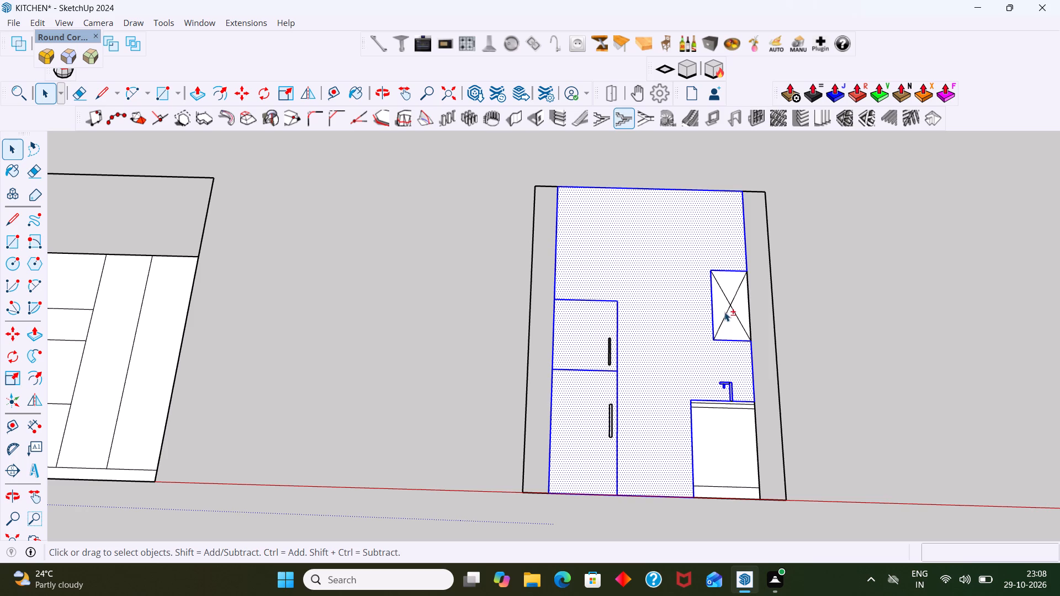
double_click(723, 304, "shift")
double_click(731, 285, "shift")
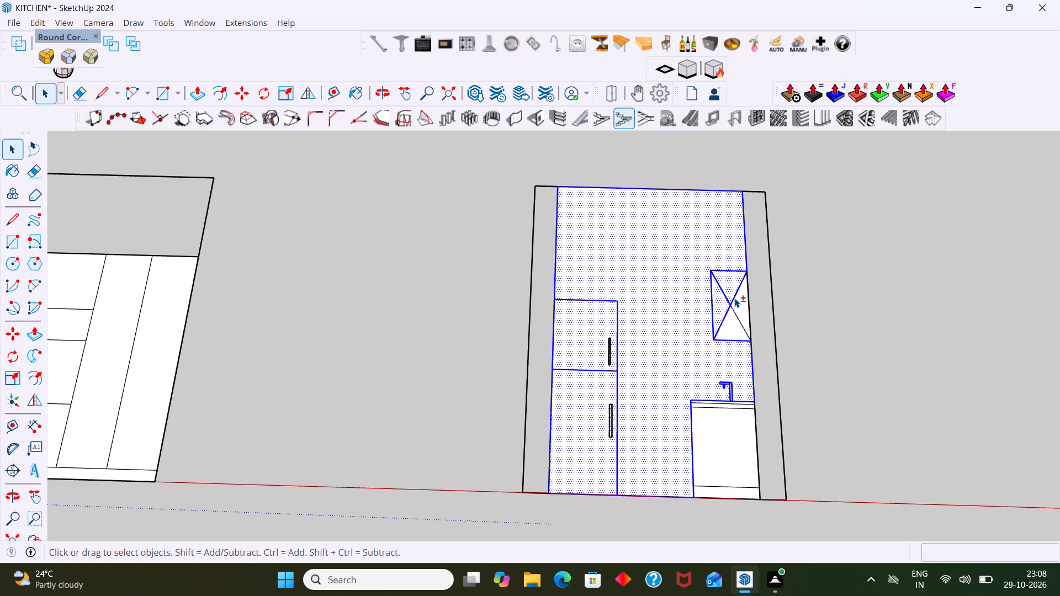
double_click(738, 300, "shift")
double_click(733, 321, "shift")
double_click(704, 426, "shift")
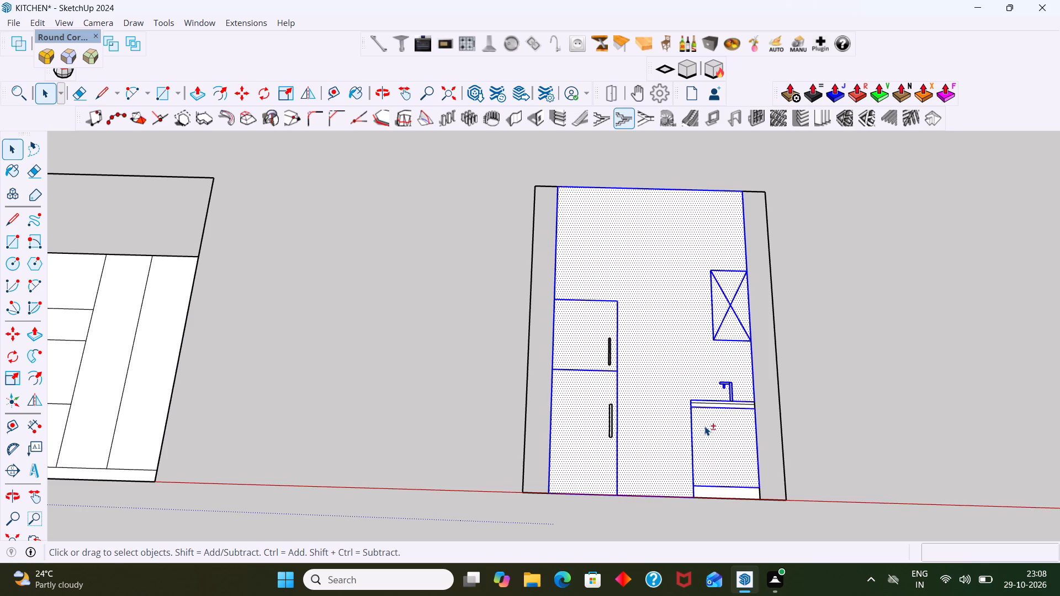
left_click(704, 426, "shift")
scroll(708, 418, "up", 6, "shift")
double_click(703, 422, "shift")
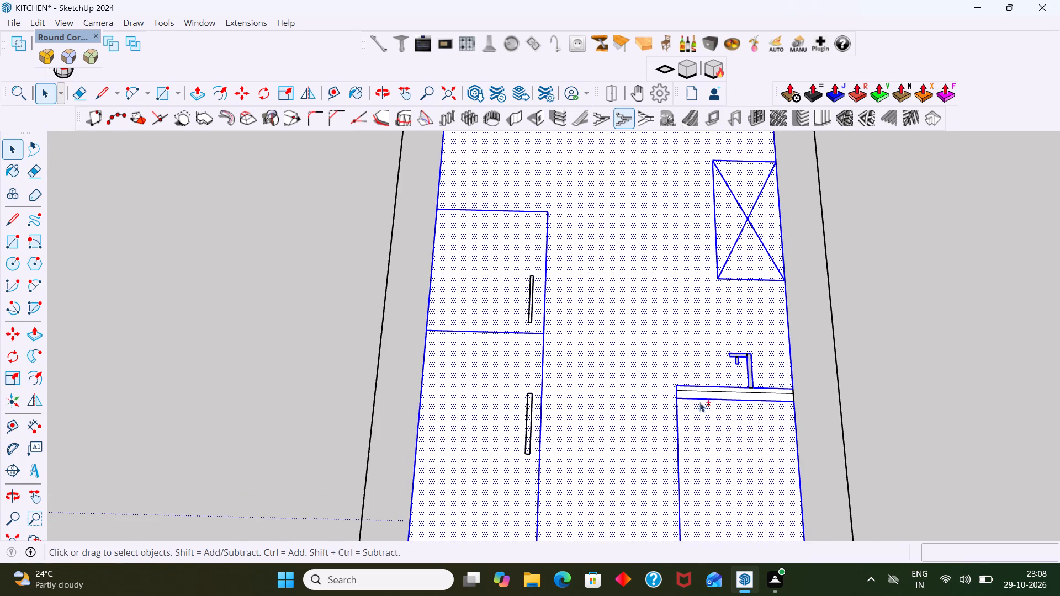
scroll(696, 395, "up", 5, "shift")
double_click(696, 395, "shift")
scroll(691, 392, "down", 5, "shift")
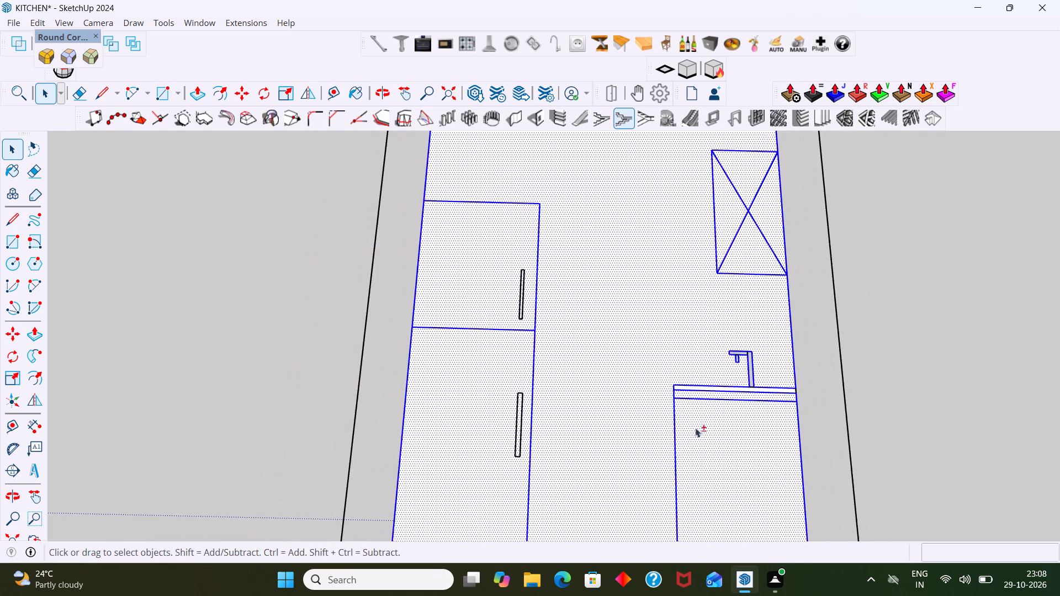
middle_click_drag(697, 441, 700, 419, "shift")
middle_click_drag(694, 425, 691, 387, "shift")
scroll(711, 481, "up", 2, "shift")
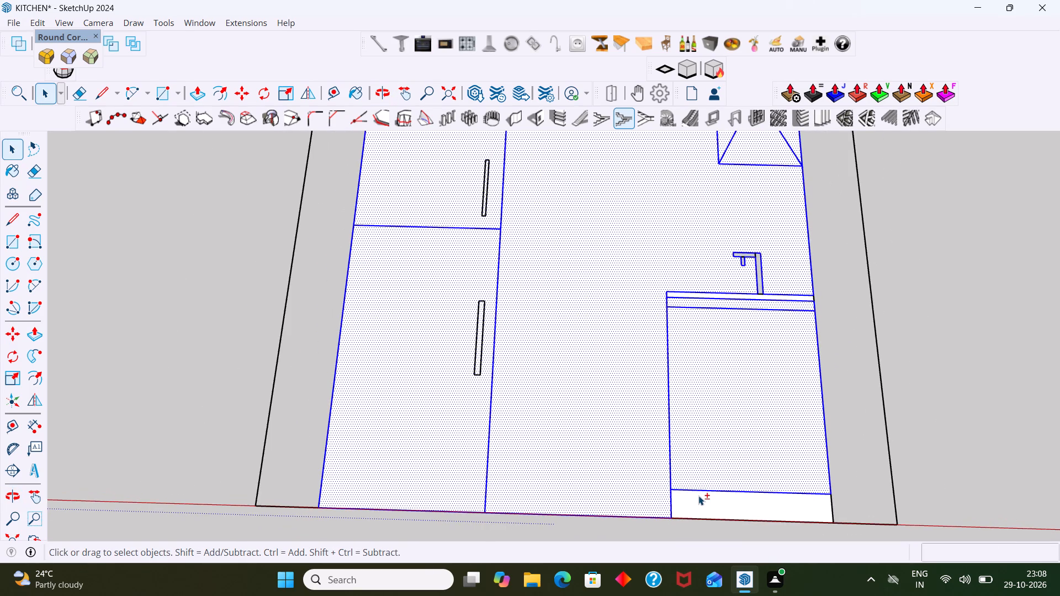
left_click(698, 496, "shift")
scroll(695, 401, "down", 8, "shift")
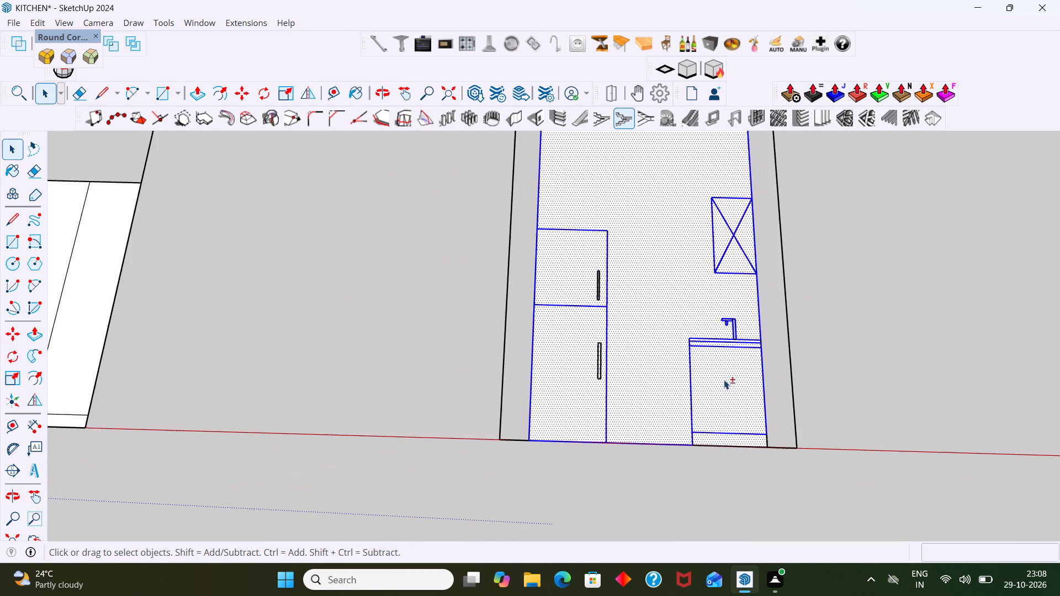
right_click(720, 381)
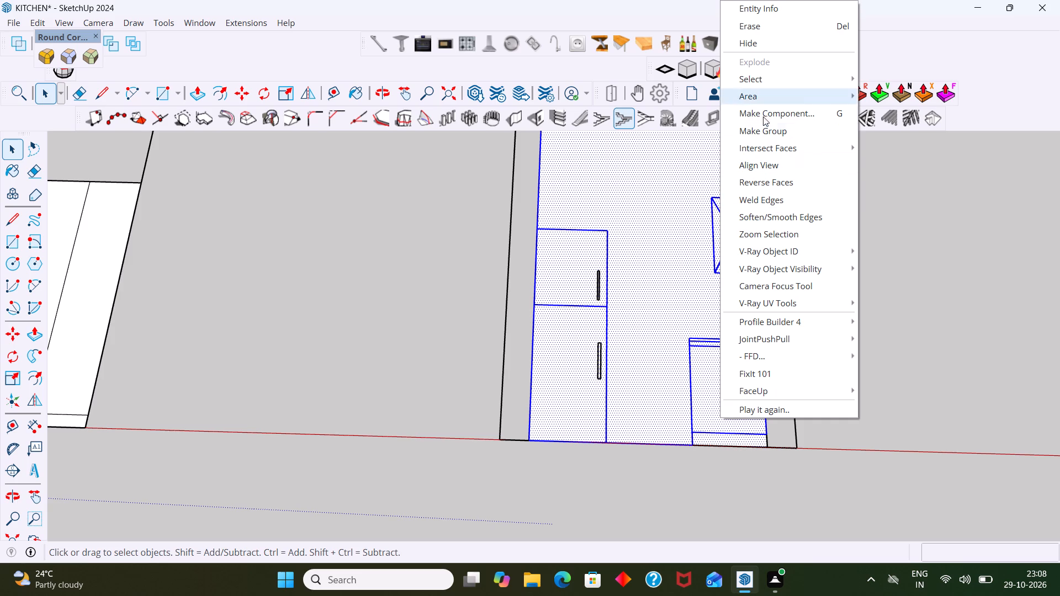
left_click(774, 135)
Rotate a copy of the fridge-and-sink elevation group 90° about its bottom edge to stand it upright on the flat drawing.
scroll(729, 397, "down", 7)
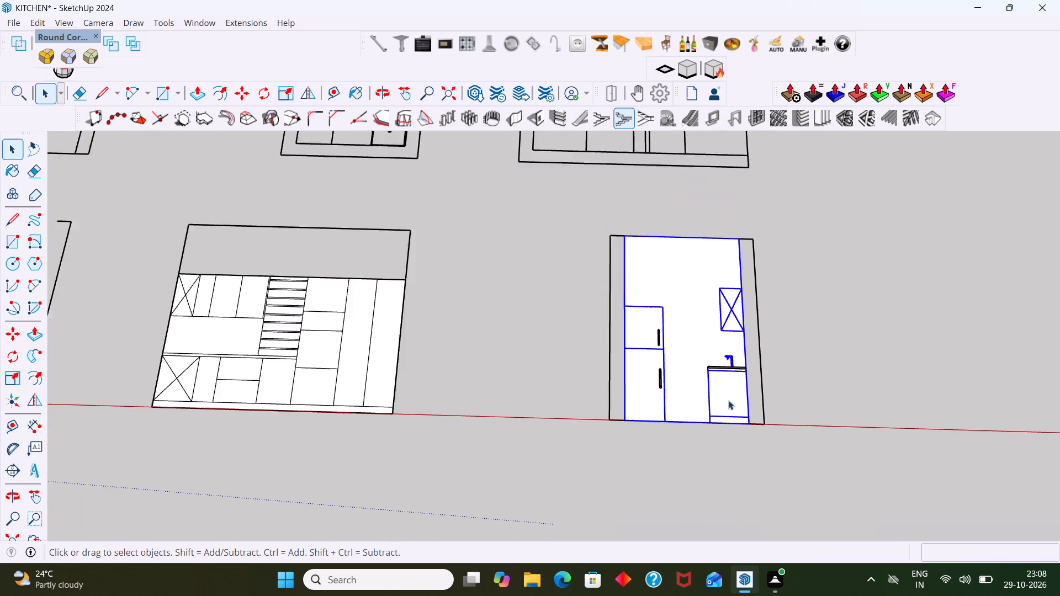
scroll(728, 400, "down", 1)
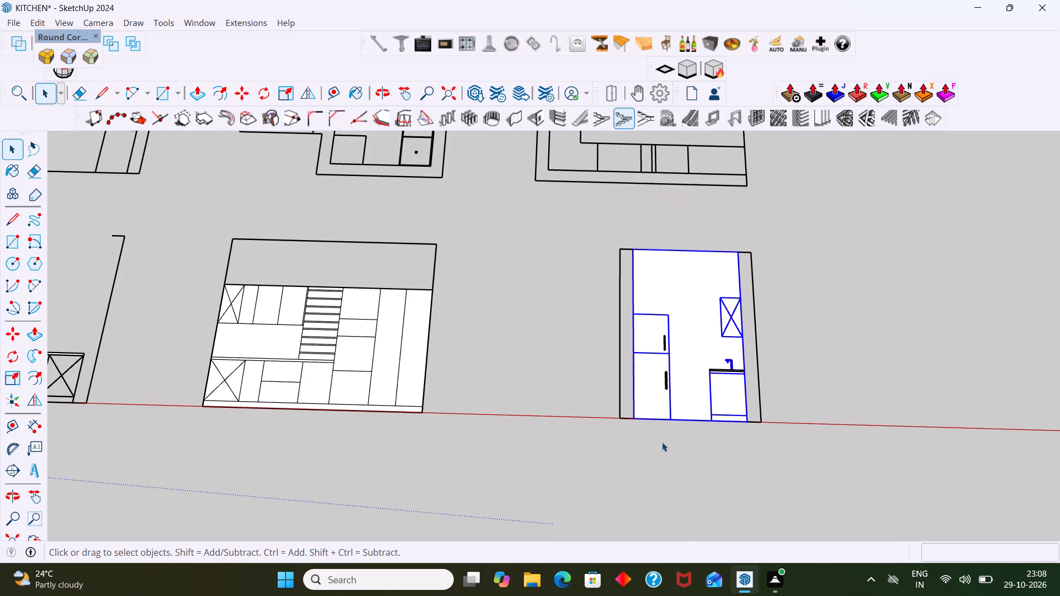
key("q")
key("Right")
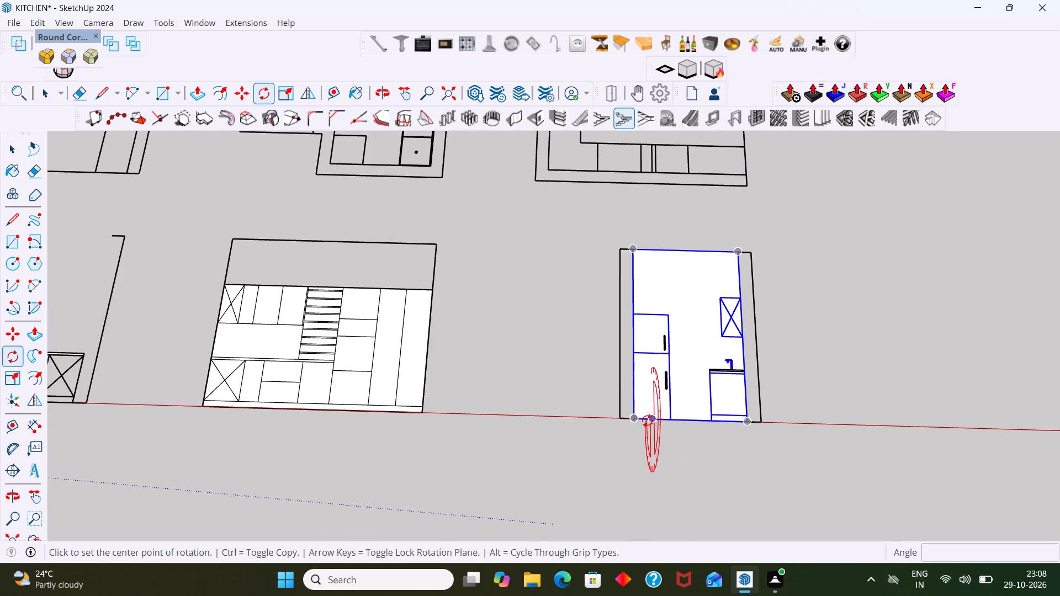
left_click(636, 421)
left_click(747, 421)
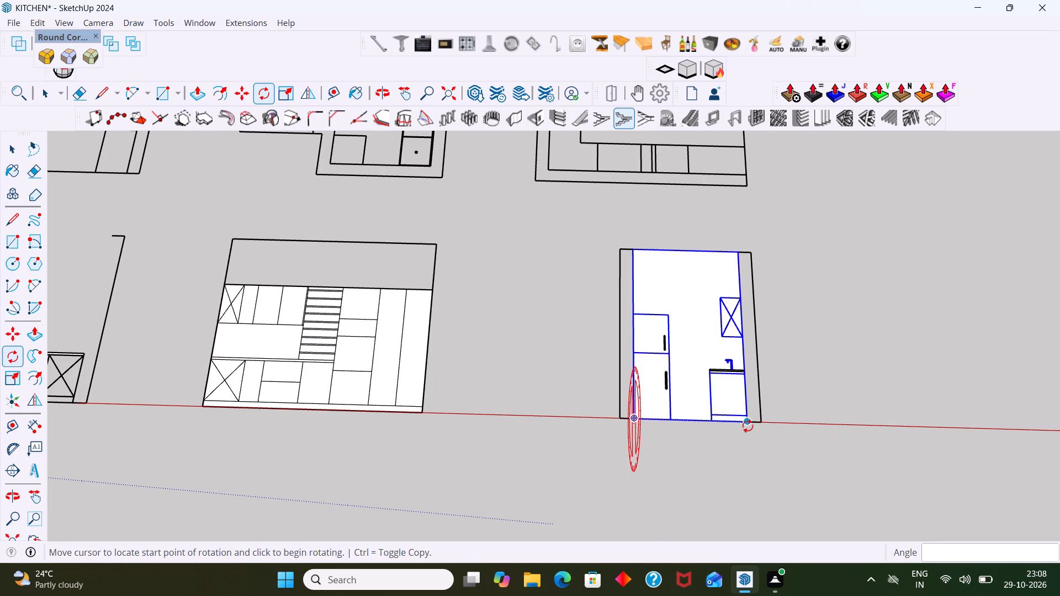
type("90")
key("Return")
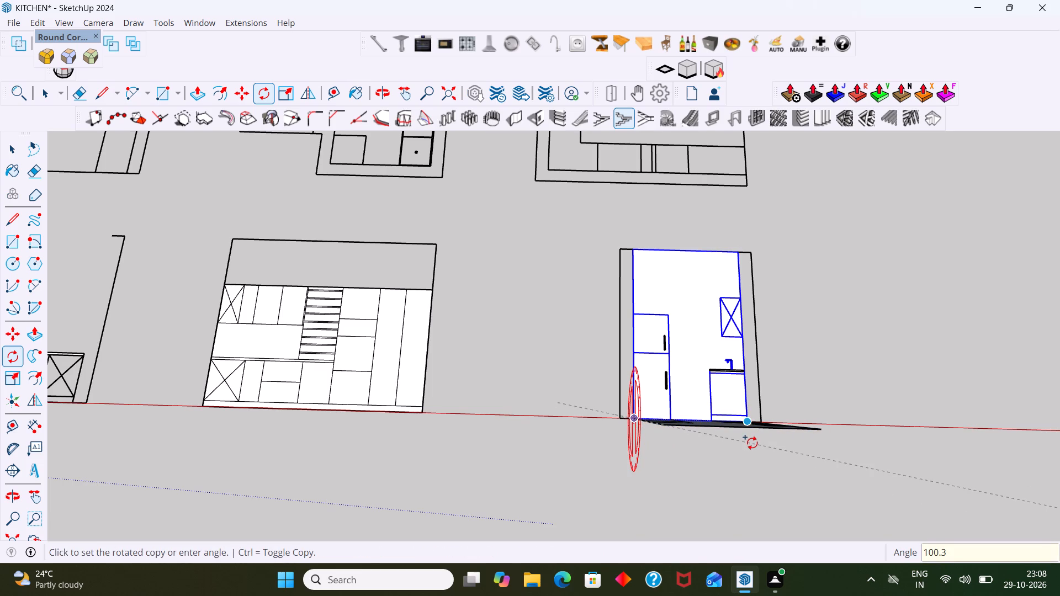
key("Return")
middle_click_drag(776, 429, 672, 257)
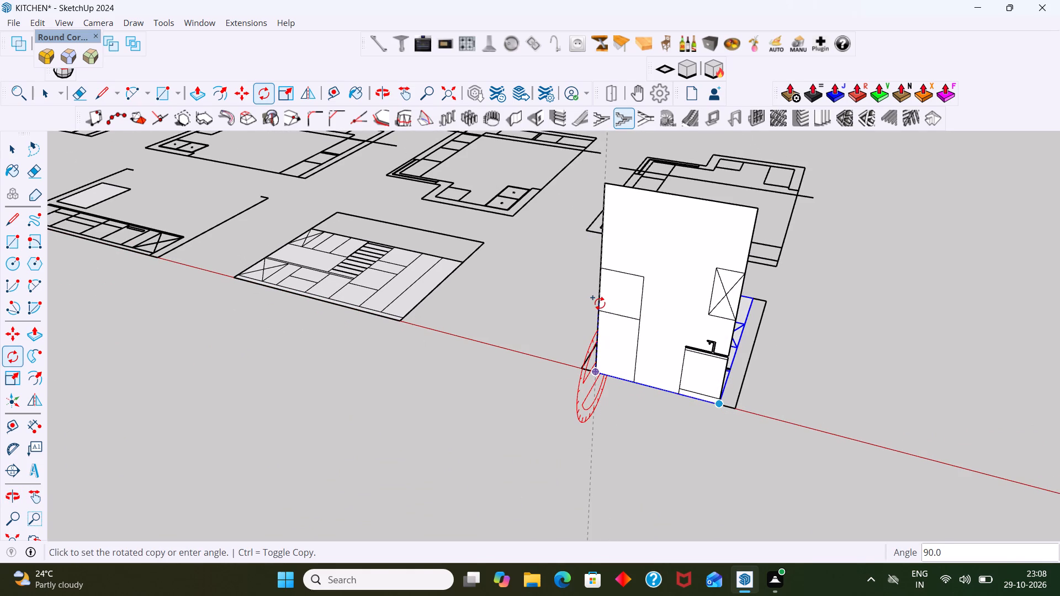
key("Return")
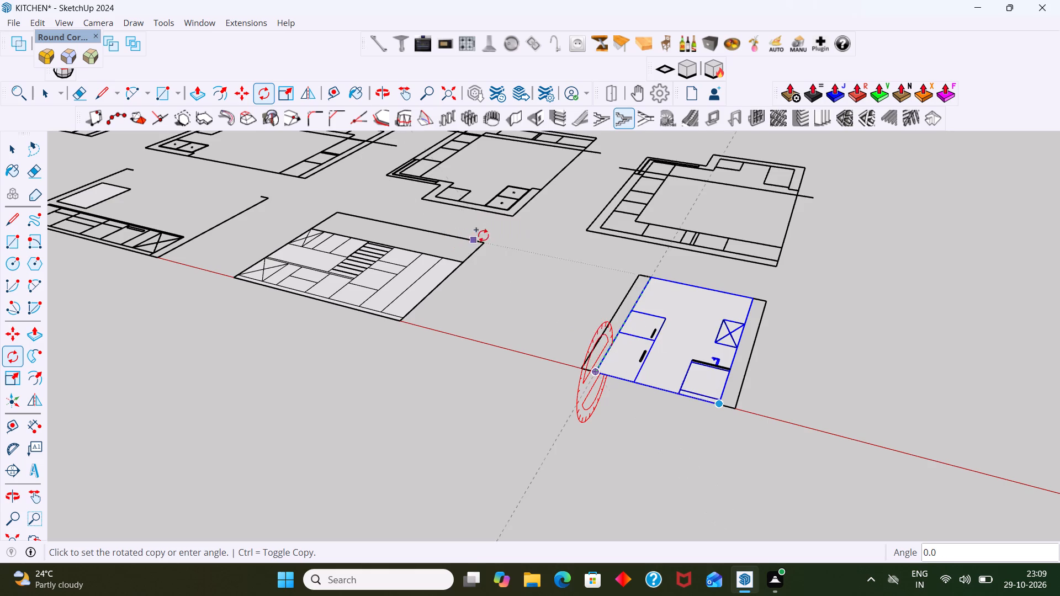
type("90")
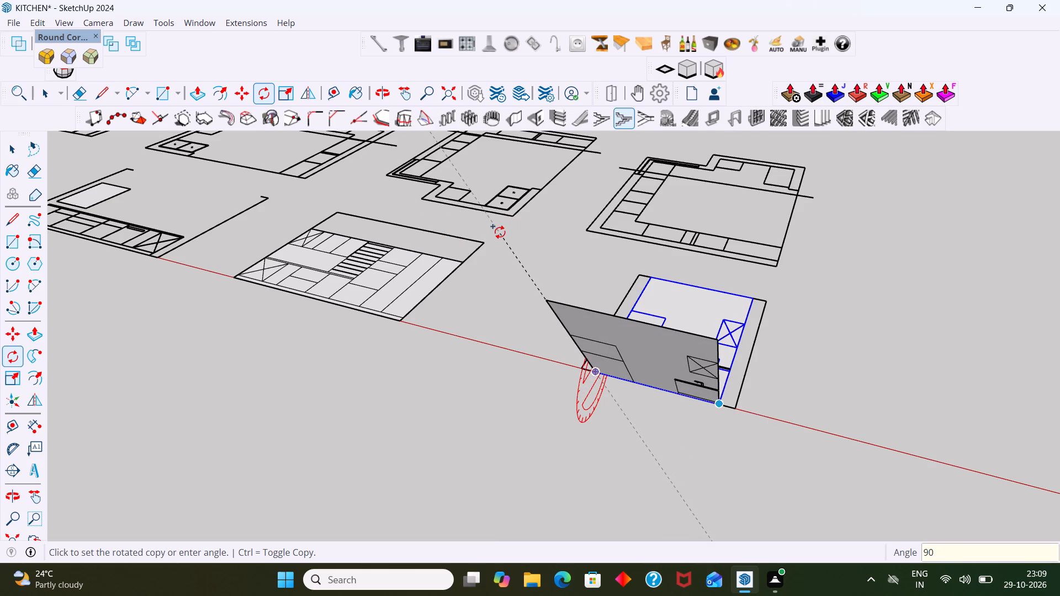
key("Return")
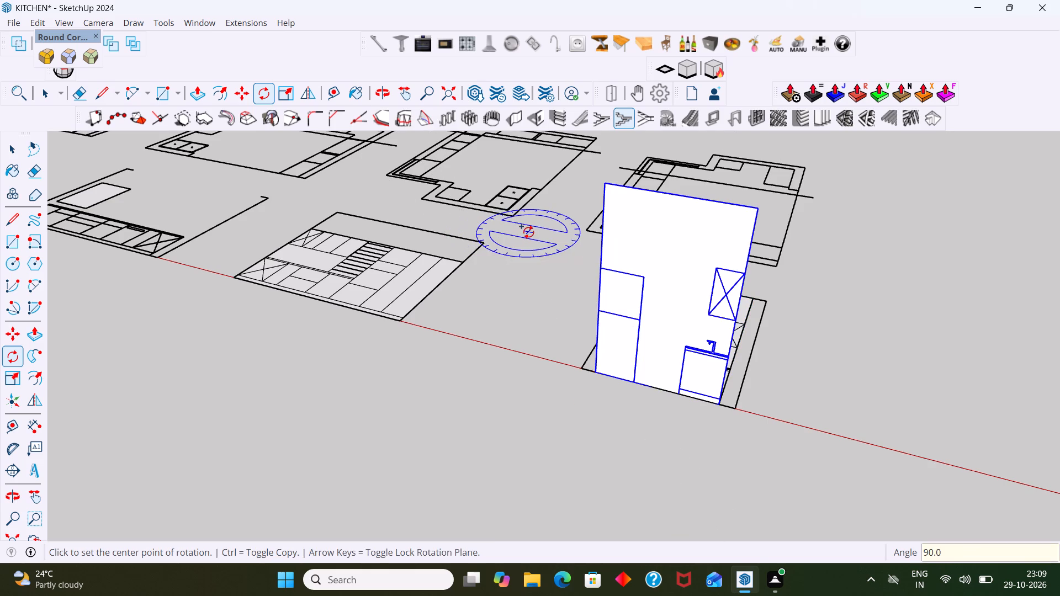
key("Return")
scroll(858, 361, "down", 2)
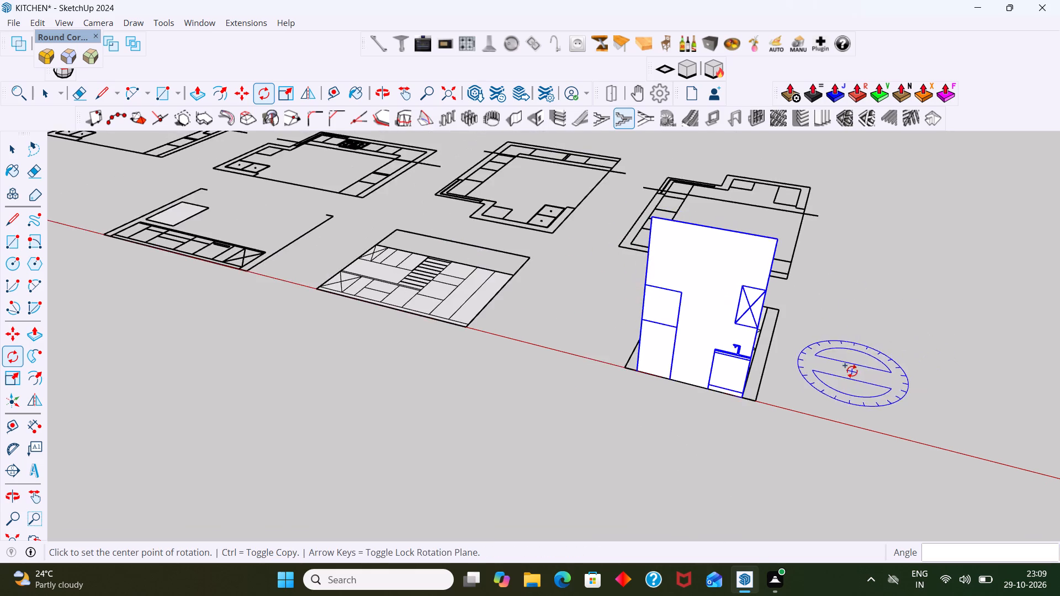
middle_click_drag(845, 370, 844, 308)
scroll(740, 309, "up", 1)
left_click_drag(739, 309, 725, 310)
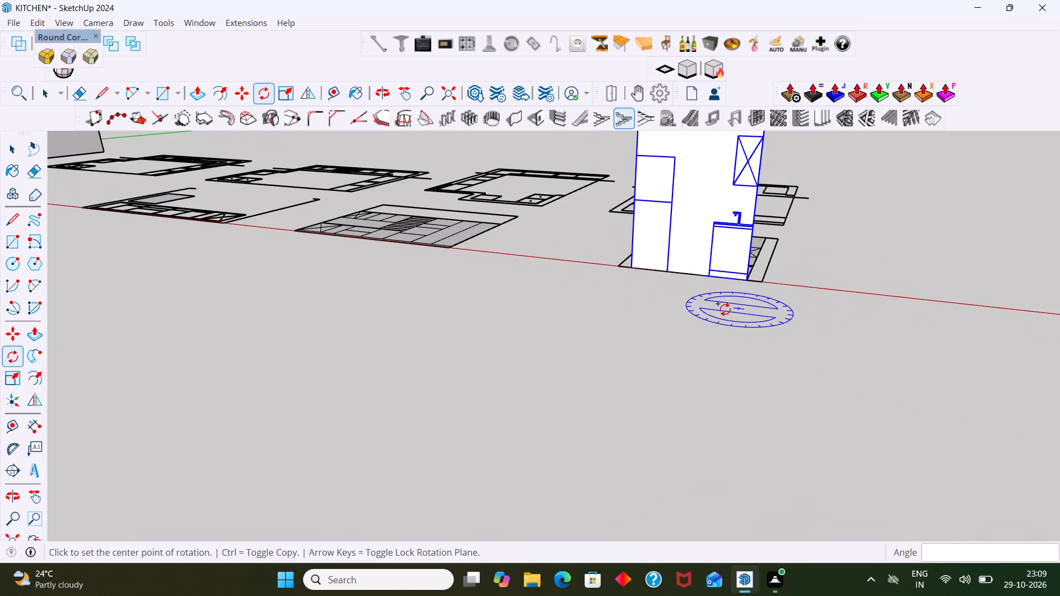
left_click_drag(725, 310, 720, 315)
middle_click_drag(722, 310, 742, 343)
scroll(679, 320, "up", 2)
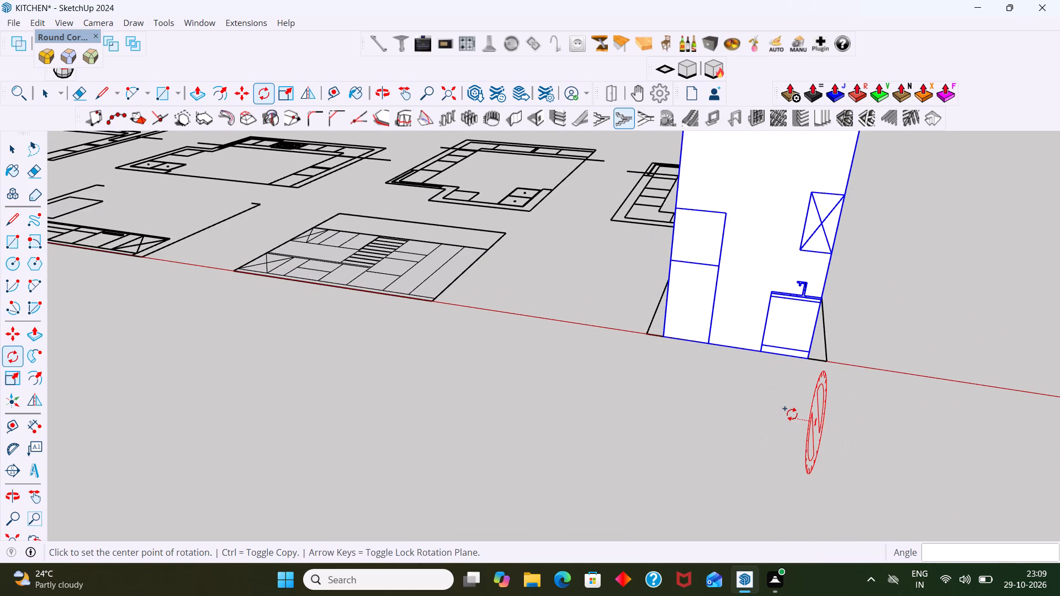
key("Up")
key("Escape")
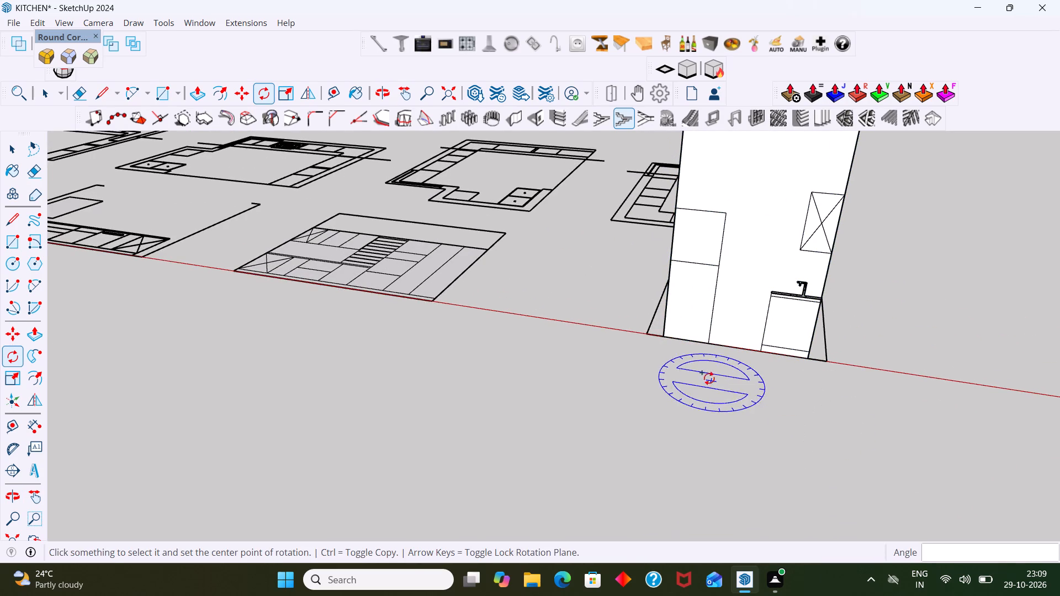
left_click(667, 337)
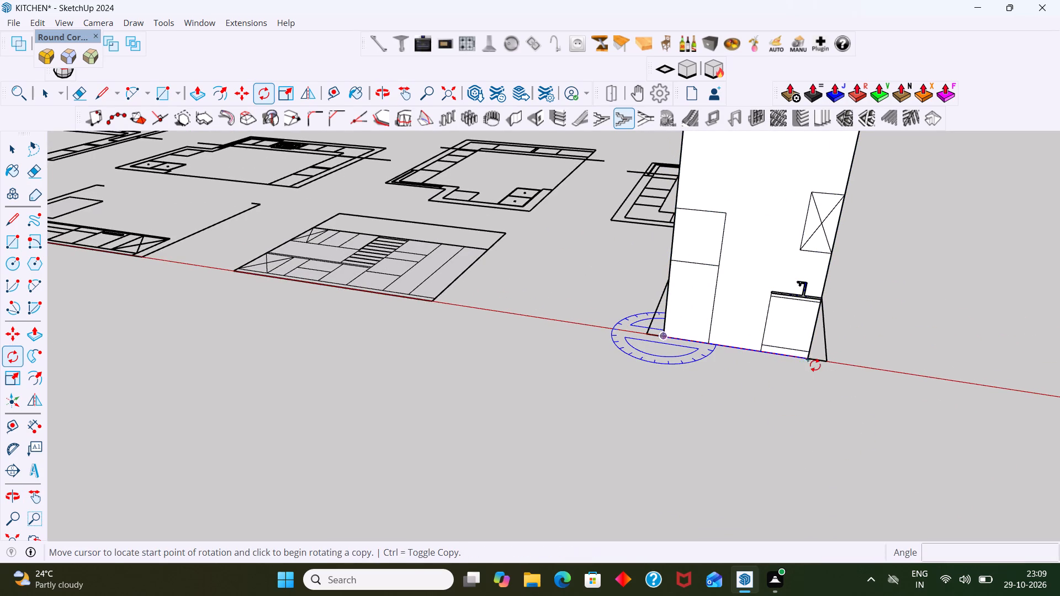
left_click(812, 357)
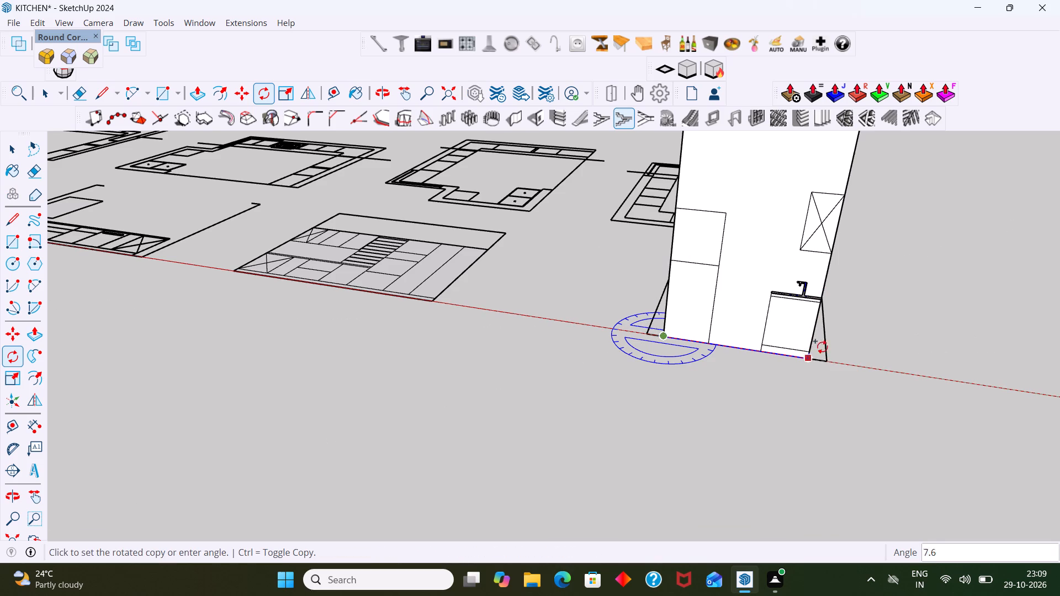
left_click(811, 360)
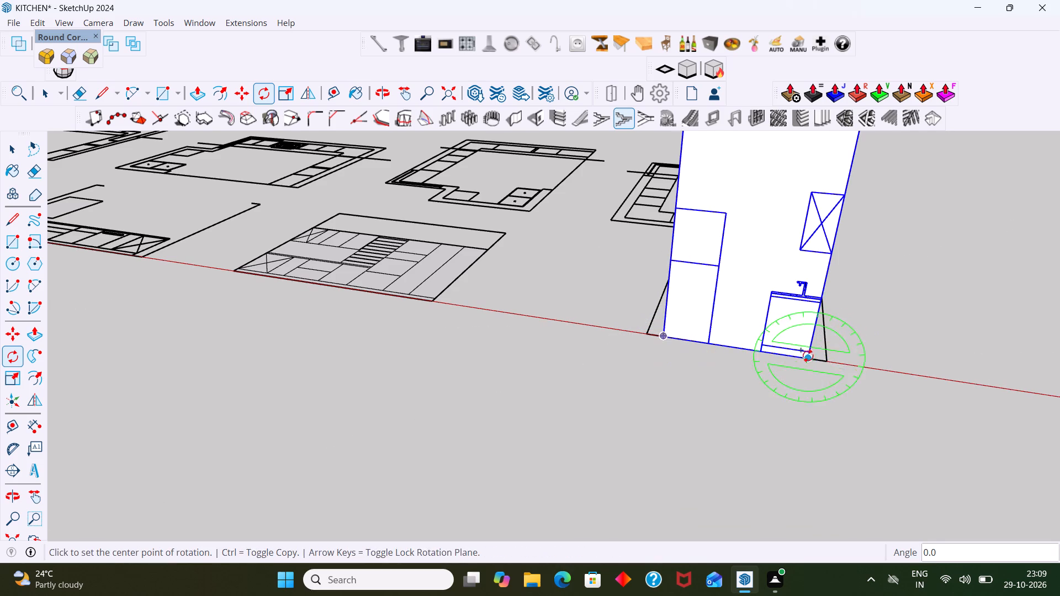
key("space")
Rotate the upright elevation group 90° about the vertical axis through its fridge-side bottom corner, perpendicular to the red axis.
scroll(767, 377, "down", 3)
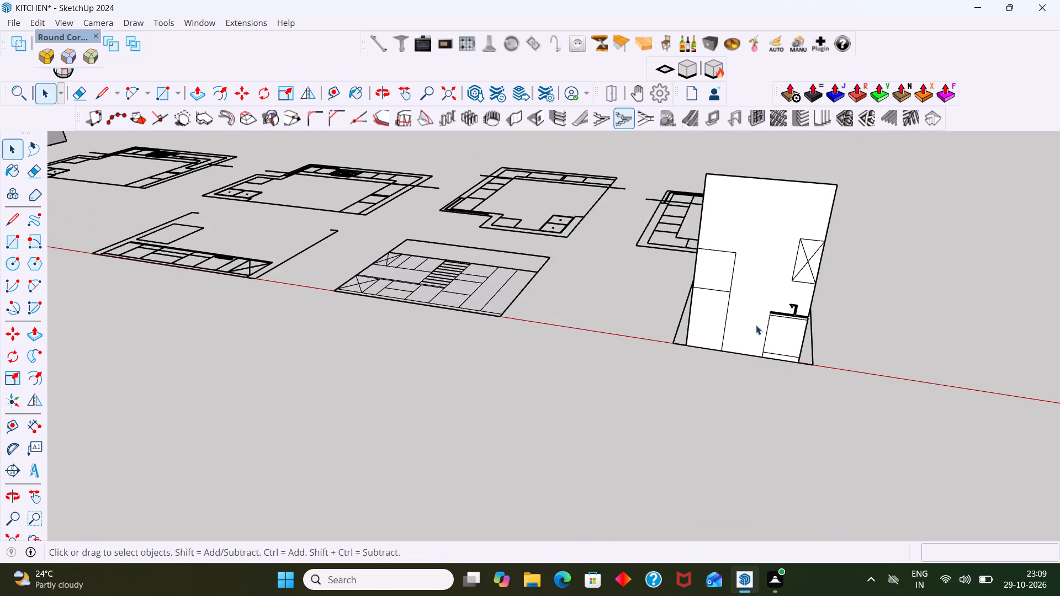
left_click(756, 305)
key("q")
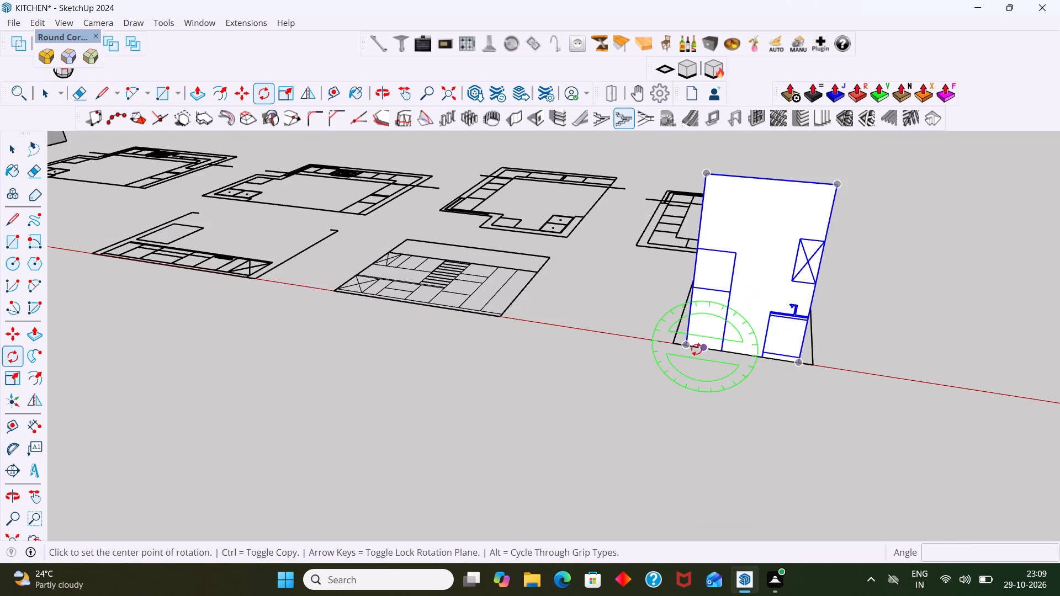
left_click(690, 344)
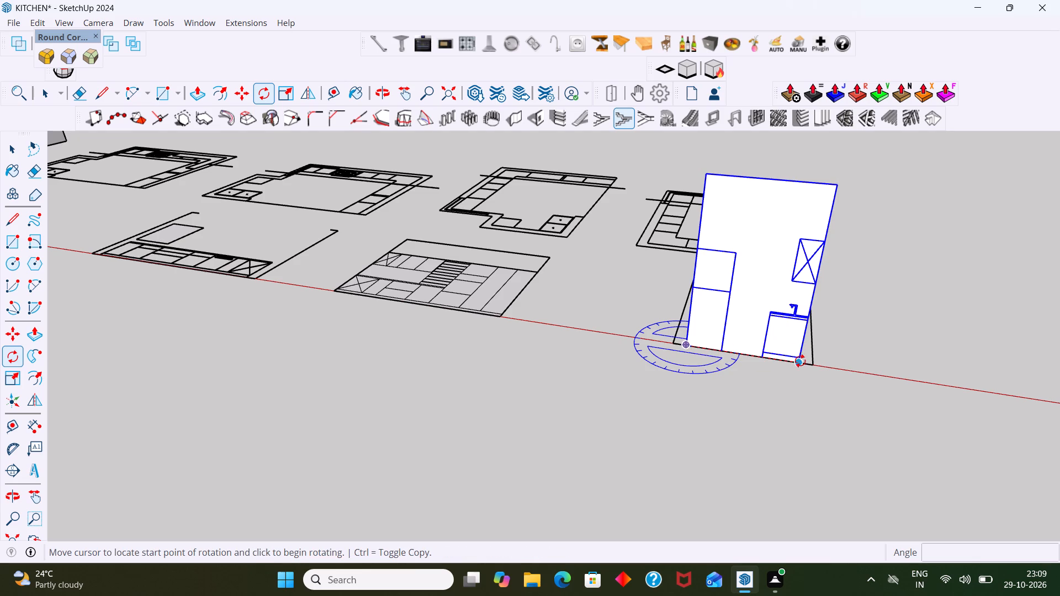
left_click(800, 361)
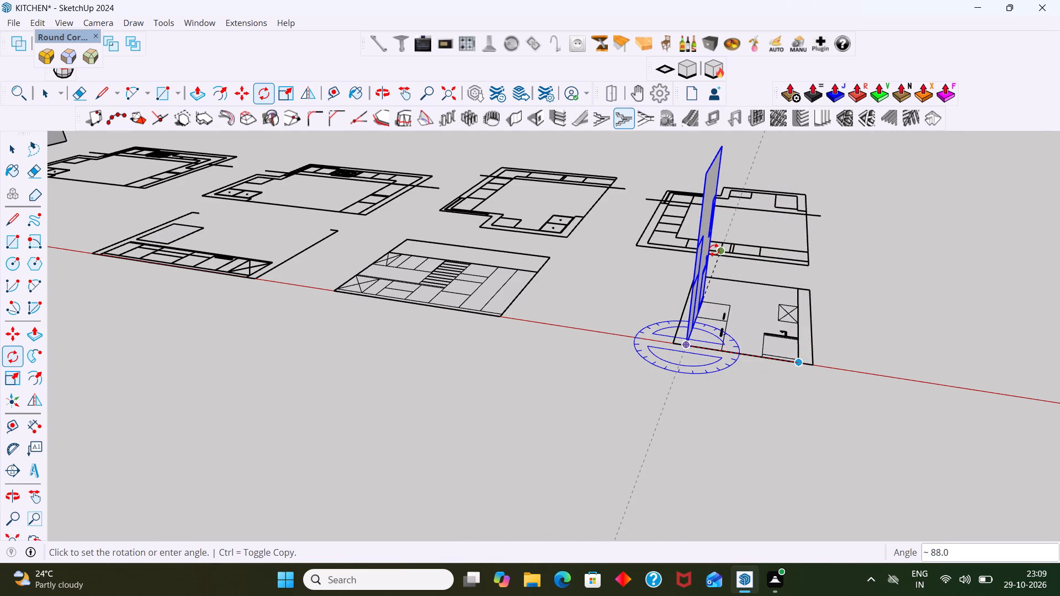
type("90")
key("Return")
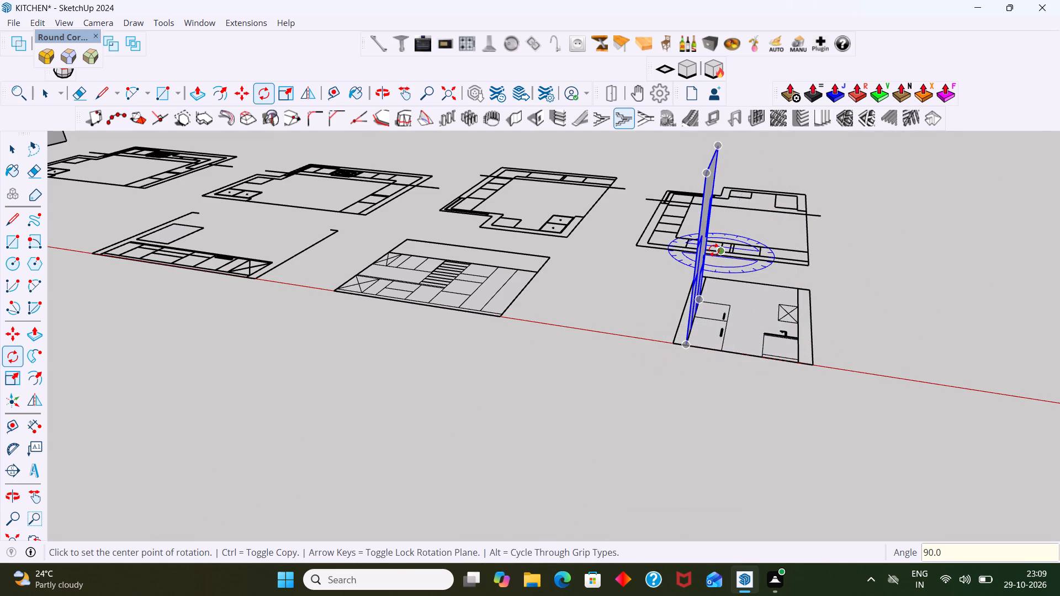
key("space")
Examine the turned elevation group from several sides, and the kitchen room model's bare wall recess beside the windows.
scroll(824, 355, "down", 4)
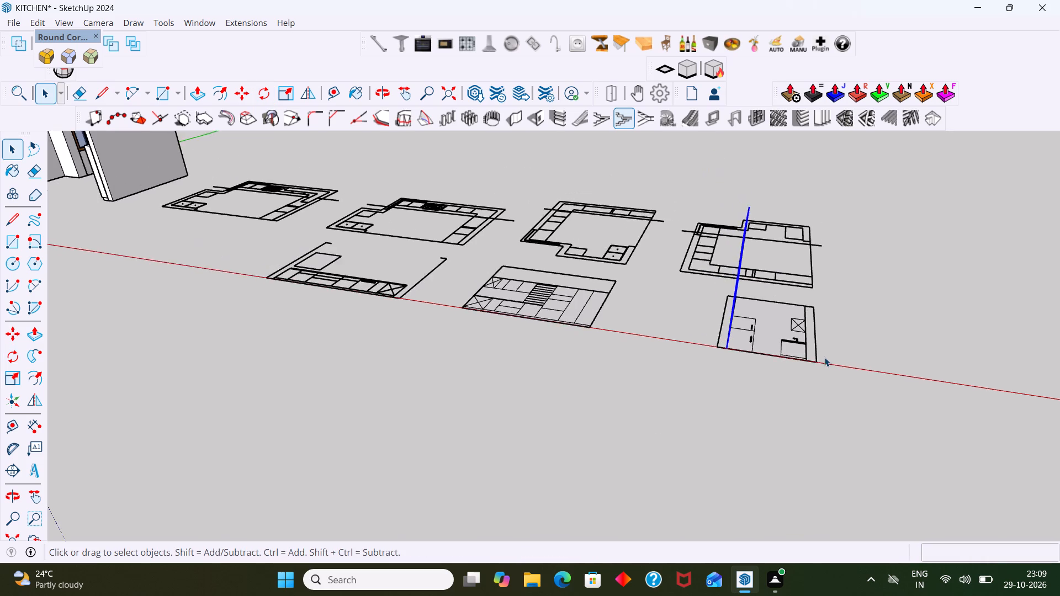
middle_click_drag(824, 357, 528, 348)
scroll(401, 289, "up", 7)
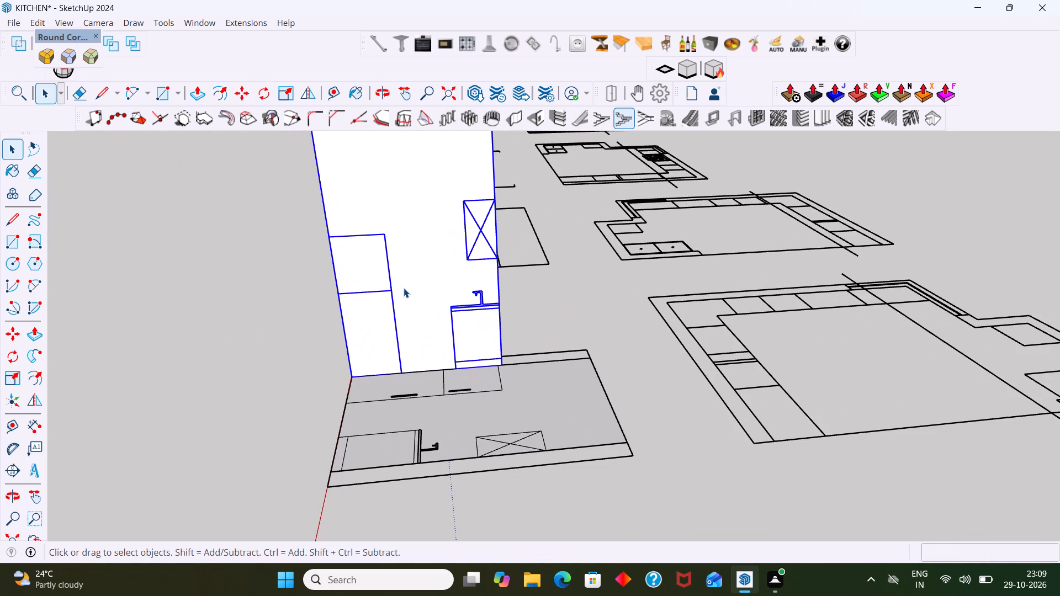
middle_click_drag(464, 294, 214, 338)
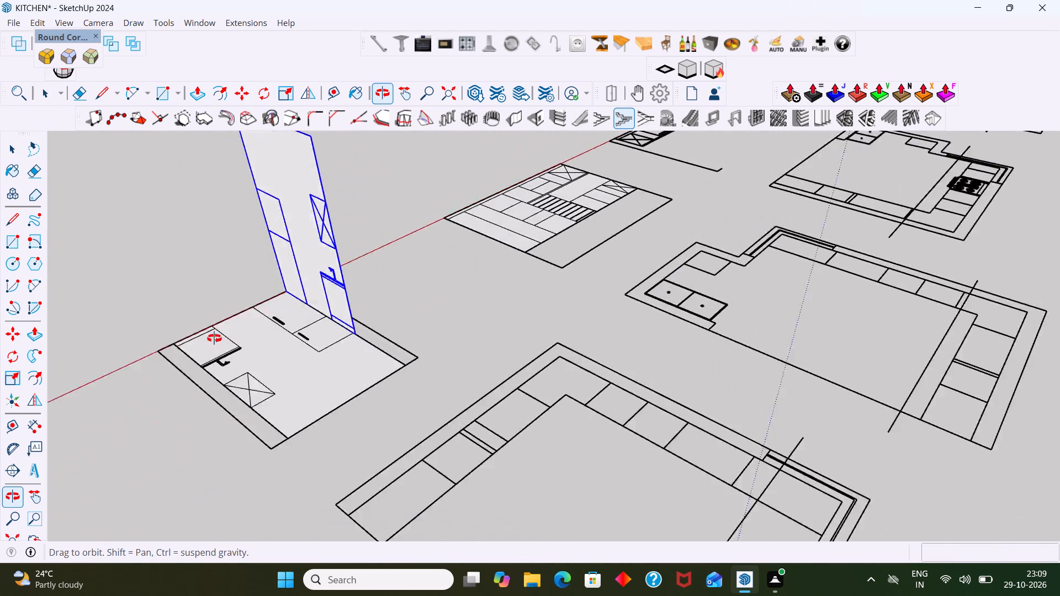
middle_click_drag(214, 338, 543, 313)
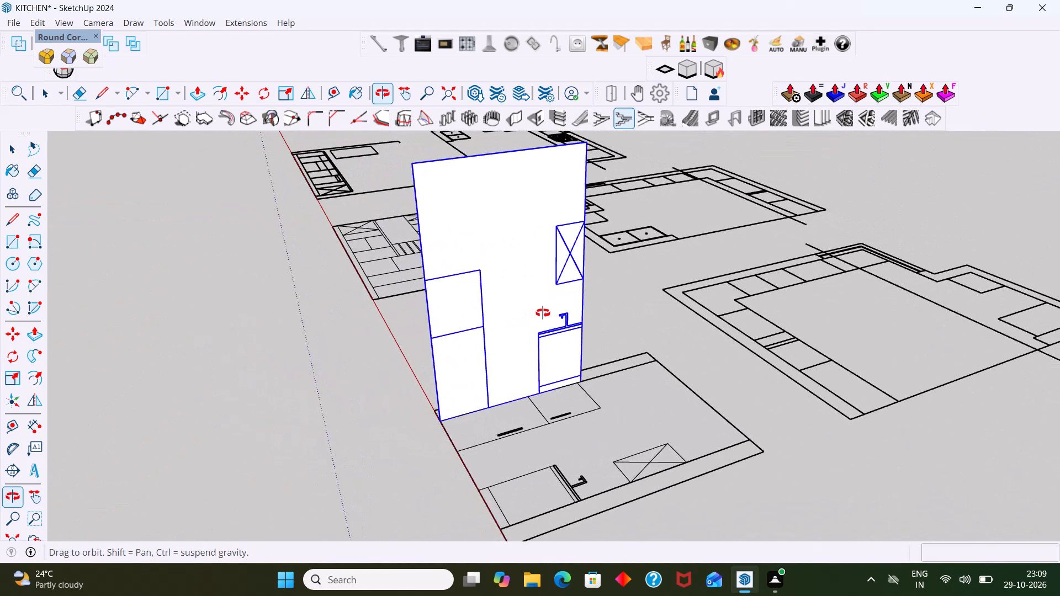
middle_click_drag(543, 313, 475, 313)
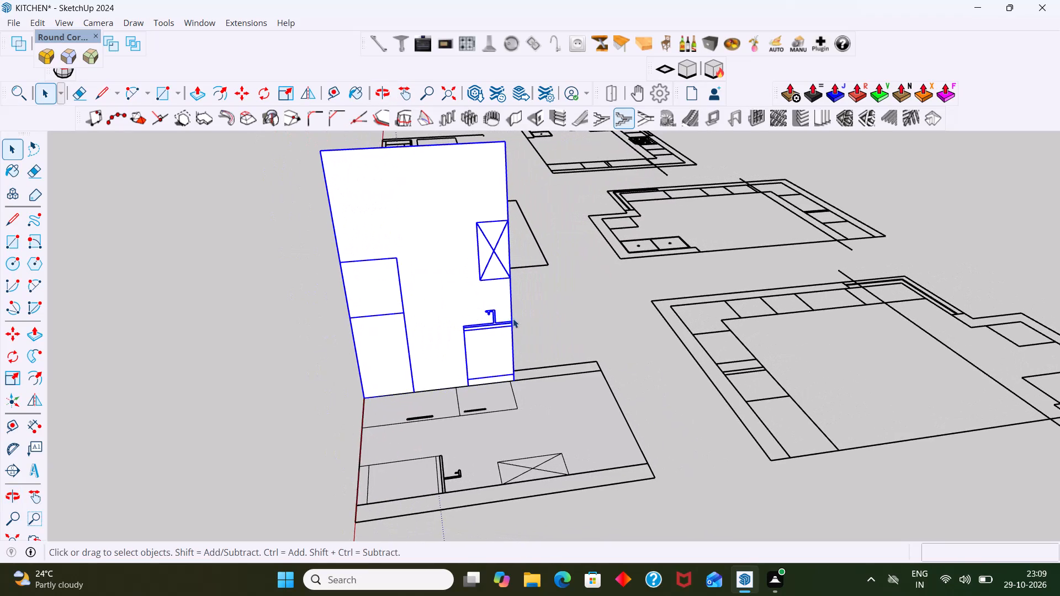
scroll(514, 320, "up", 2)
left_click(470, 295)
scroll(470, 295, "down", 6)
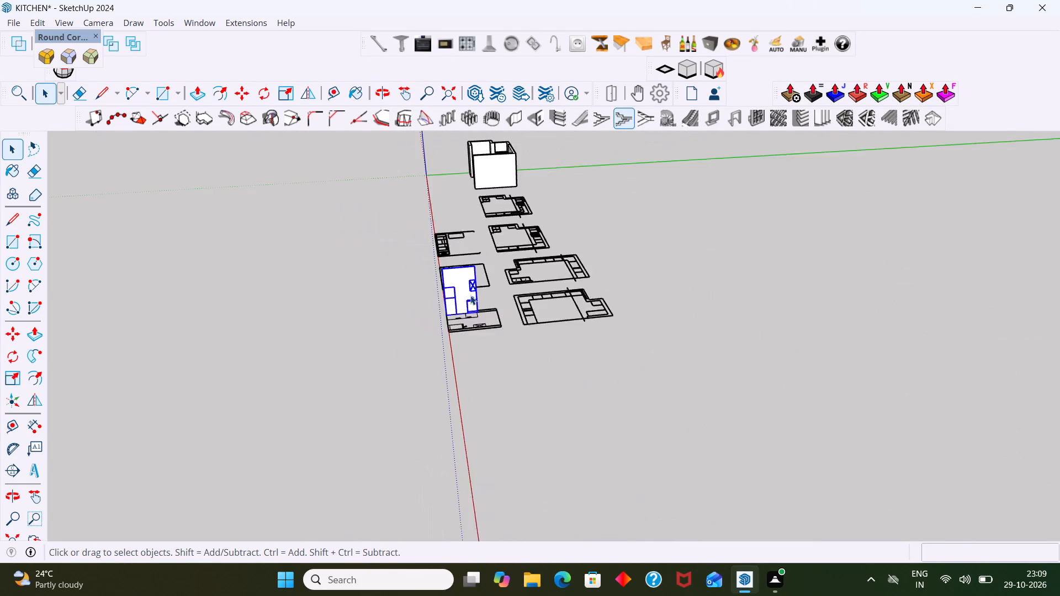
scroll(473, 296, "up", 12)
middle_click_drag(481, 307, 486, 316)
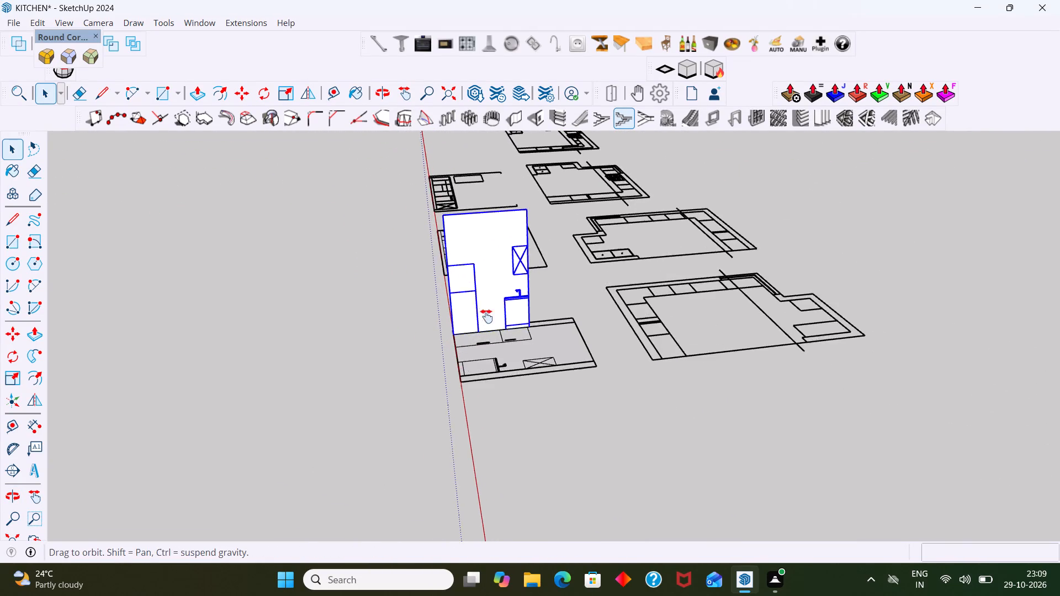
middle_click_drag(486, 316, 516, 455)
scroll(523, 408, "down", 9)
middle_click_drag(539, 407, 538, 493)
scroll(524, 488, "up", 1)
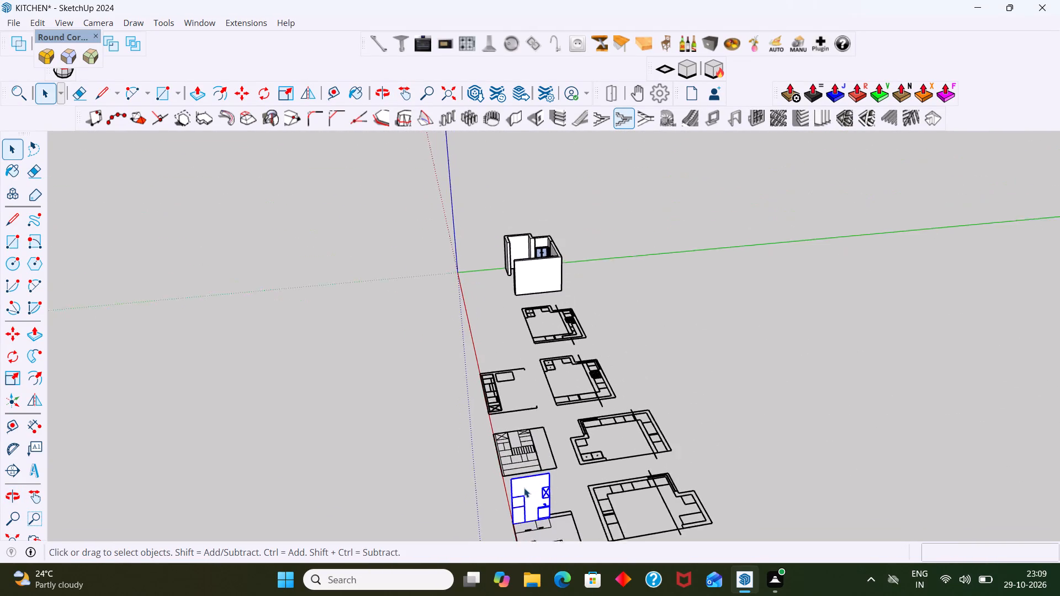
scroll(524, 488, "up", 5)
middle_click_drag(534, 495, 573, 503)
scroll(573, 470, "down", 3)
middle_click_drag(571, 464, 567, 495, "shift")
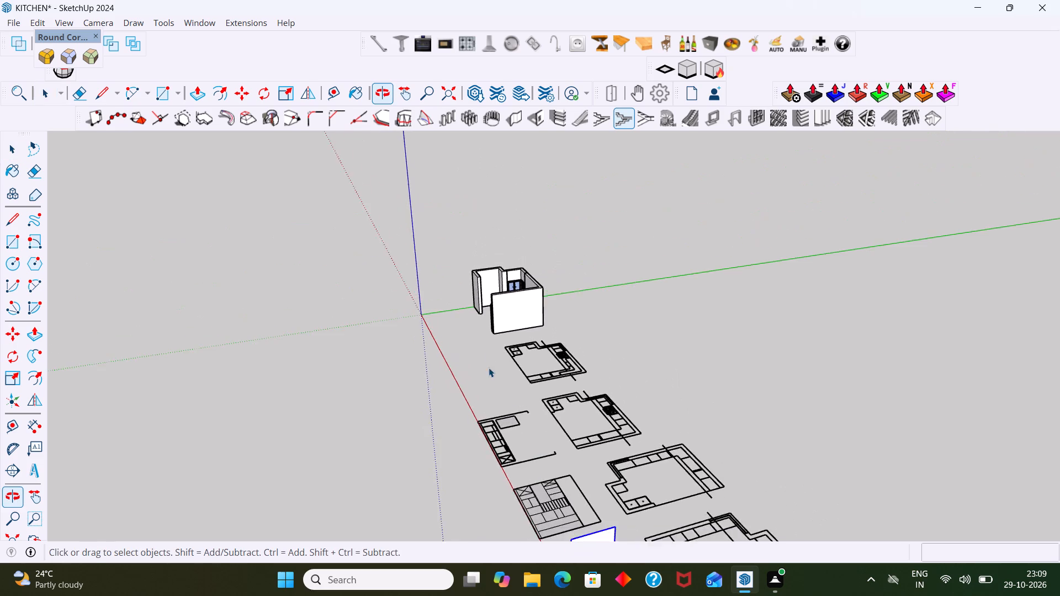
scroll(472, 320, "up", 14)
scroll(496, 280, "down", 10)
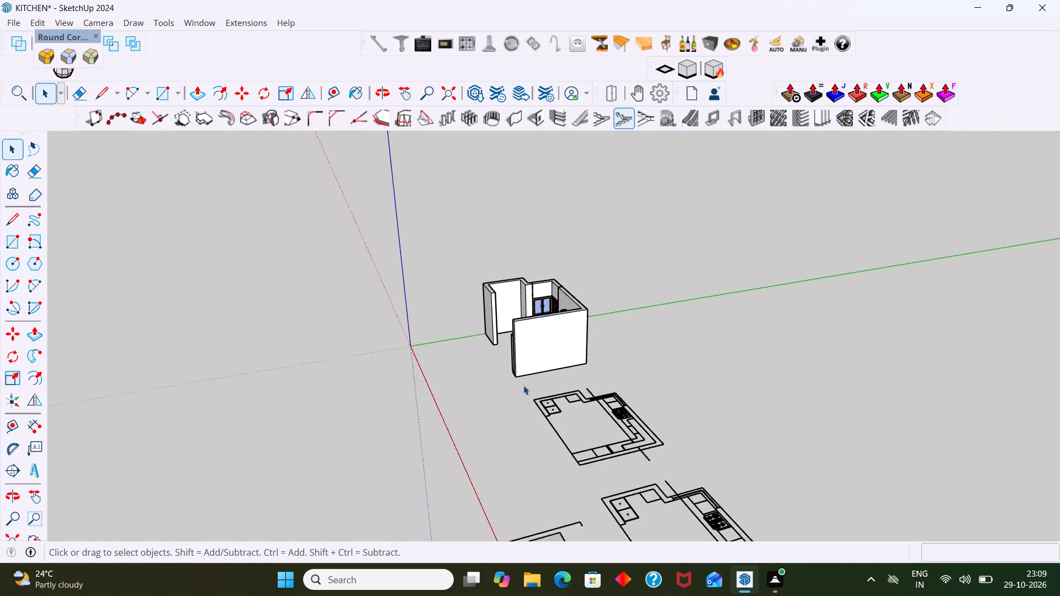
scroll(523, 385, "down", 10)
middle_click_drag(558, 424, 512, 385)
scroll(546, 317, "up", 2)
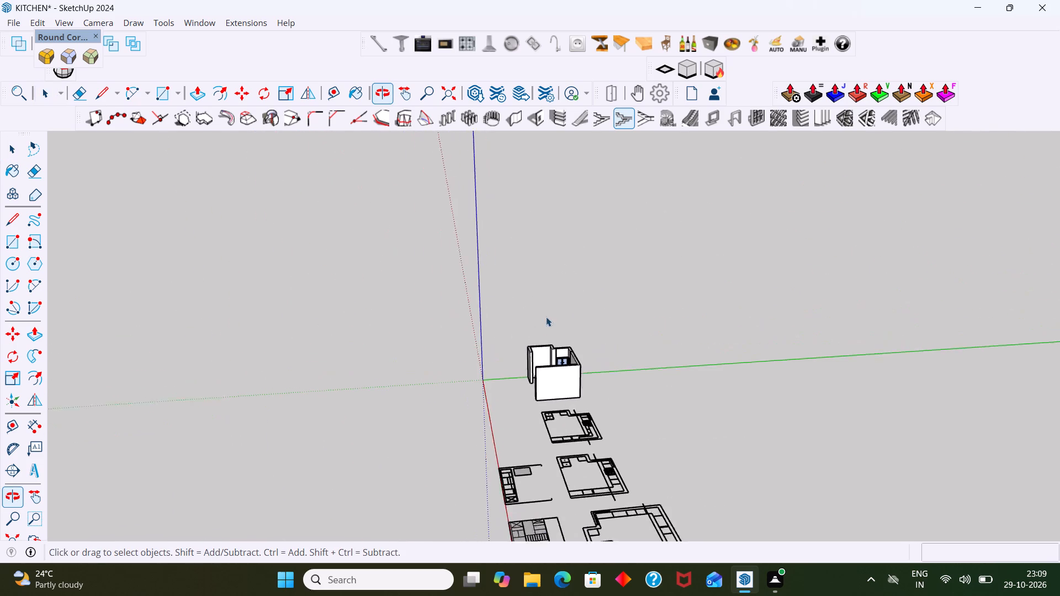
scroll(546, 317, "up", 20)
scroll(546, 317, "up", 5)
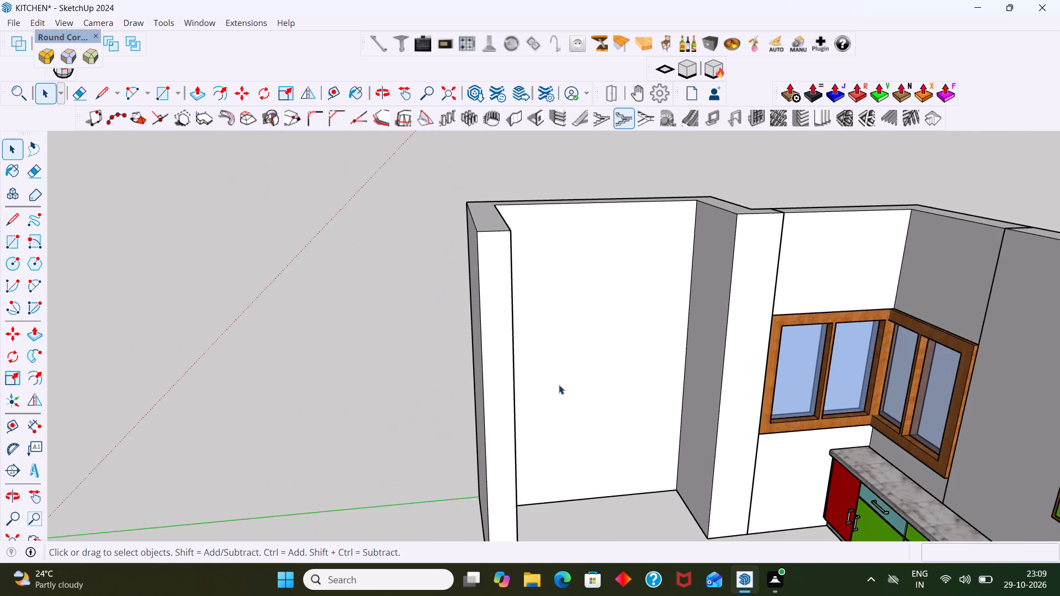
Examine how the upright elevation group is oriented relative to the kitchen room model and the flat plan drawings.
scroll(559, 385, "down", 17)
middle_click_drag(556, 411, 505, 428)
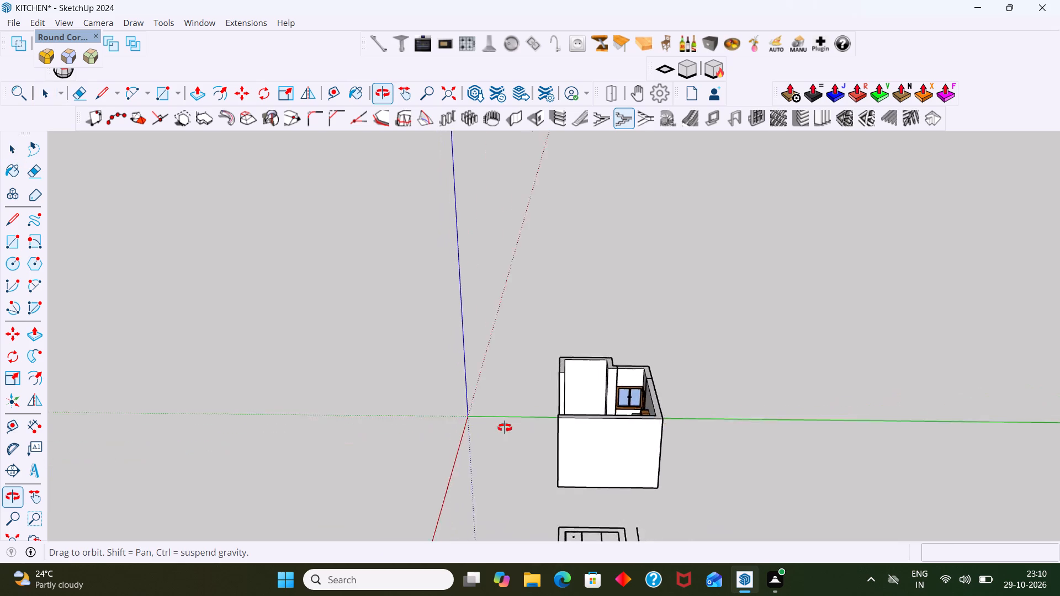
middle_click_drag(505, 428, 543, 412)
scroll(605, 396, "up", 6)
scroll(576, 407, "down", 12)
middle_click_drag(579, 472, 579, 389)
scroll(577, 403, "down", 14)
scroll(569, 489, "up", 3)
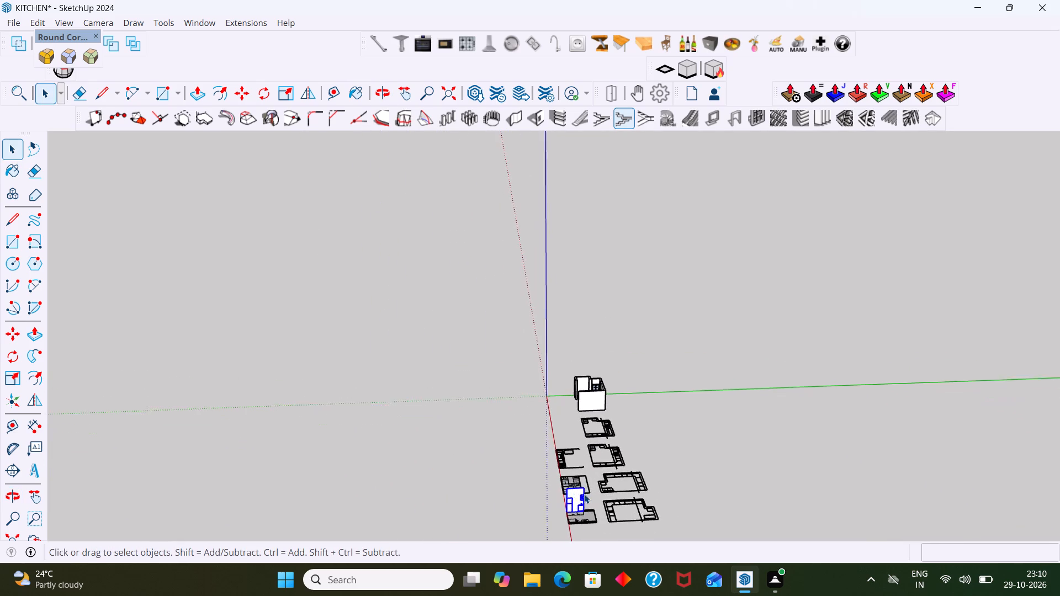
scroll(584, 494, "up", 4)
middle_click_drag(579, 500, 576, 459)
scroll(575, 461, "up", 12)
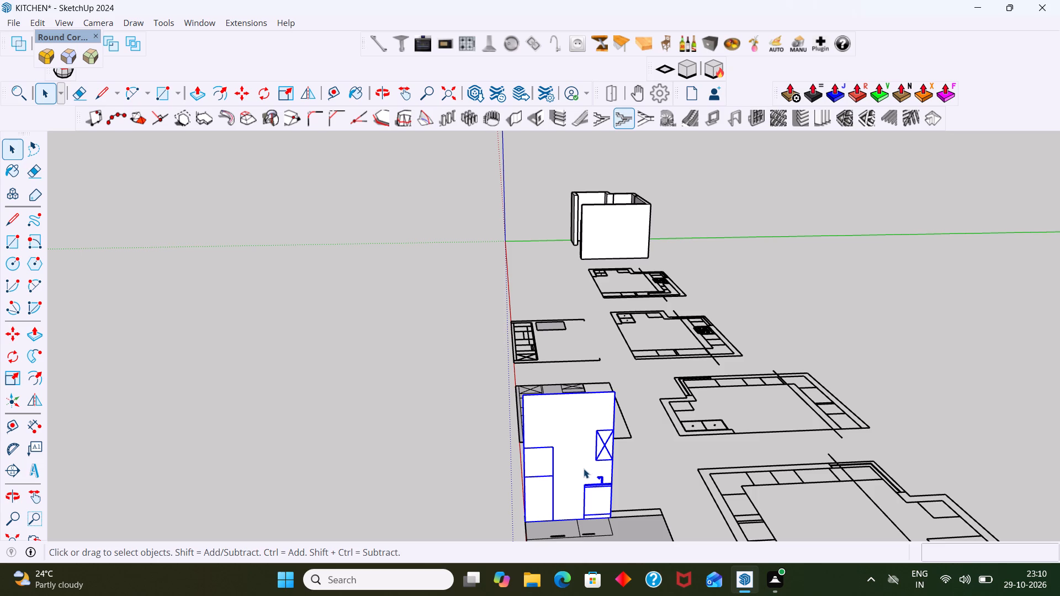
scroll(582, 469, "down", 2)
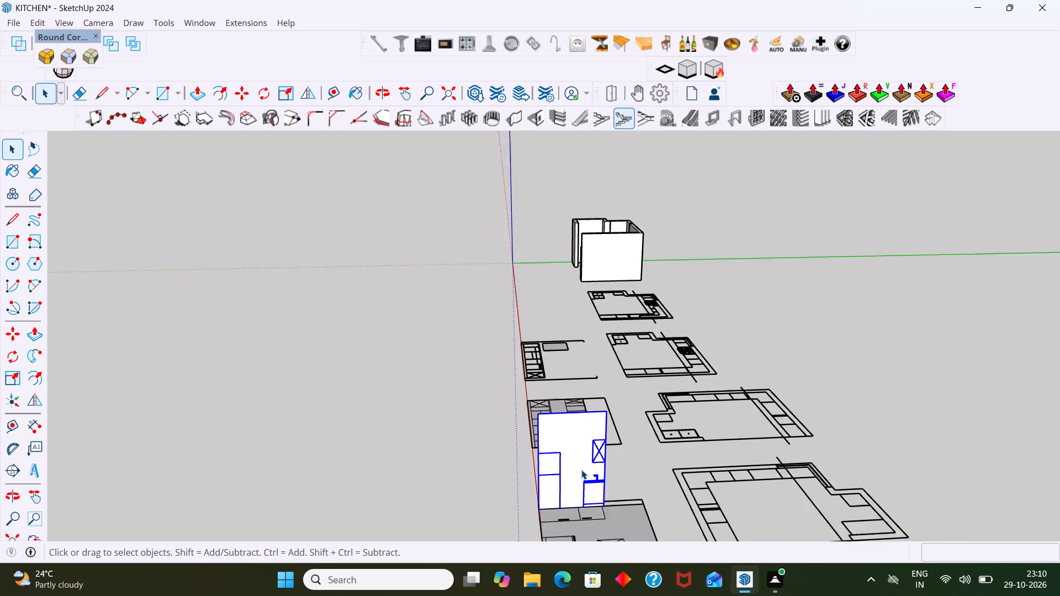
scroll(581, 470, "down", 9)
middle_click_drag(576, 483, 591, 473)
scroll(591, 473, "up", 3)
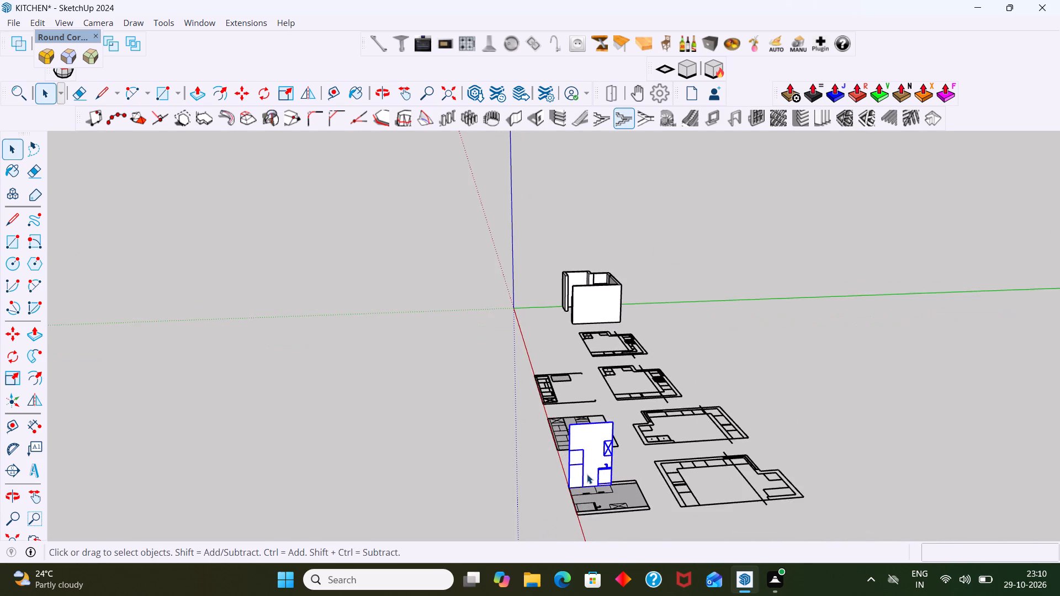
scroll(587, 474, "up", 9)
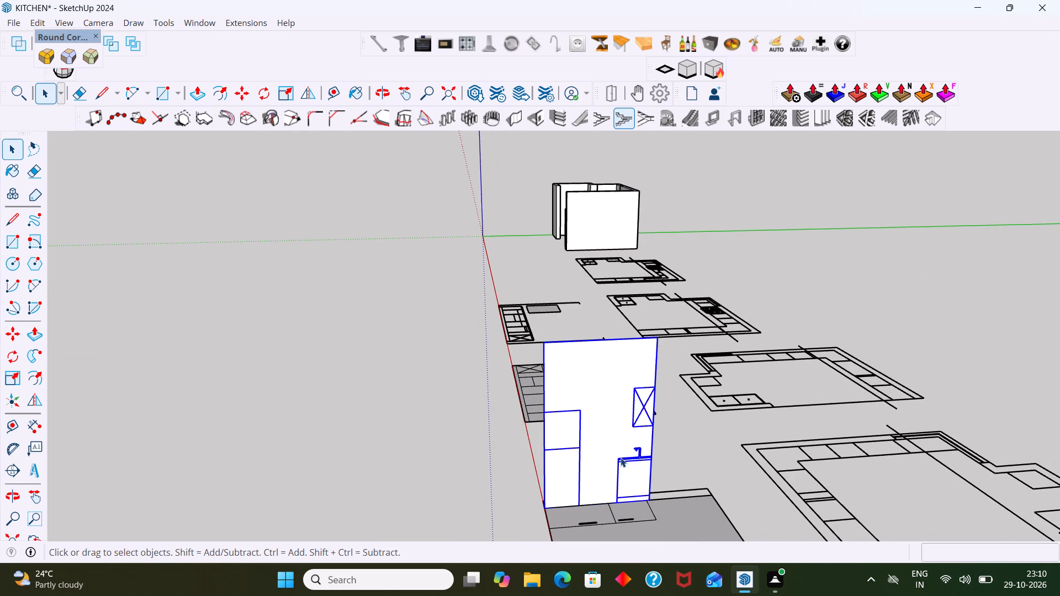
Rotate the upright elevation group about 175° around the vertical axis through its fridge-side bottom corner.
key("m")
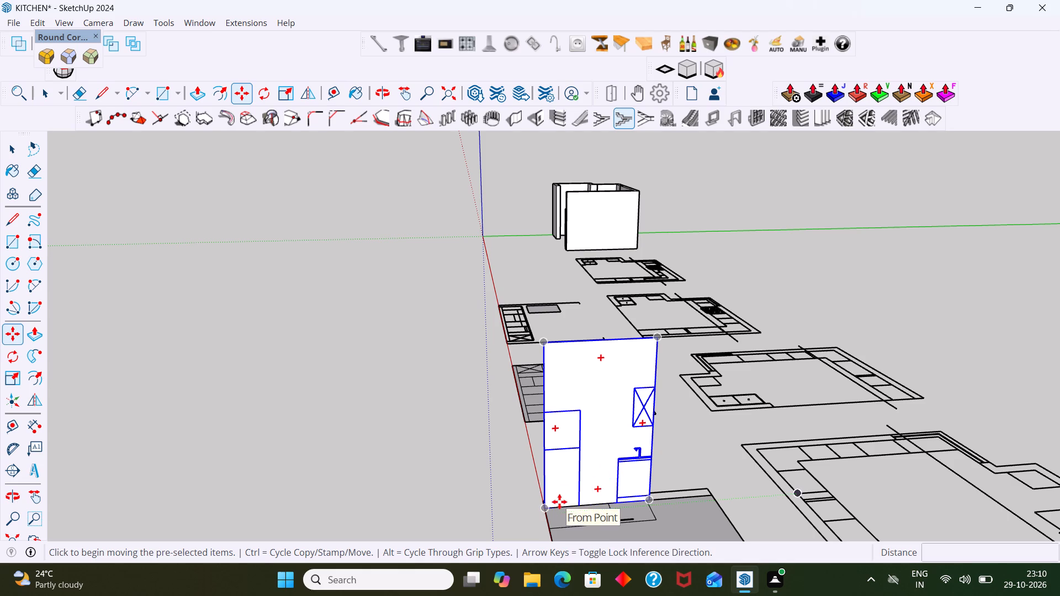
key("q")
left_click(546, 507)
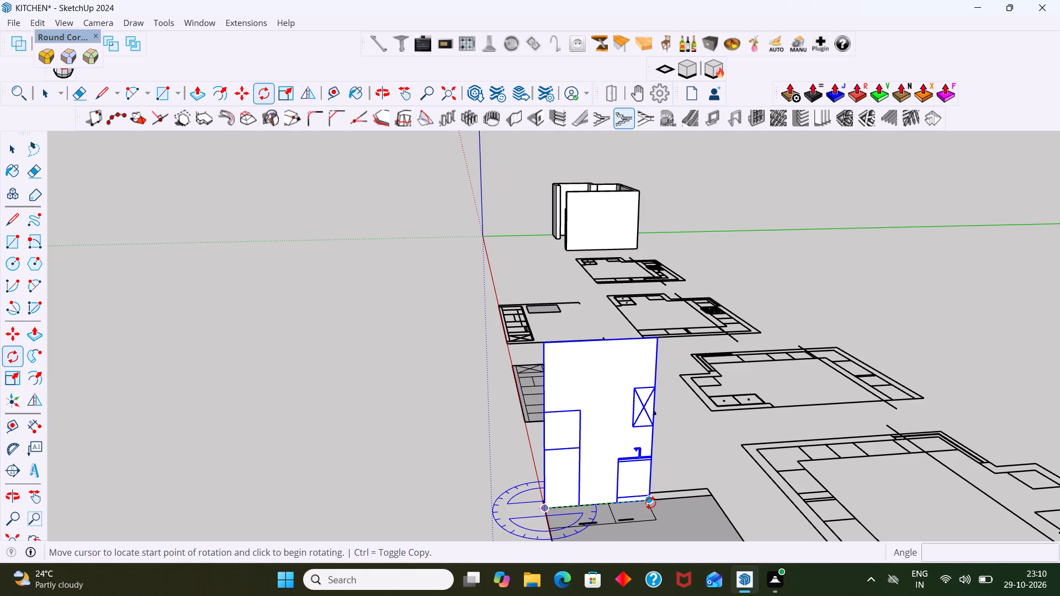
left_click(652, 501)
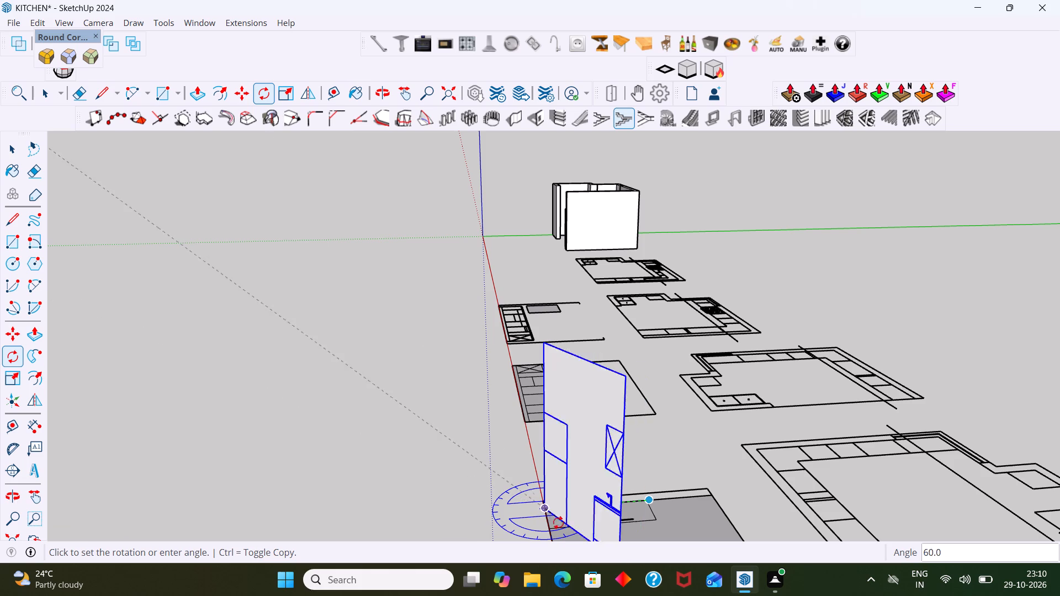
middle_click_drag(549, 526, 738, 529)
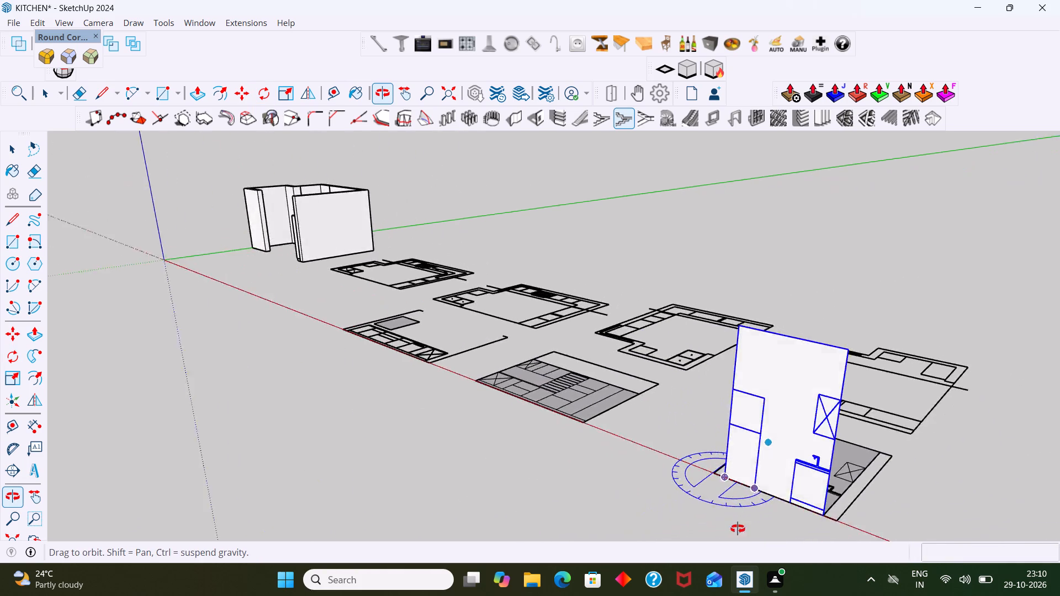
middle_click_drag(738, 529, 965, 595)
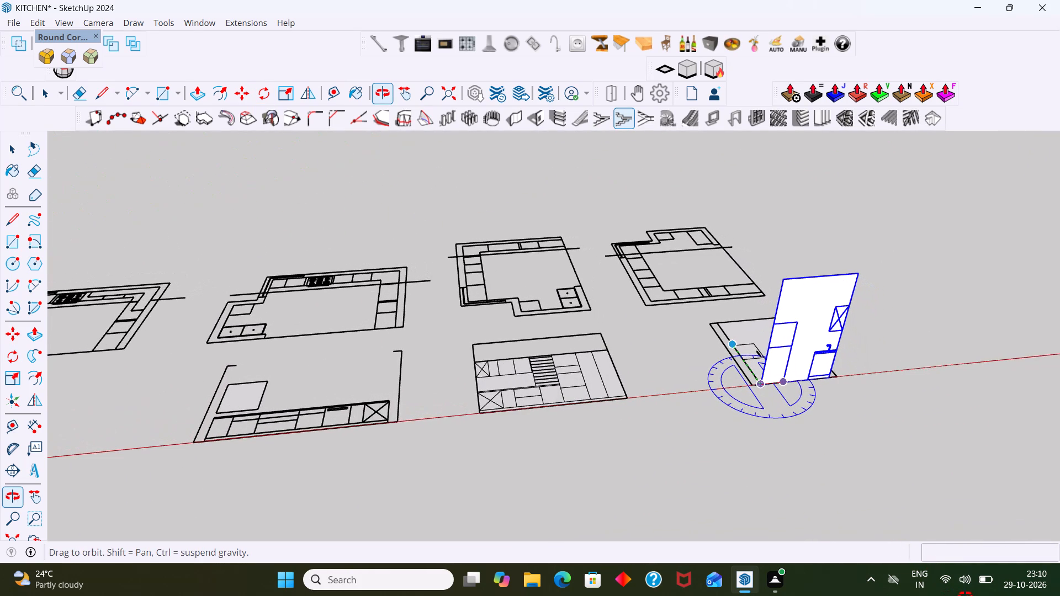
middle_click_drag(965, 595, 961, 590)
middle_click_drag(917, 509, 939, 588)
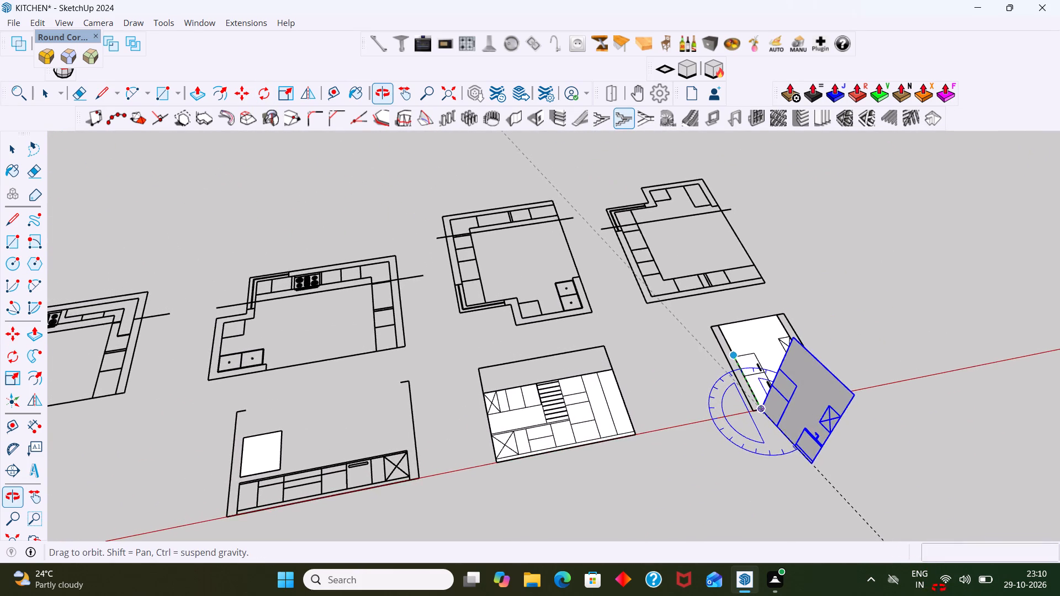
middle_click_drag(939, 588, 942, 571)
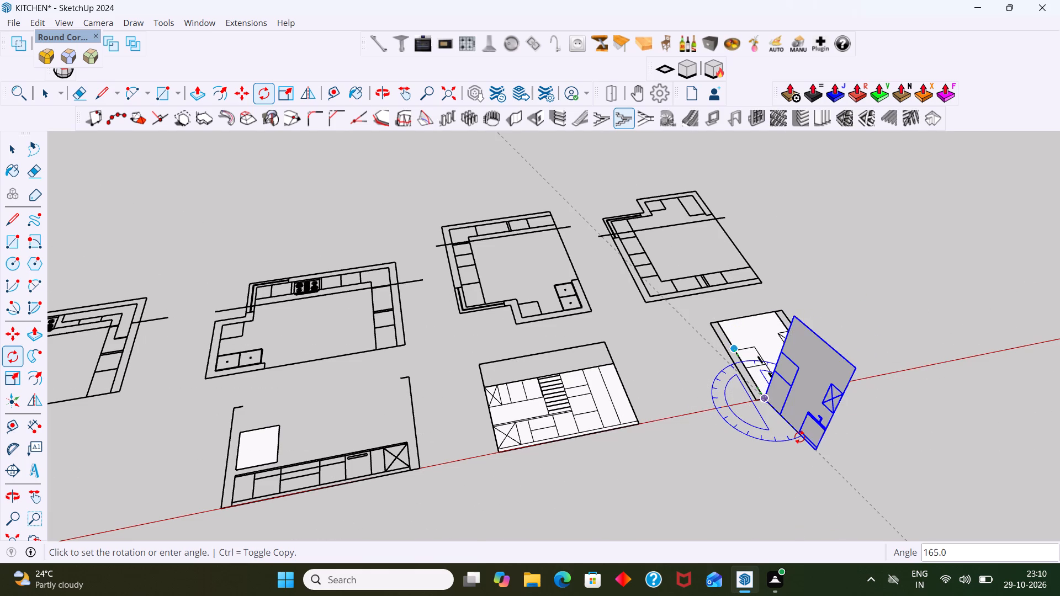
left_click(808, 456)
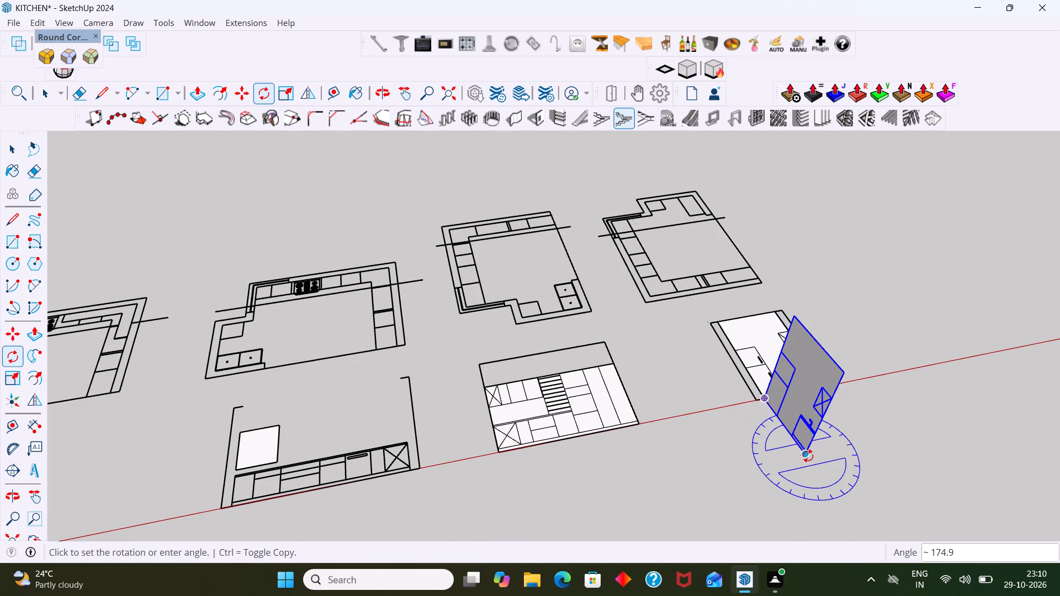
key("space")
left_click(876, 448)
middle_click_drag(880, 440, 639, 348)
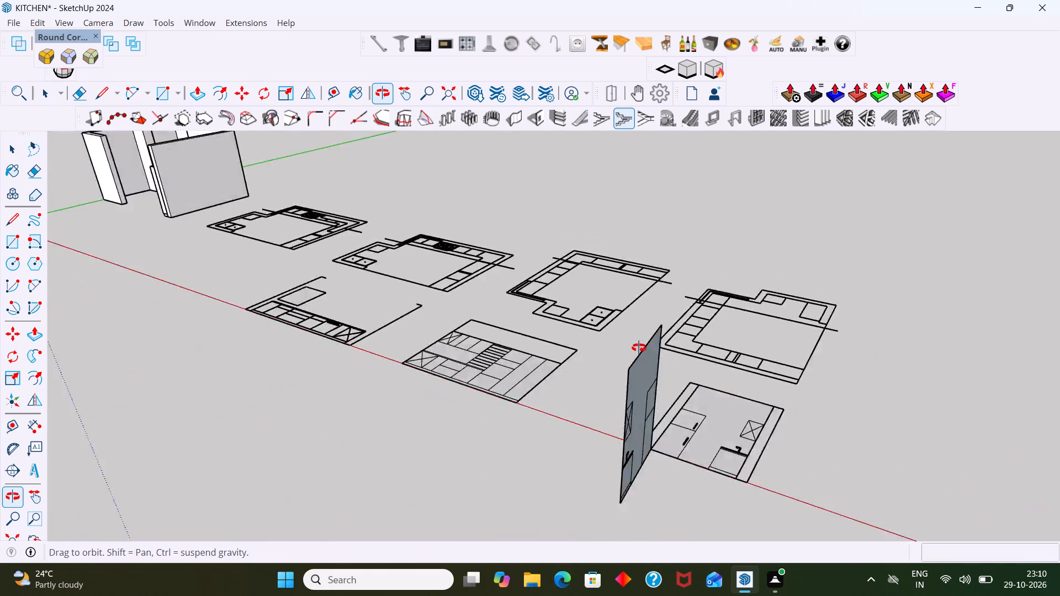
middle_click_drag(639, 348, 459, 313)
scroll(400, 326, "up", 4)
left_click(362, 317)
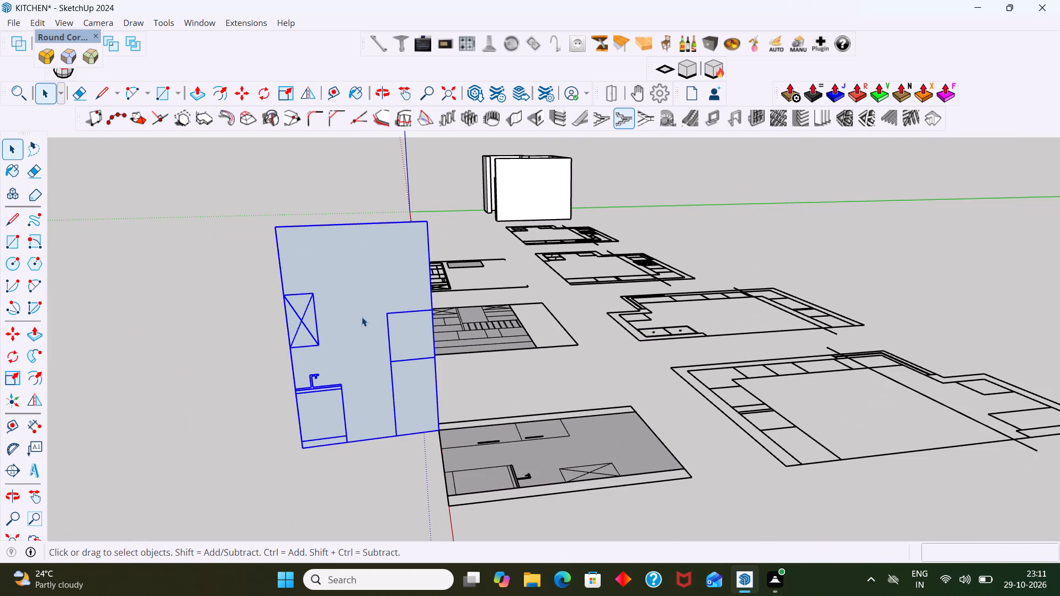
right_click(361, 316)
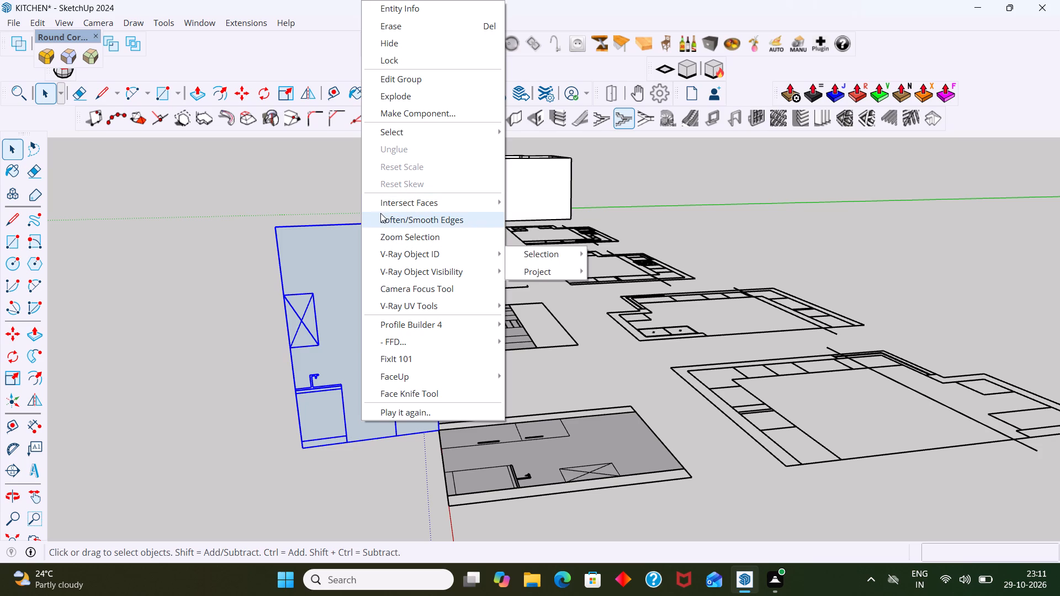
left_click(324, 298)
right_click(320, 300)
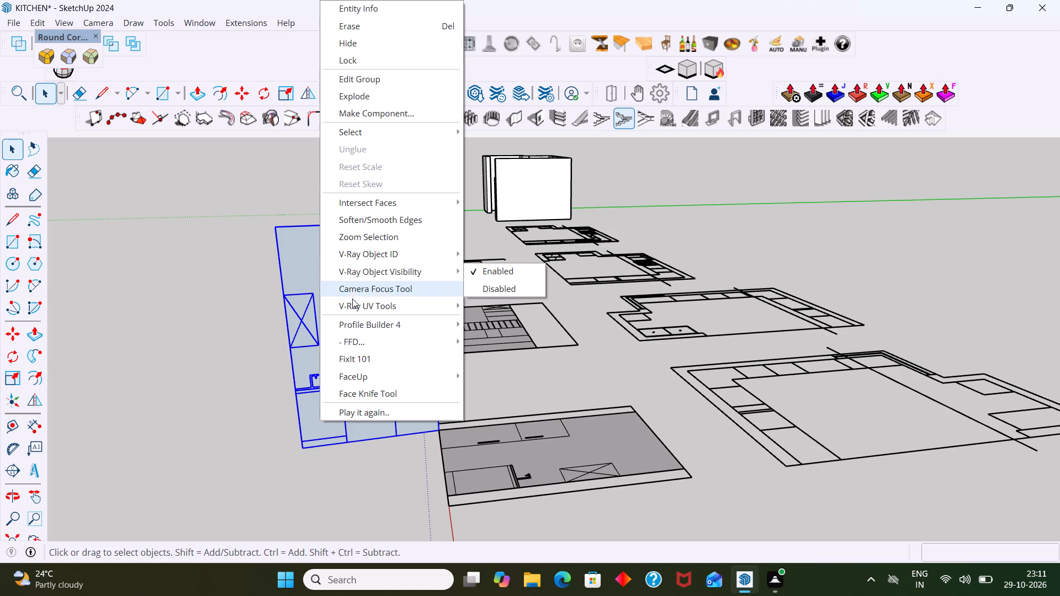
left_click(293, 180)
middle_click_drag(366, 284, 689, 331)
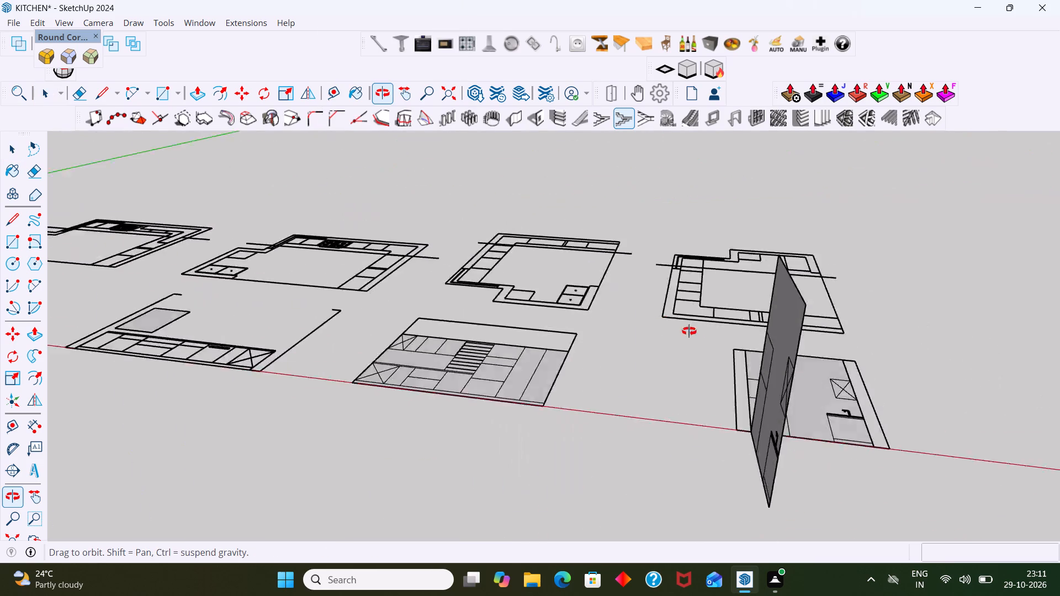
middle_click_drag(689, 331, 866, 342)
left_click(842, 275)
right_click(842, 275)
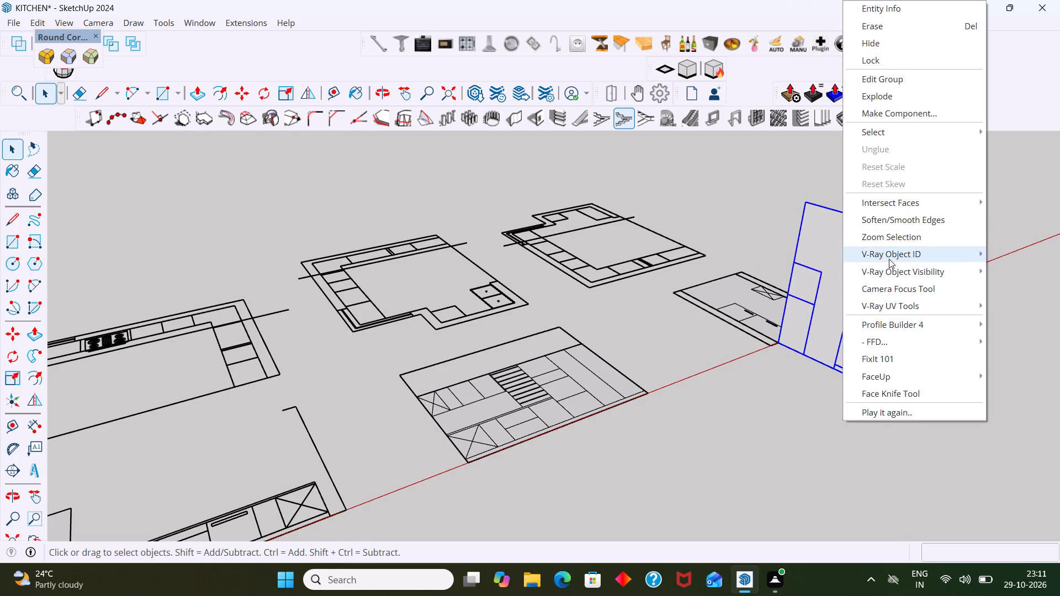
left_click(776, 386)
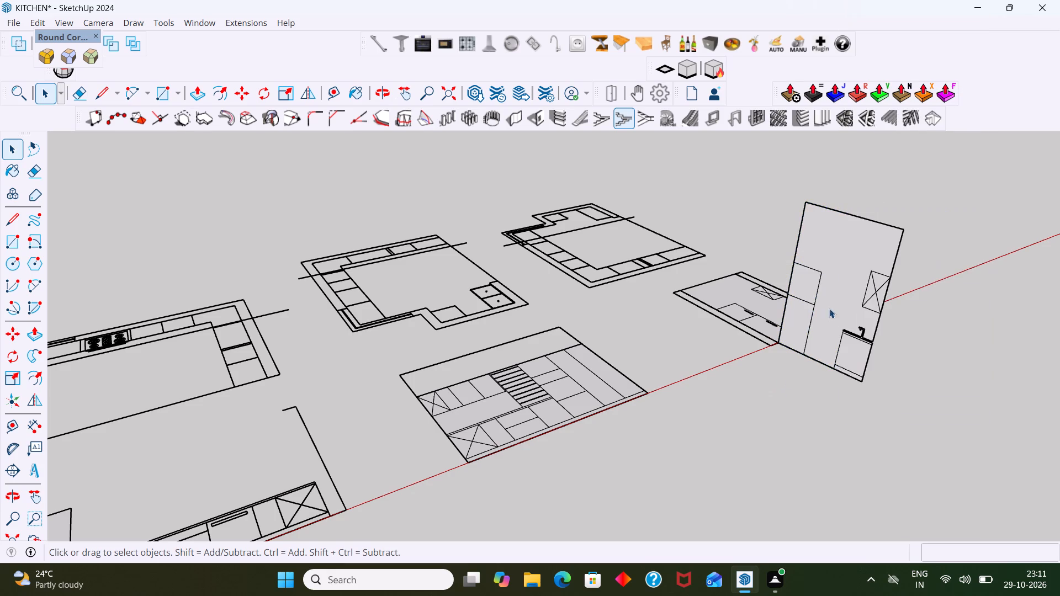
Open the upright elevation group, reverse the orientation of its large background face, and close the group.
middle_click_drag(840, 275, 874, 232)
scroll(865, 236, "up", 2)
left_click(831, 252)
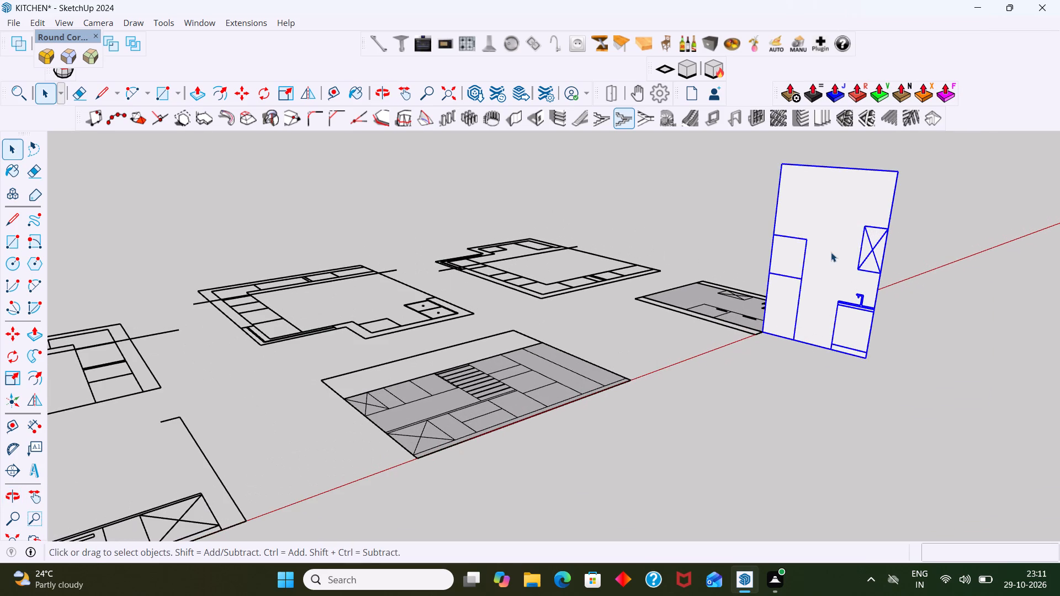
double_click(831, 252)
left_click(831, 252)
right_click(831, 252)
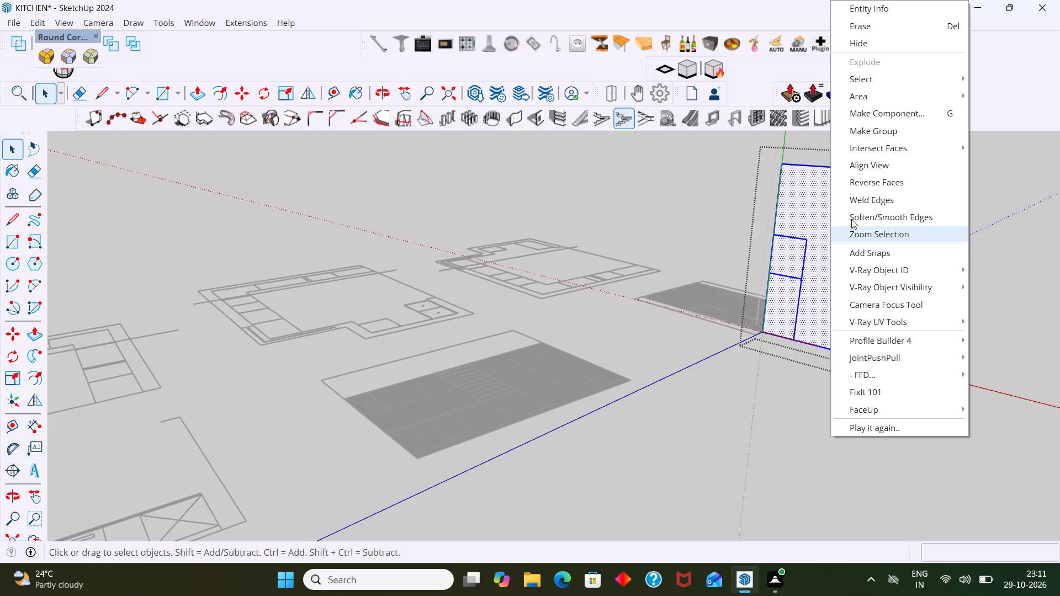
left_click(867, 182)
scroll(858, 252, "down", 3)
middle_click_drag(857, 286, 420, 286)
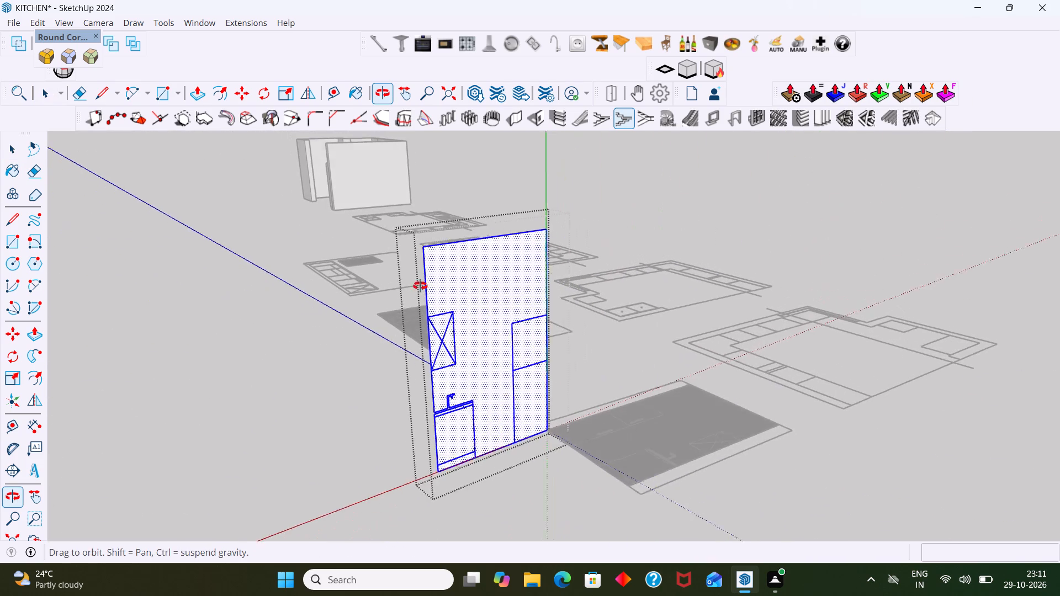
middle_click_drag(420, 286, 418, 285)
left_click(358, 356)
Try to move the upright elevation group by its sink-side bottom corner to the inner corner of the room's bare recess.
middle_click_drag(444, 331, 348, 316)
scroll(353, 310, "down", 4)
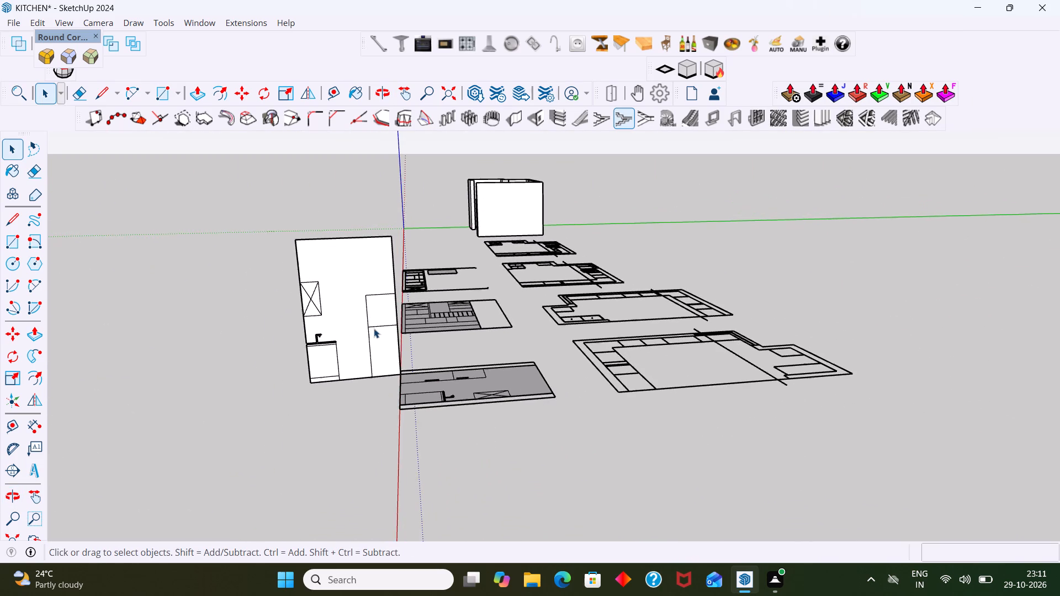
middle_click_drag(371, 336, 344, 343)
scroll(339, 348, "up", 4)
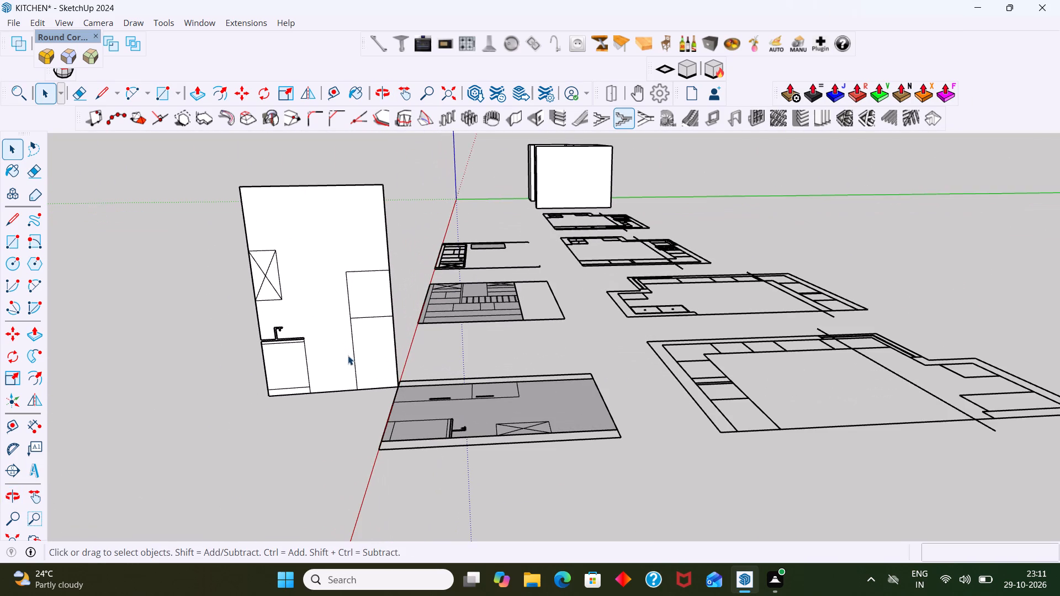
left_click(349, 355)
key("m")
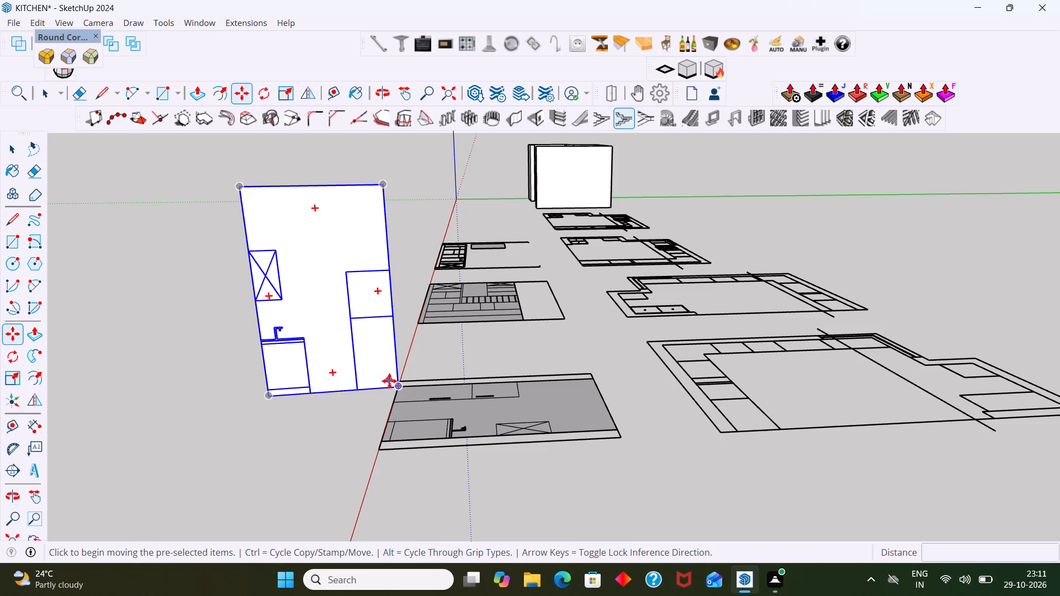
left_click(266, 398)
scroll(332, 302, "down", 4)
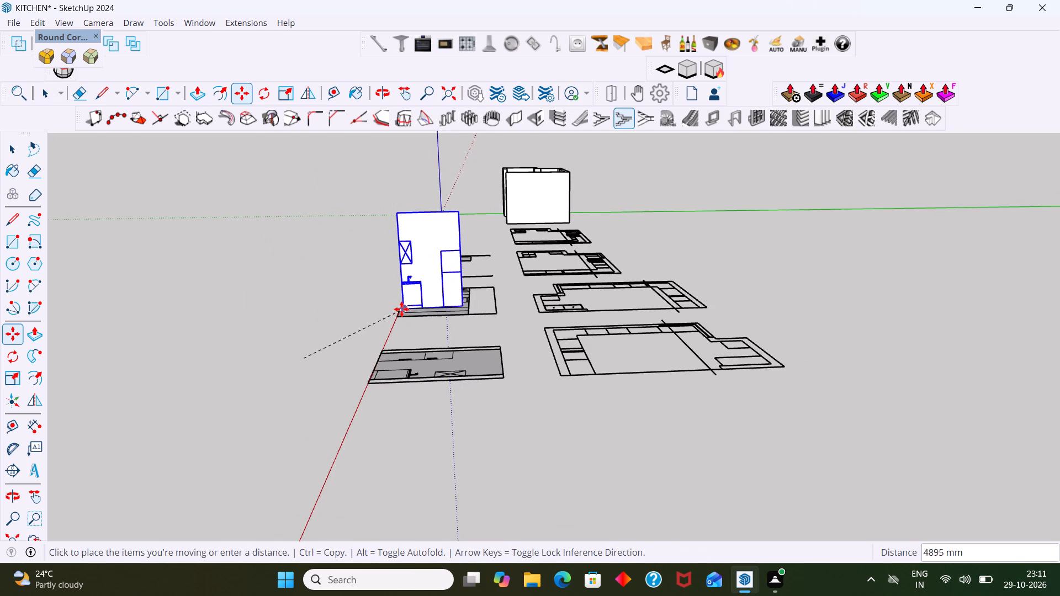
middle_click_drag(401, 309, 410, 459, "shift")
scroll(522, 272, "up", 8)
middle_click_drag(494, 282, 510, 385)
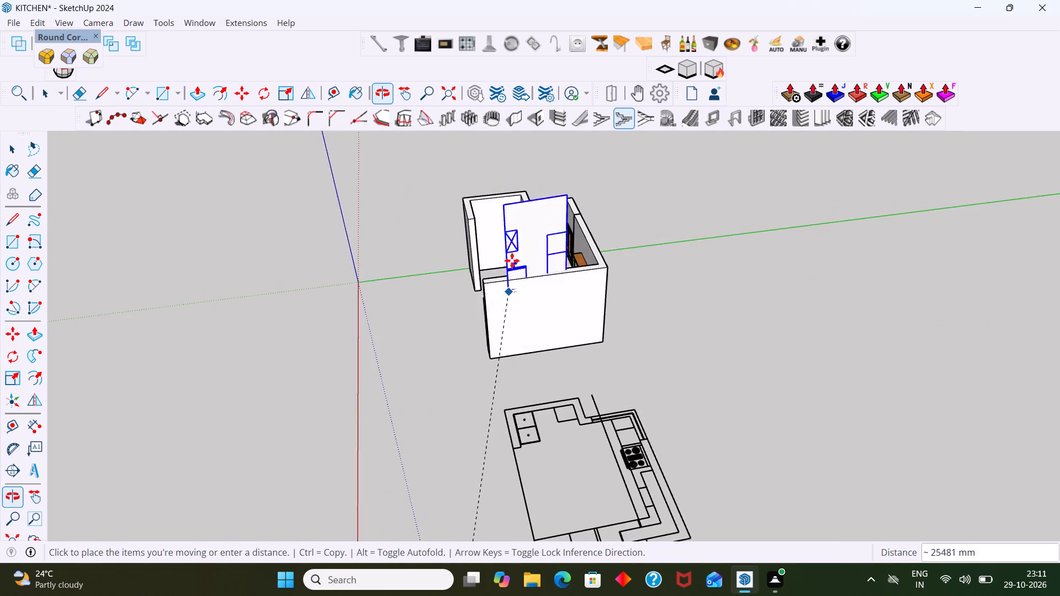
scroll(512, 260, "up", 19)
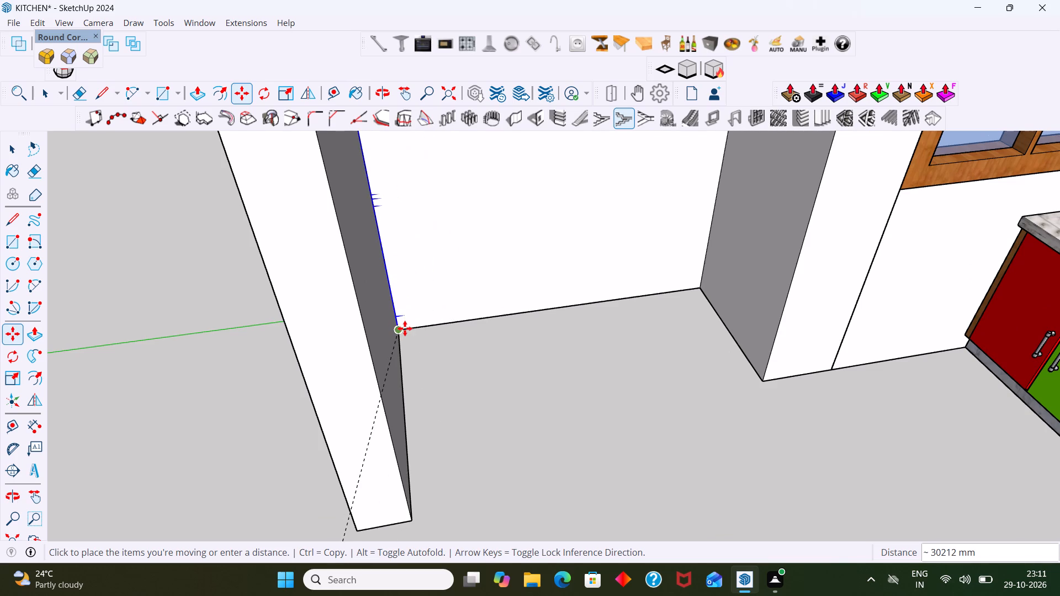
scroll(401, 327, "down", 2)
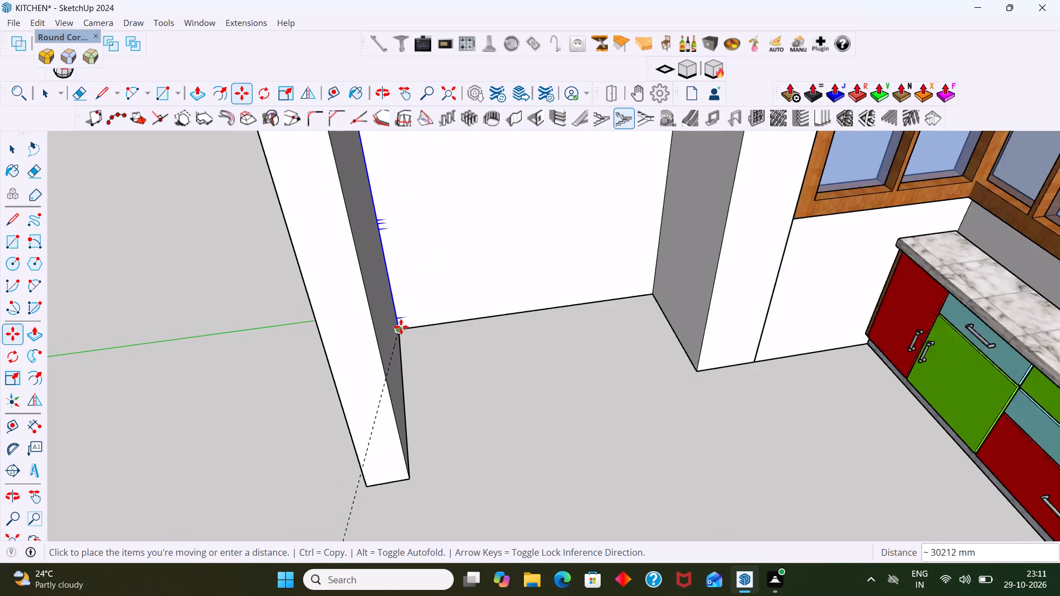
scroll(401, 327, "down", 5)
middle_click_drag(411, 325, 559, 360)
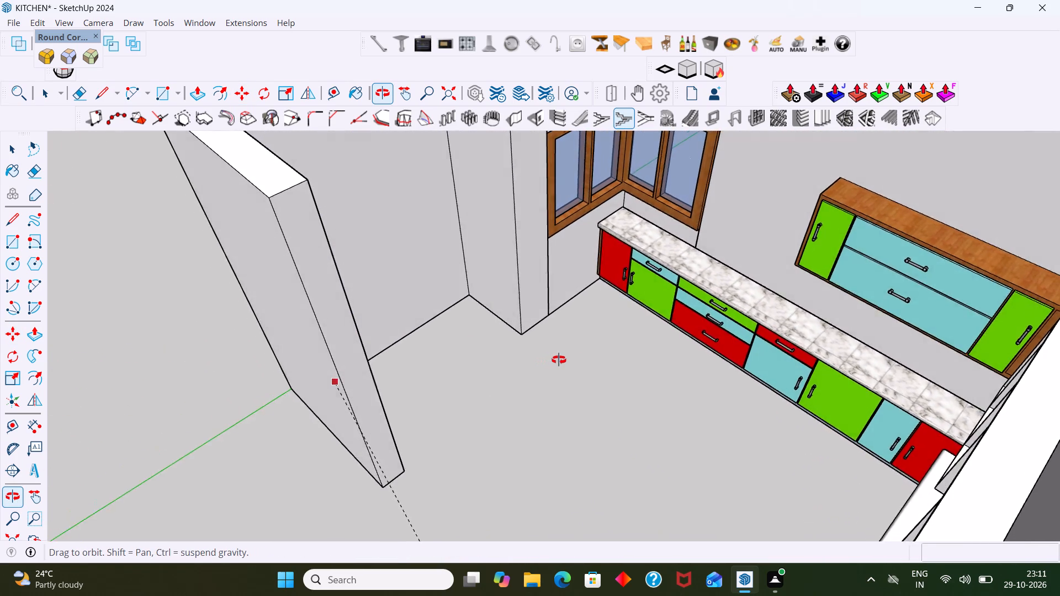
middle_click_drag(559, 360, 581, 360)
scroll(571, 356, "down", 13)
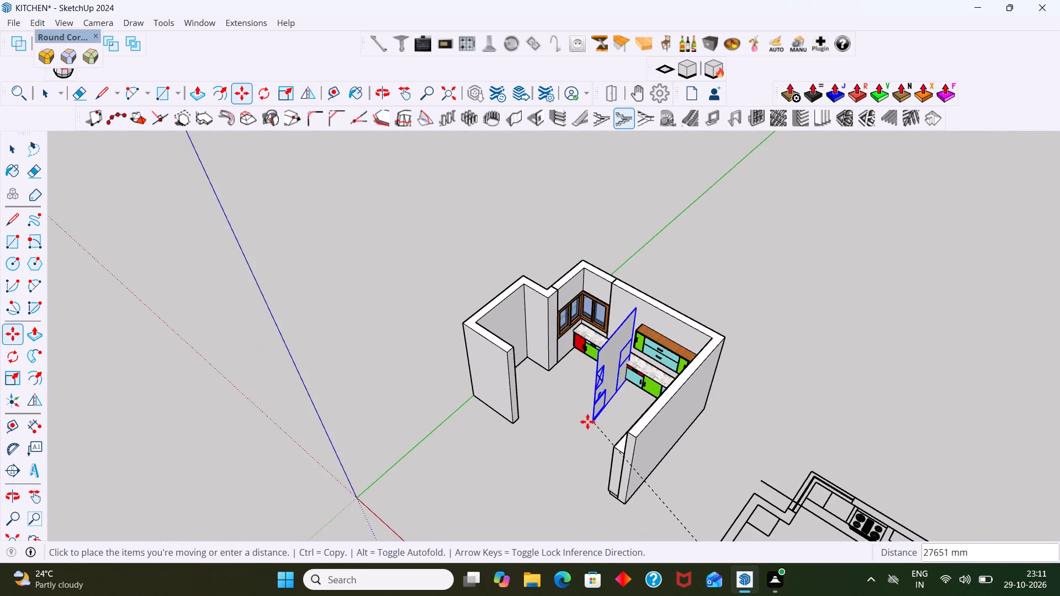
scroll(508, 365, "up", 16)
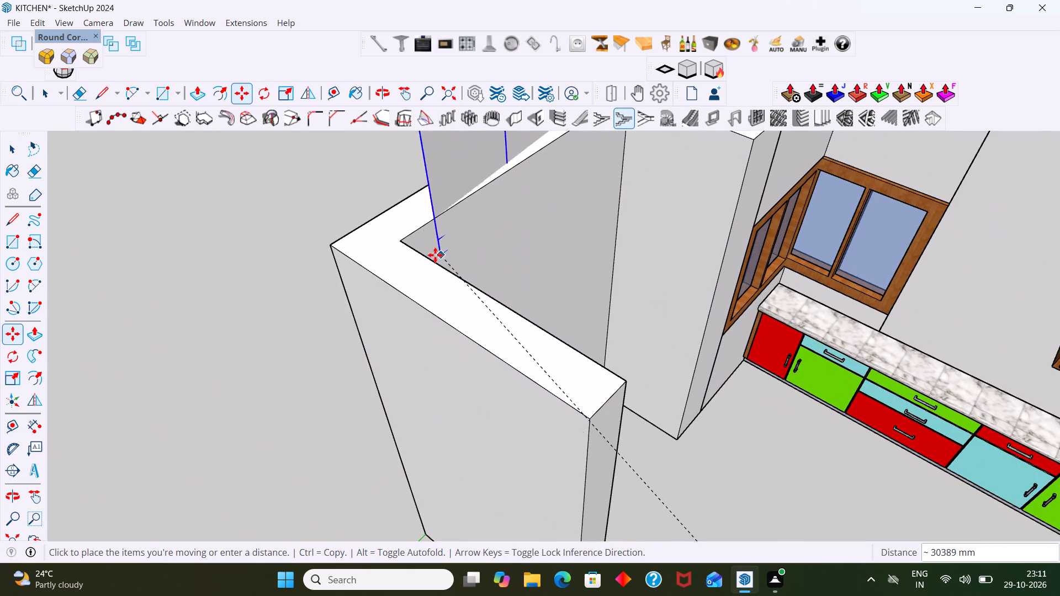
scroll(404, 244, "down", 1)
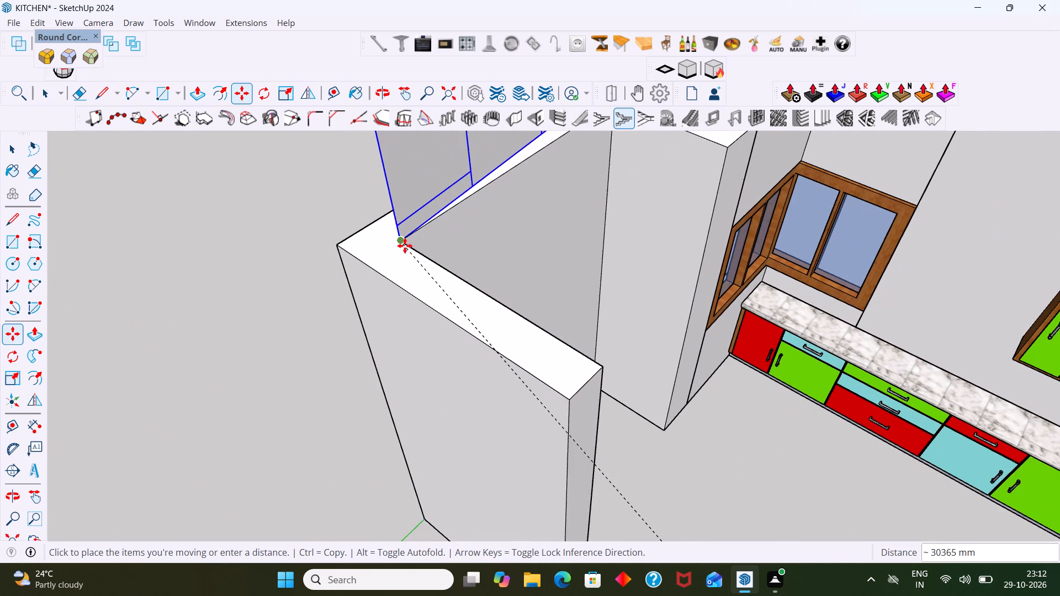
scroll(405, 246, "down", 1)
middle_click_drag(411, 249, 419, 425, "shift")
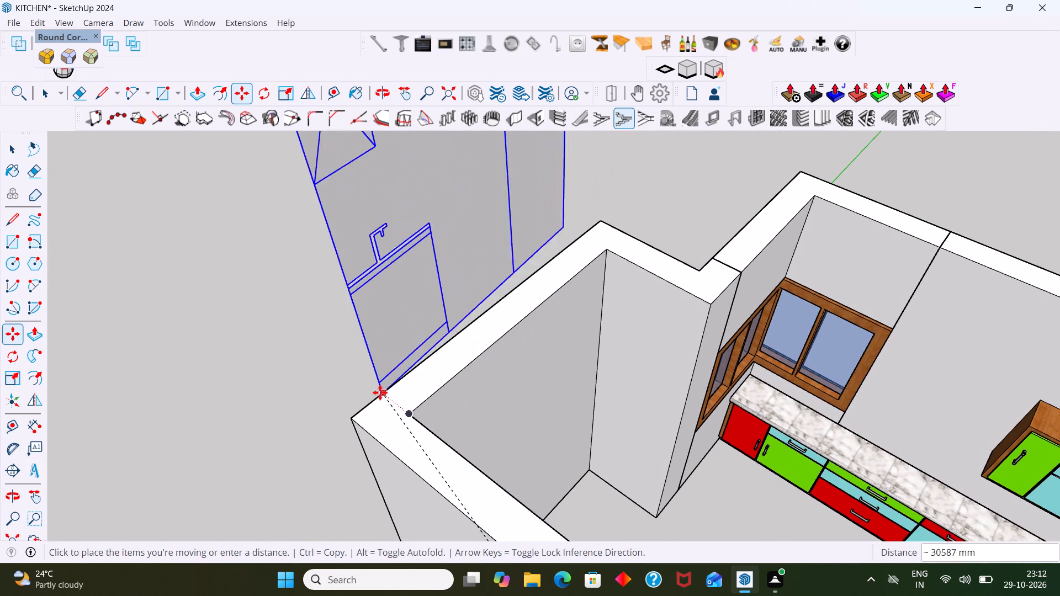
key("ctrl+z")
Undo the background face reversal and the previous rotation of the upright elevation group.
scroll(410, 399, "down", 10)
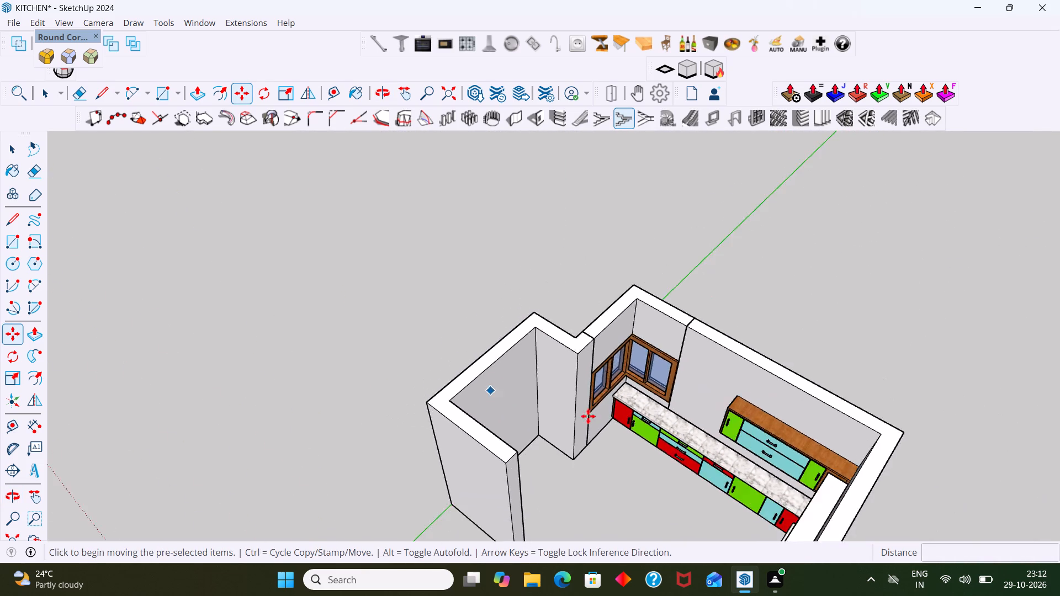
scroll(588, 416, "down", 17)
middle_click_drag(653, 441, 708, 368)
scroll(714, 391, "down", 3)
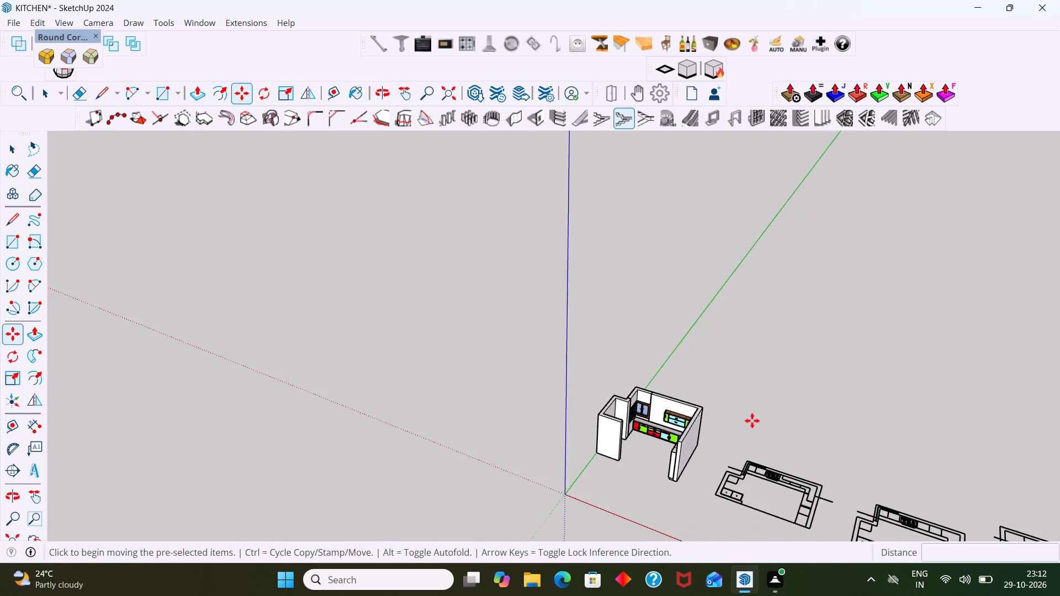
scroll(752, 421, "down", 1)
middle_click_drag(775, 454, 593, 365, "shift")
scroll(593, 365, "down", 7)
middle_click_drag(818, 465, 752, 396)
scroll(694, 435, "up", 2)
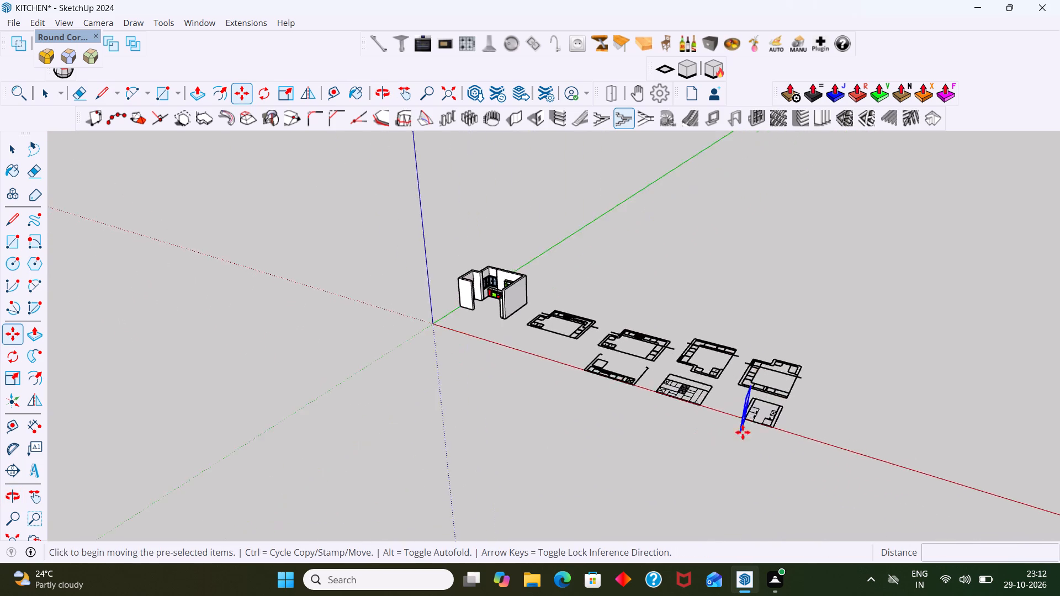
scroll(743, 432, "up", 14)
scroll(662, 391, "up", 5)
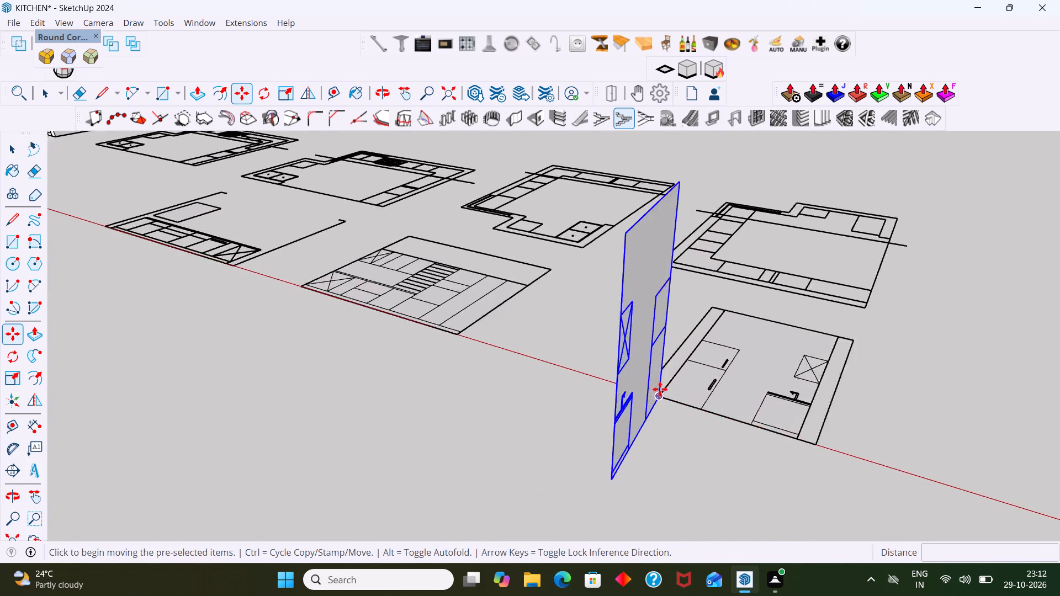
scroll(660, 389, "up", 8)
scroll(657, 386, "down", 2)
key("ctrl+z")
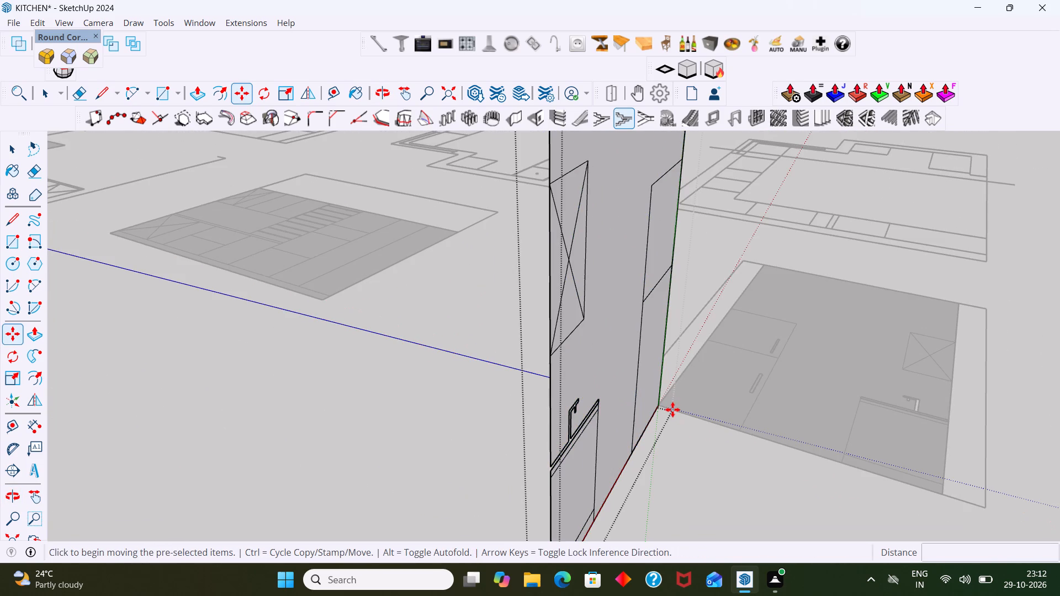
key("ctrl+z")
key("ctrl+z")
key("ctrl+z")
key("ctrl+z")
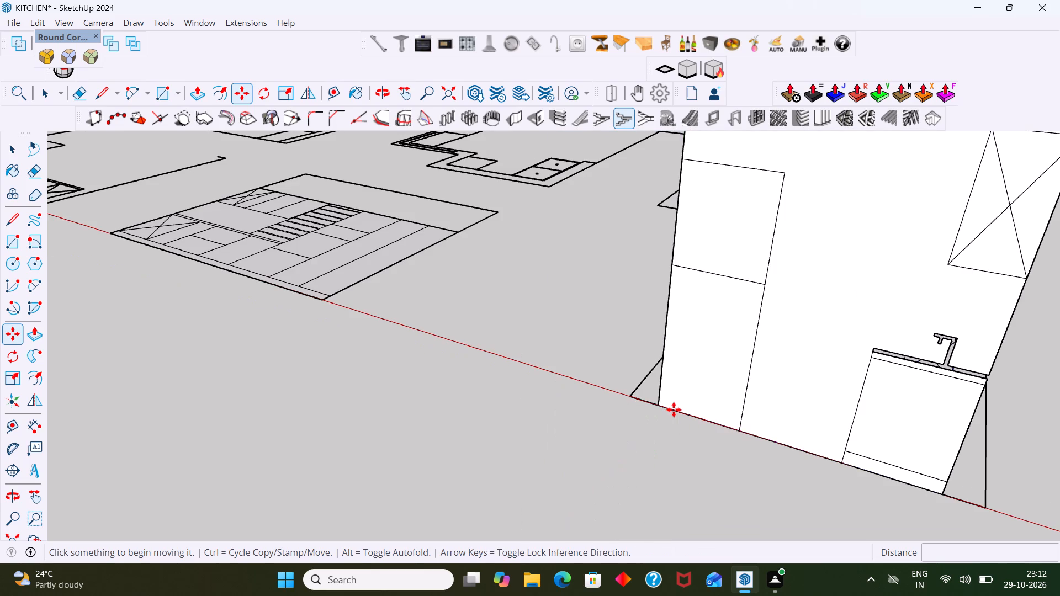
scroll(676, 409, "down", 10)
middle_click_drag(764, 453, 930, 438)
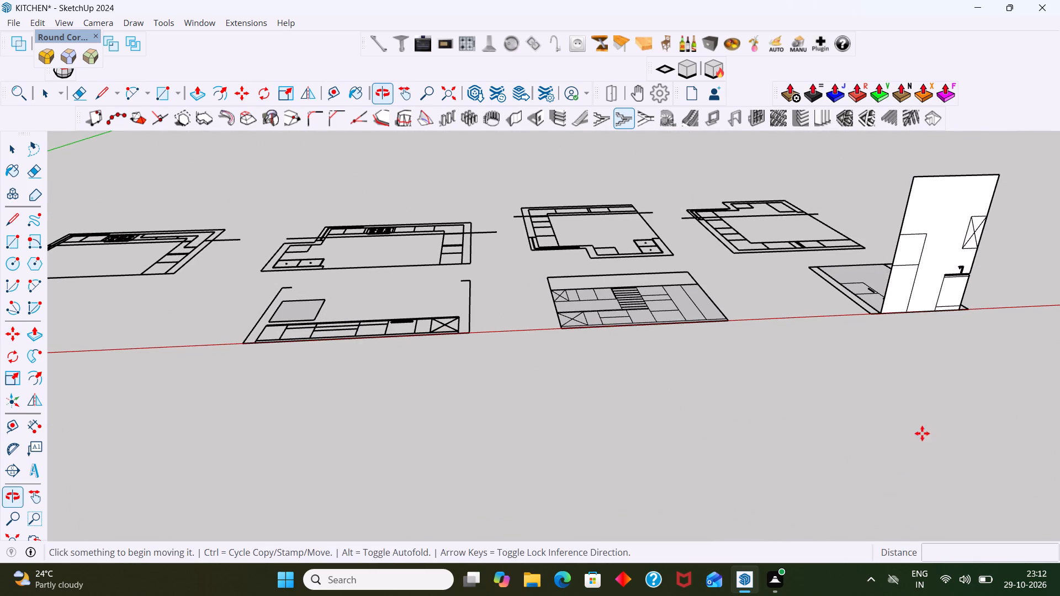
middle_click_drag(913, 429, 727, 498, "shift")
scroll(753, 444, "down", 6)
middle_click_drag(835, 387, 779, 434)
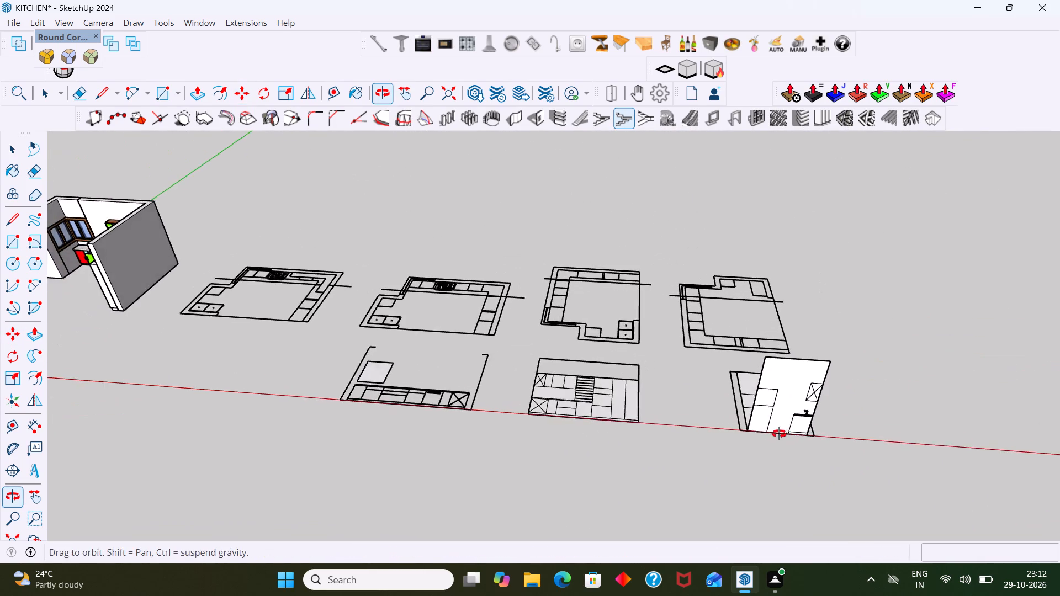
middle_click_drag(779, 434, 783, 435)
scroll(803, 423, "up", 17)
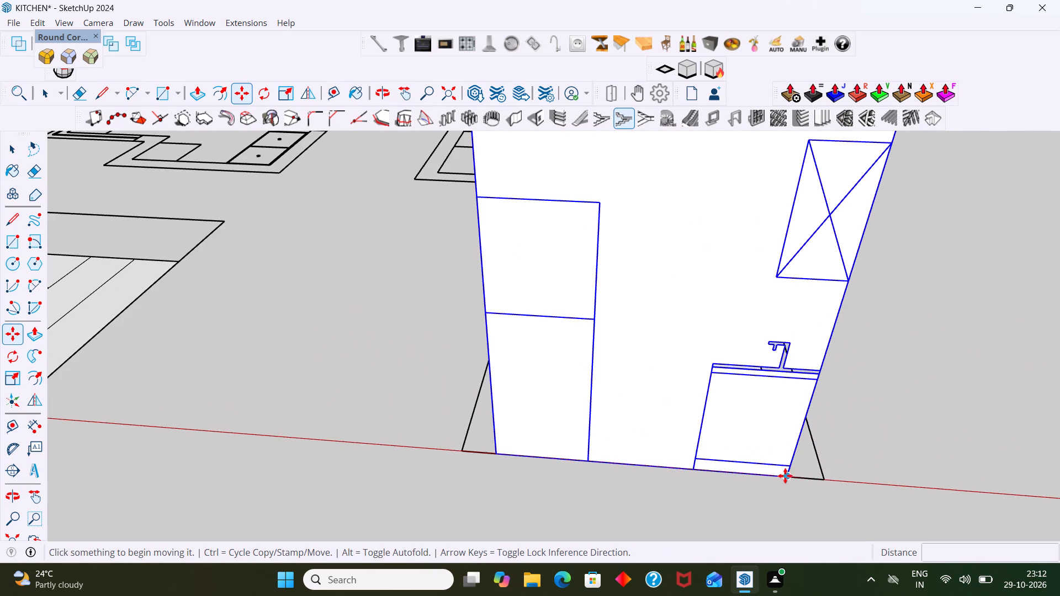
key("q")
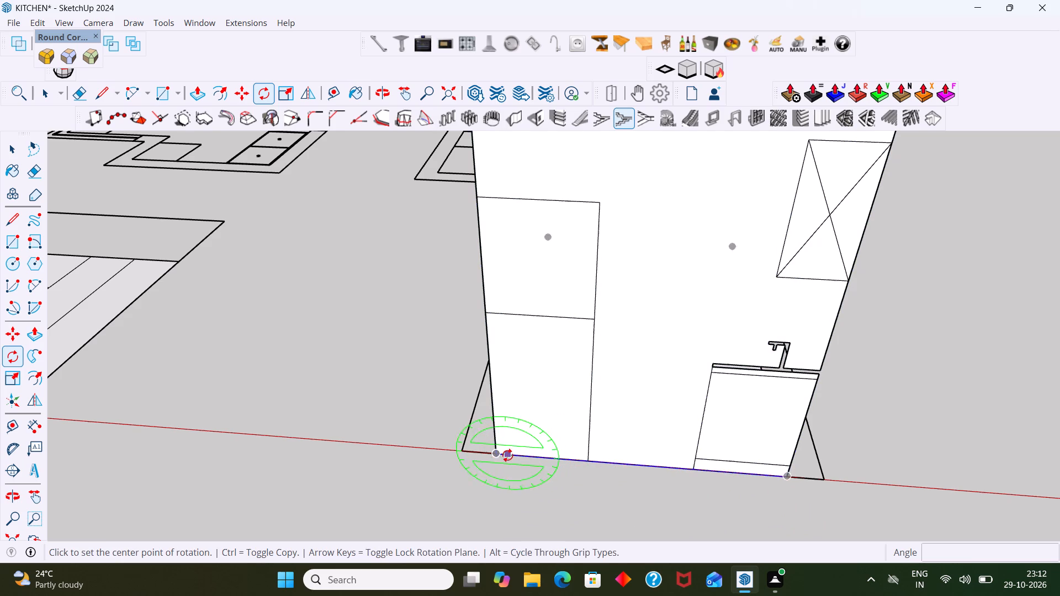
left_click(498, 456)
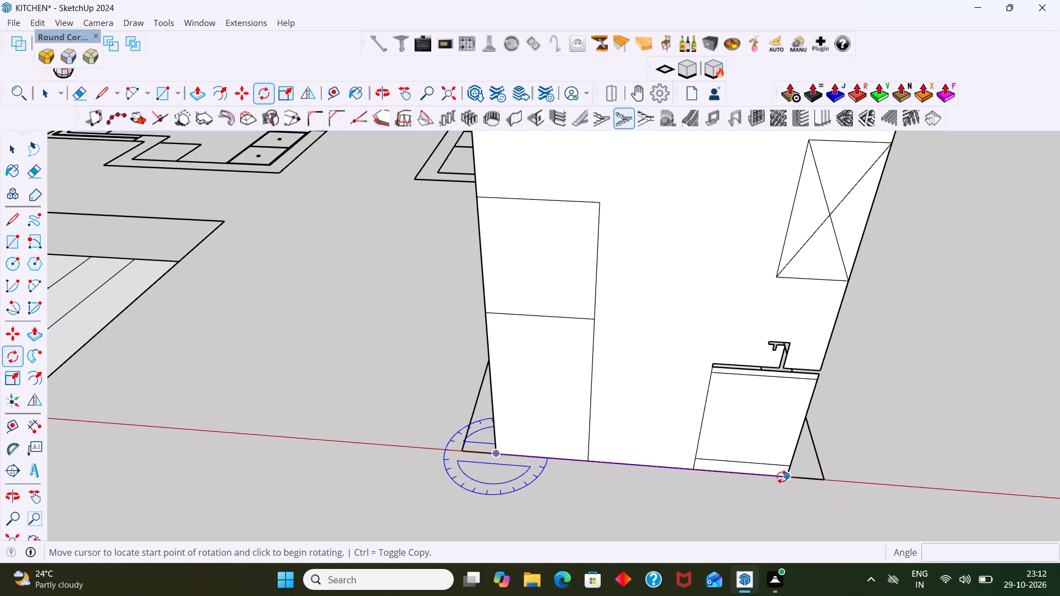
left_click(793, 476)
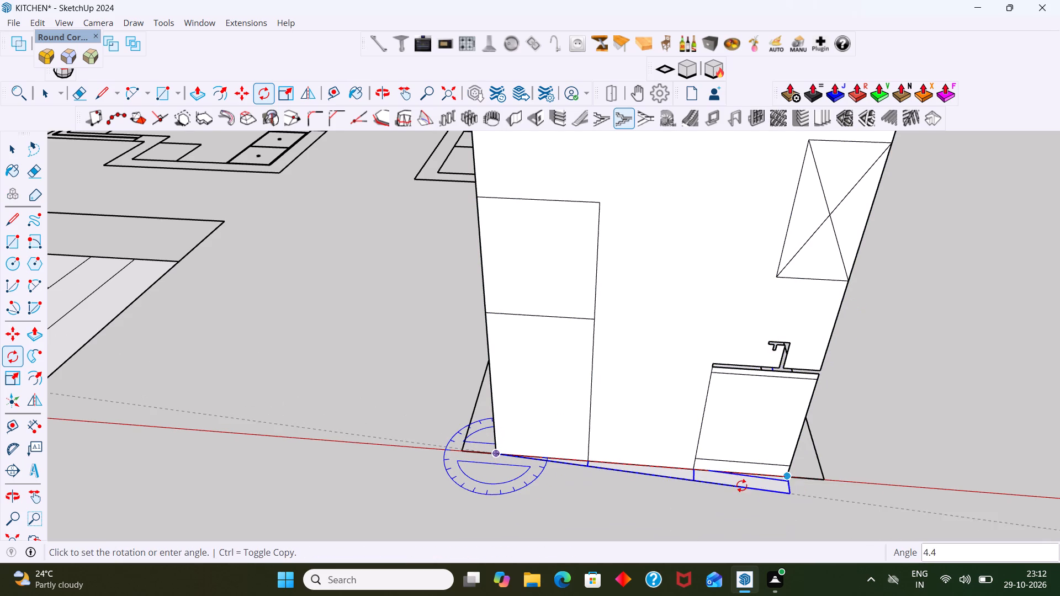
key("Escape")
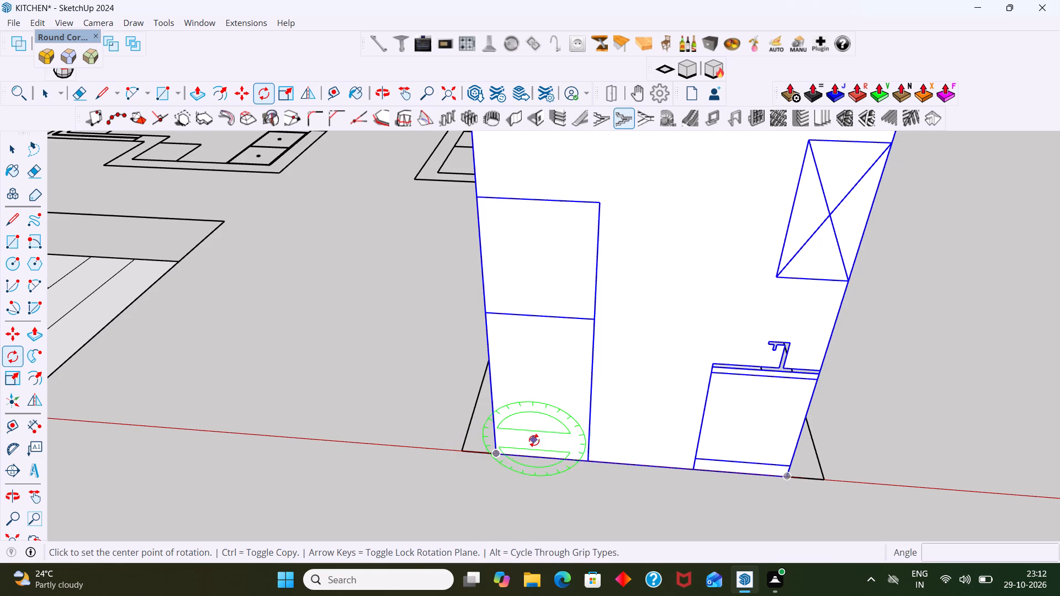
Rotate the upright elevation group 90° around the vertical axis through its fridge-side bottom corner, swinging the sink side away from the flat drawings.
key("space")
left_click(613, 348)
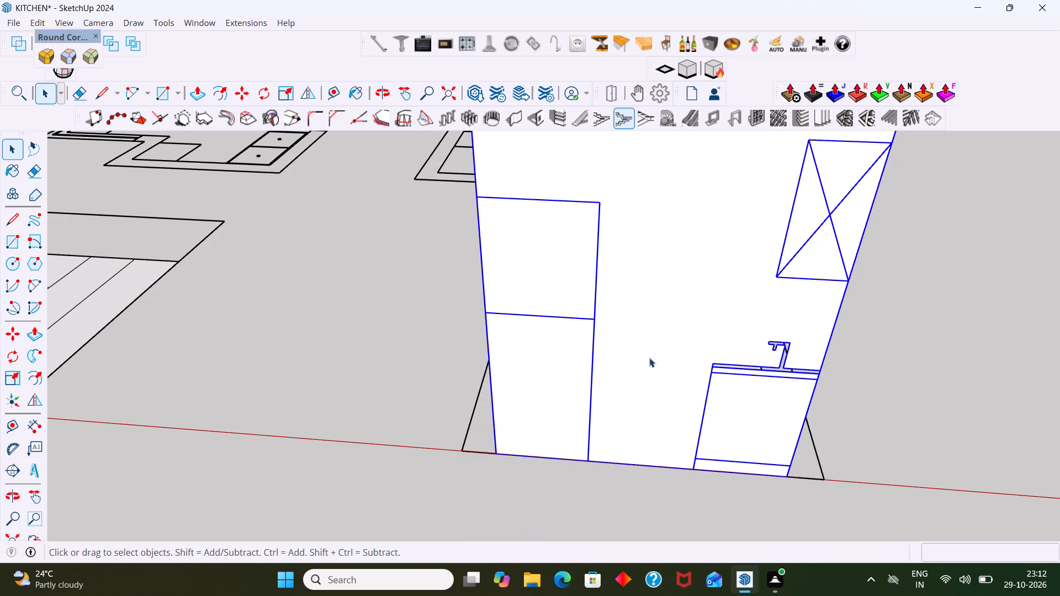
key("q")
left_click(497, 454)
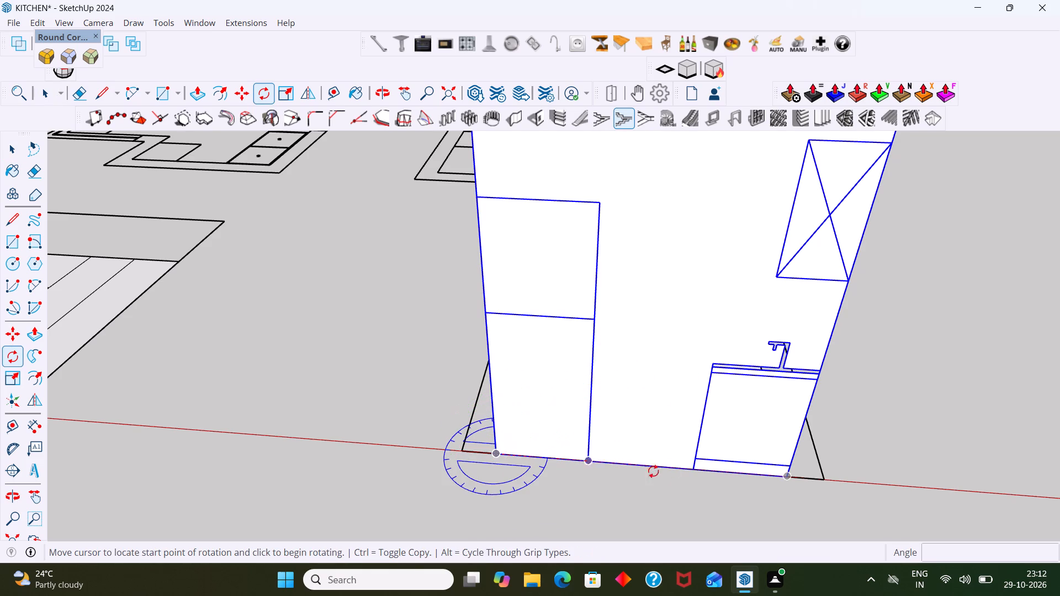
left_click(791, 478)
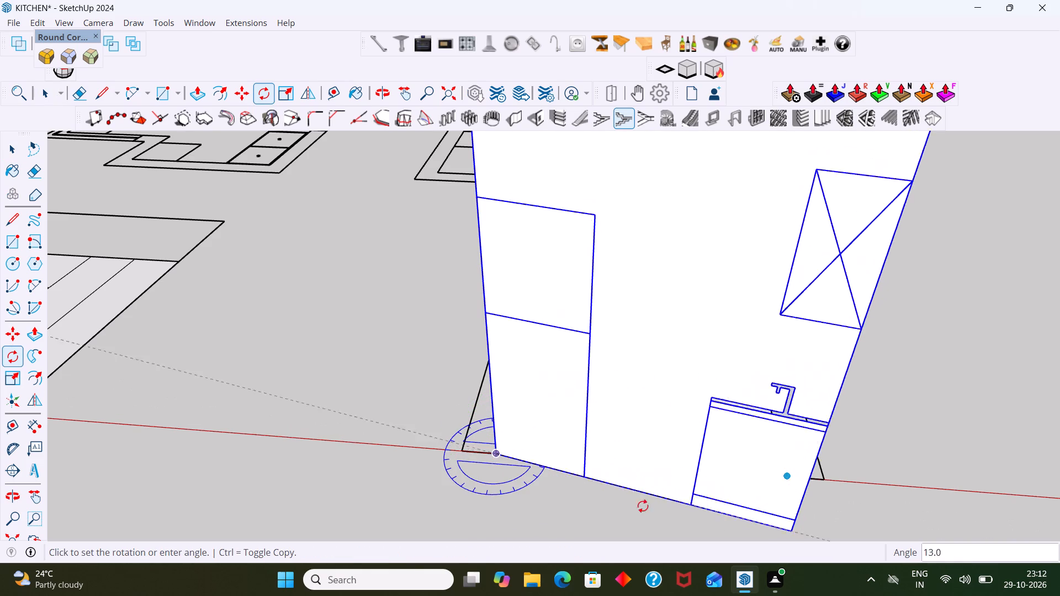
scroll(458, 472, "down", 1)
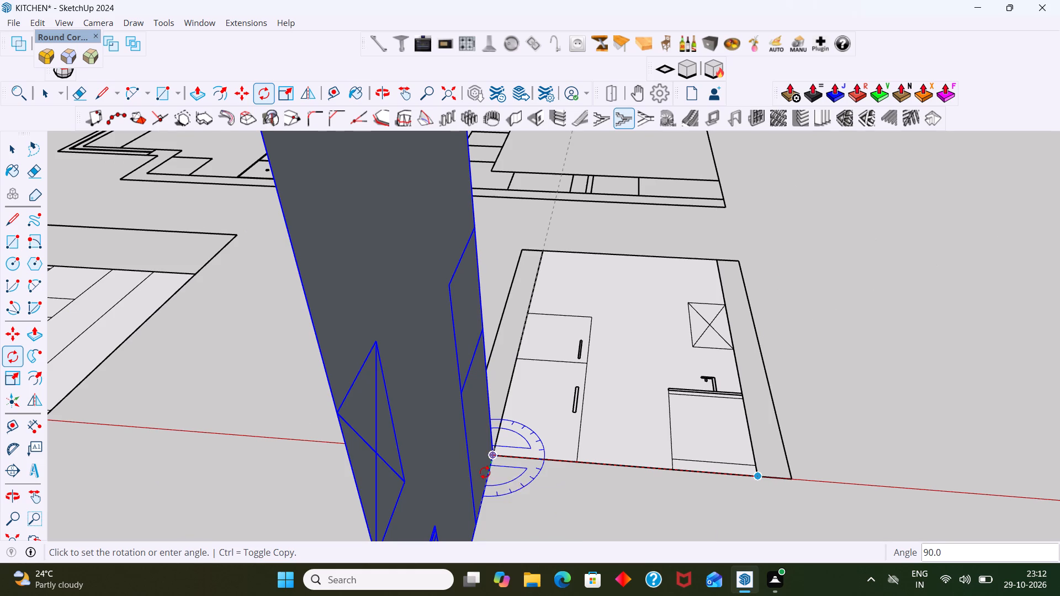
type("90")
key("Return")
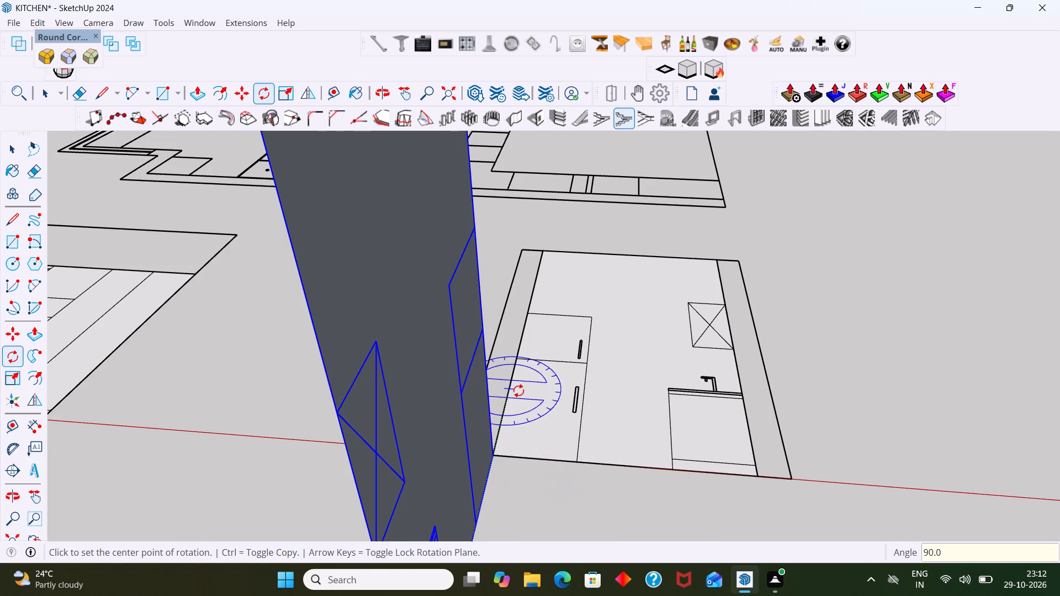
key("space")
scroll(519, 391, "down", 2)
left_click(526, 460)
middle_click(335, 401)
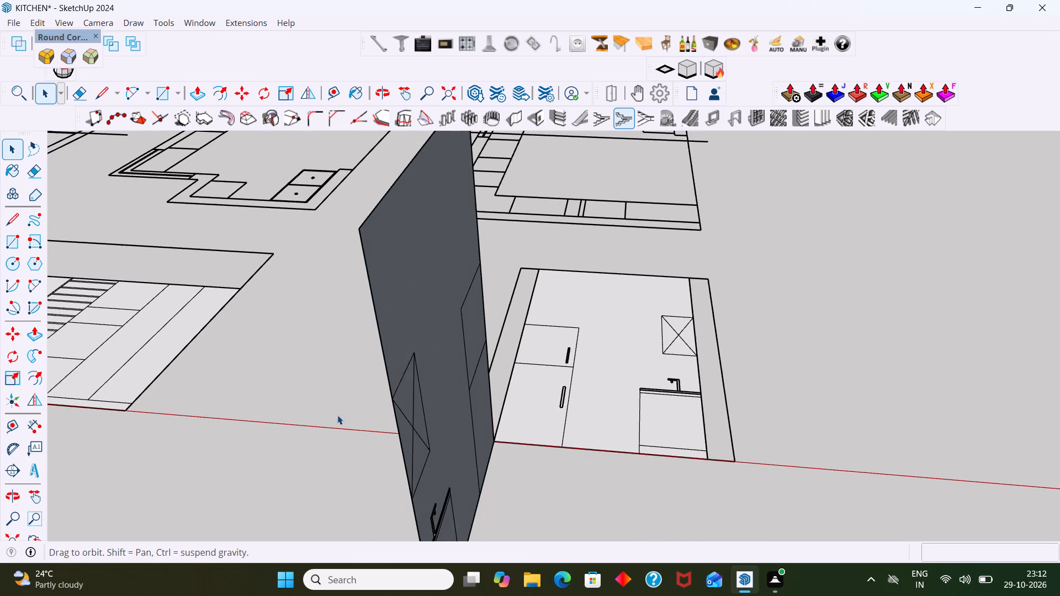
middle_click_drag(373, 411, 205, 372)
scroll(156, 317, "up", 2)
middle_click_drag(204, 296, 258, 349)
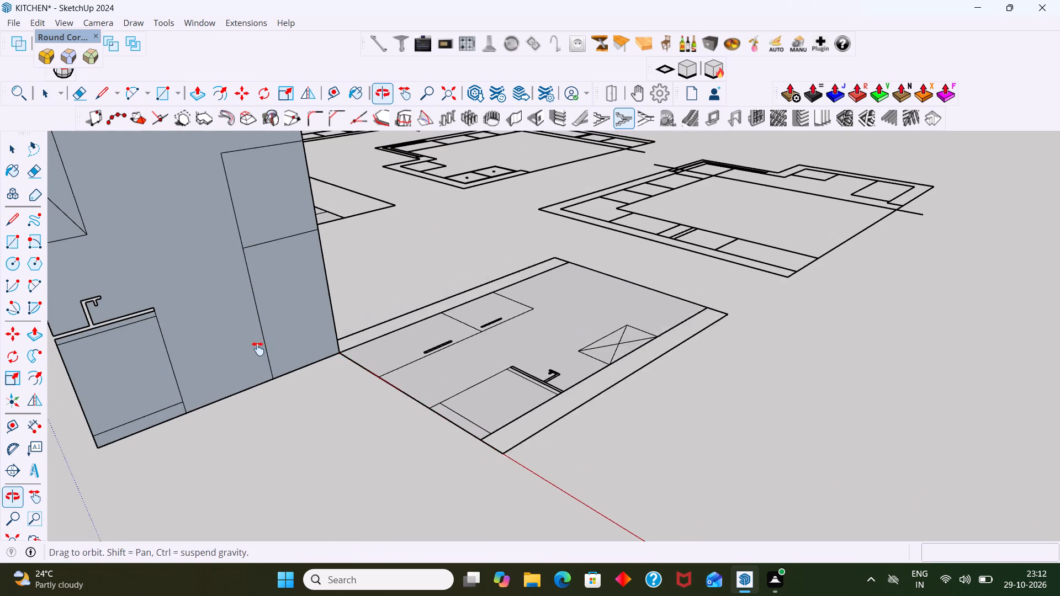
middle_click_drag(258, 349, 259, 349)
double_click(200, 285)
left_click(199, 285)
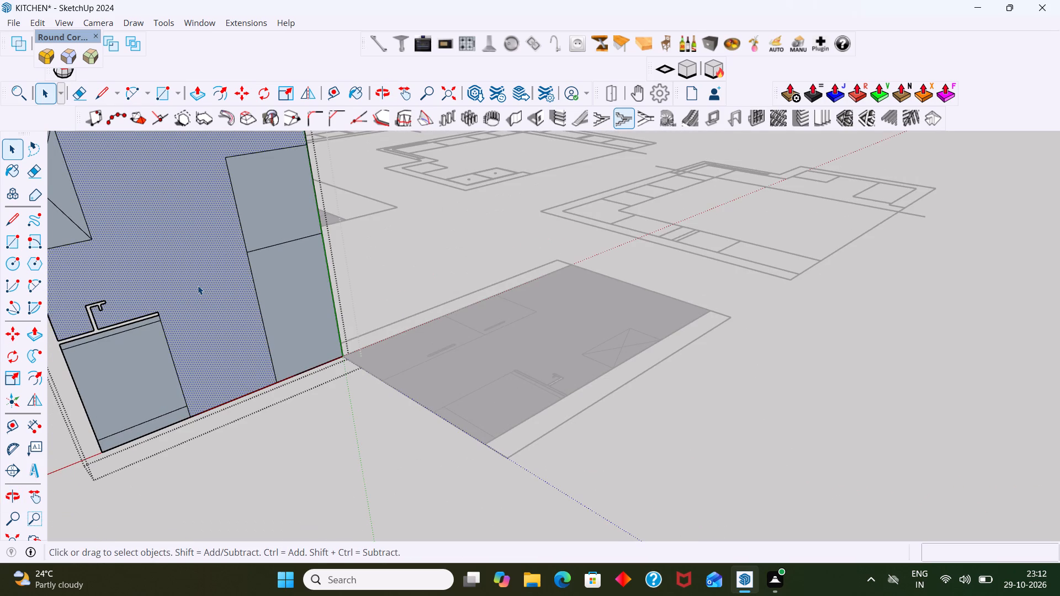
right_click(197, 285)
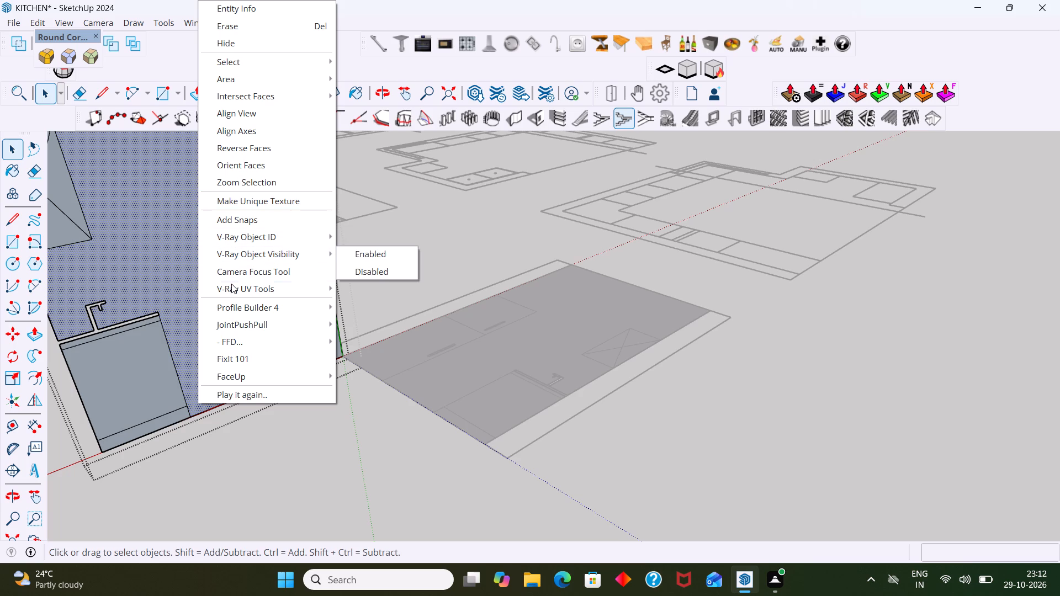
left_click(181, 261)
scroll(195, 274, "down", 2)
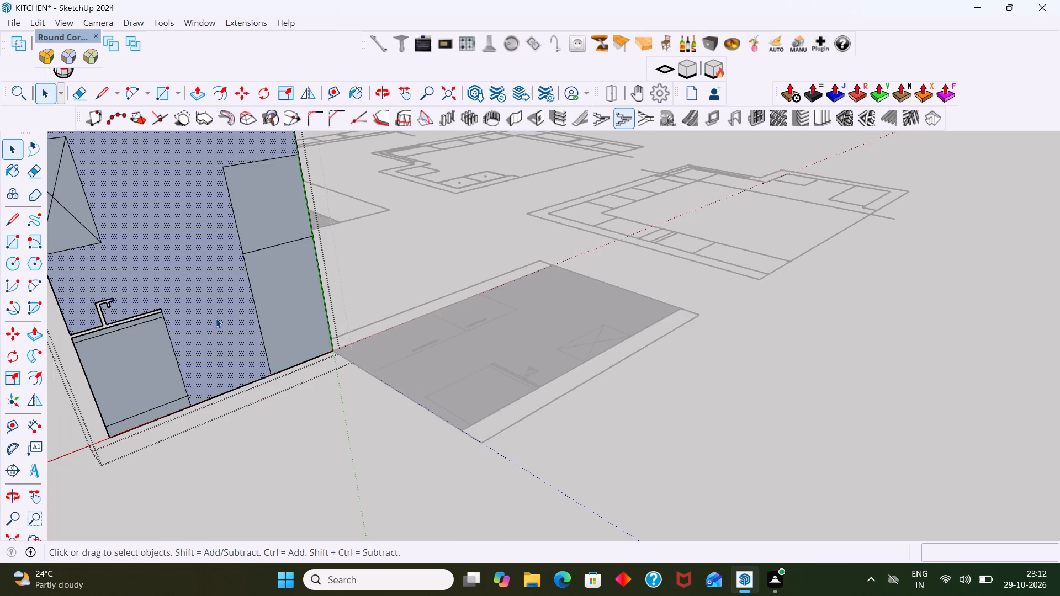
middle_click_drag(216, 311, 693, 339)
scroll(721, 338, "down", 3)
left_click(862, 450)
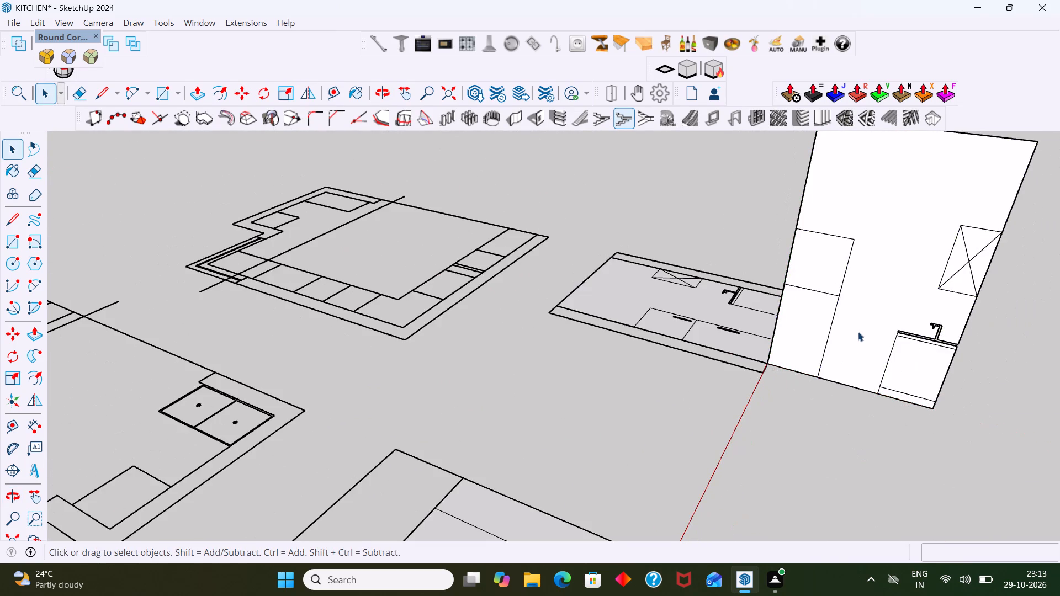
Open the upright elevation group and reverse the orientation of its large background face.
double_click(858, 332)
left_click(858, 332)
left_click(858, 332)
right_click(858, 332)
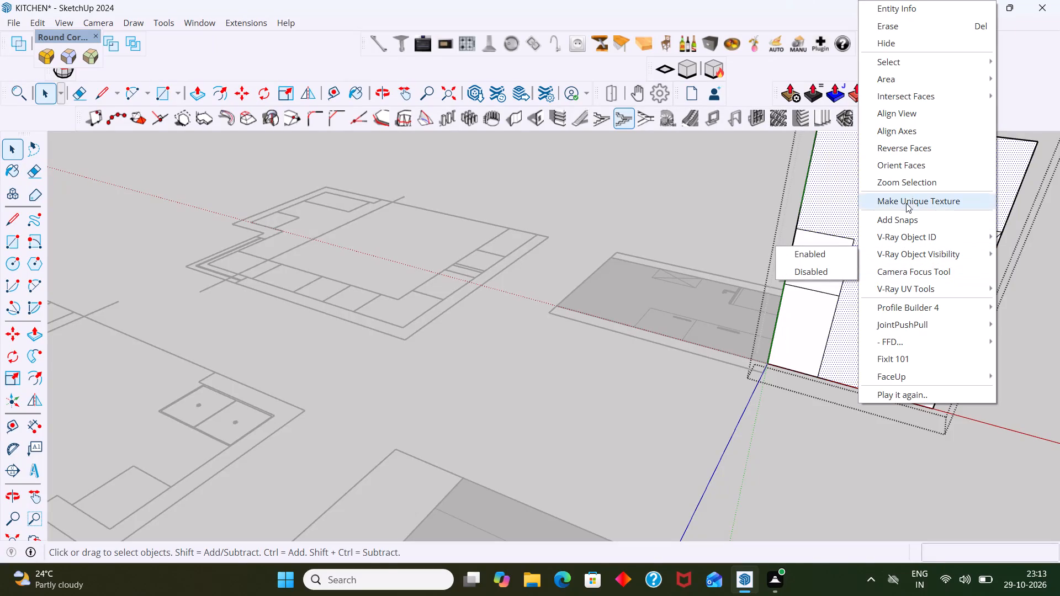
left_click(913, 152)
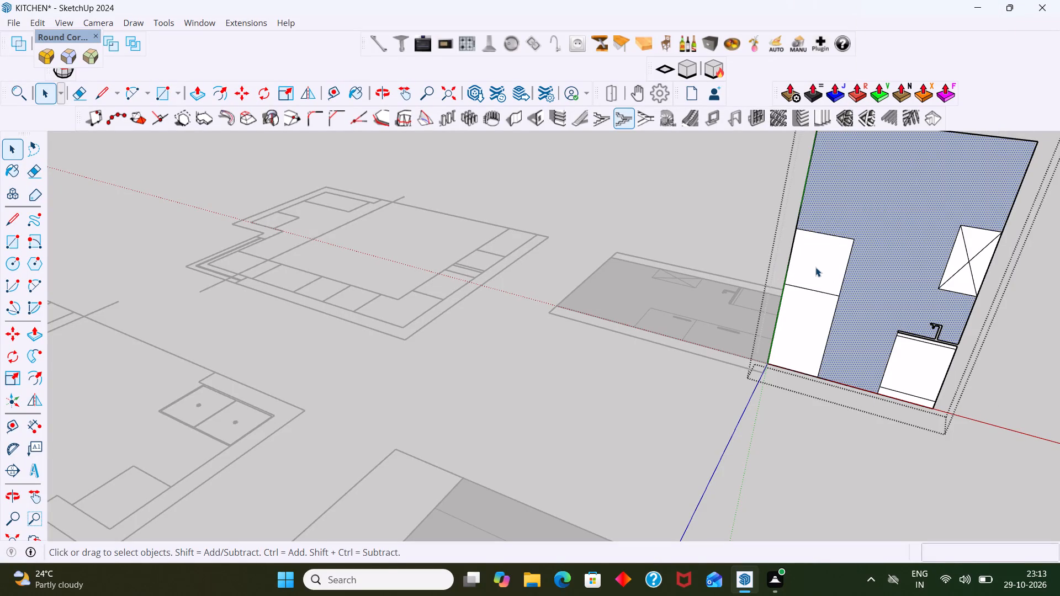
Reverse the upper and lower fridge panel faces to match the elevation's background face.
double_click(815, 267)
right_click(815, 267)
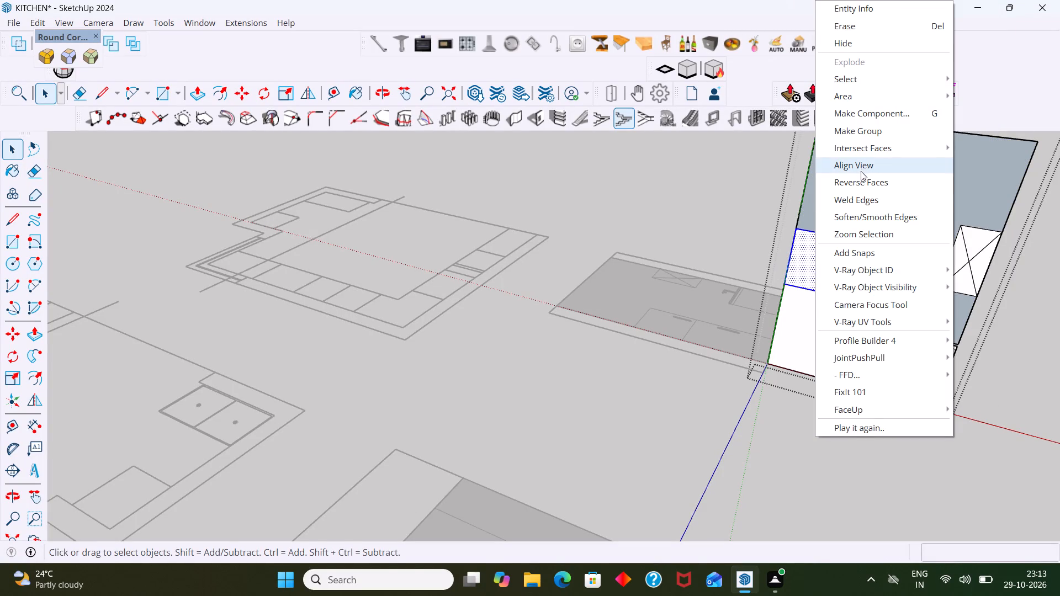
left_click(867, 180)
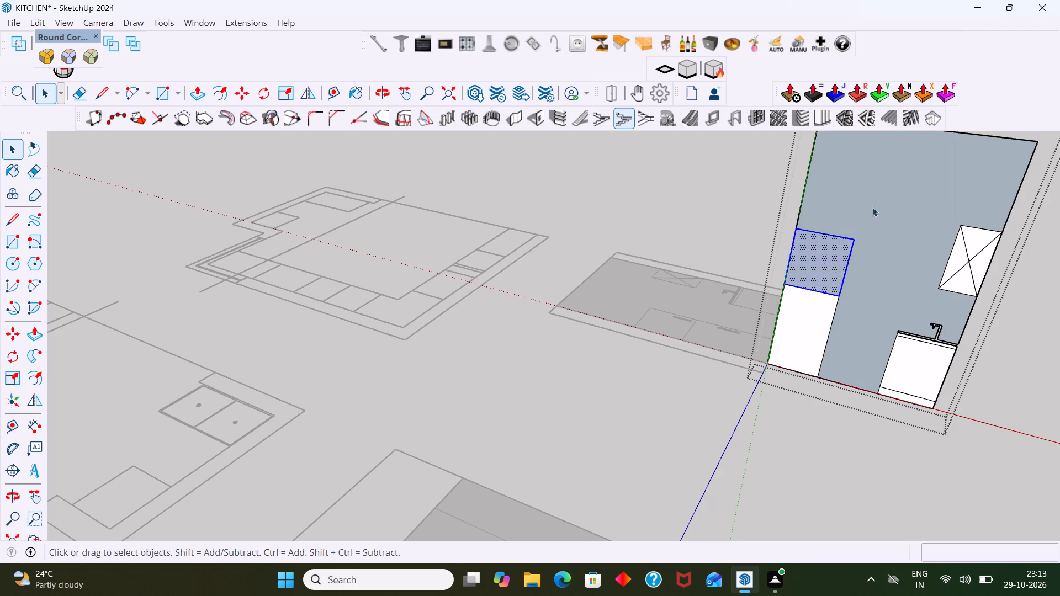
double_click(800, 330)
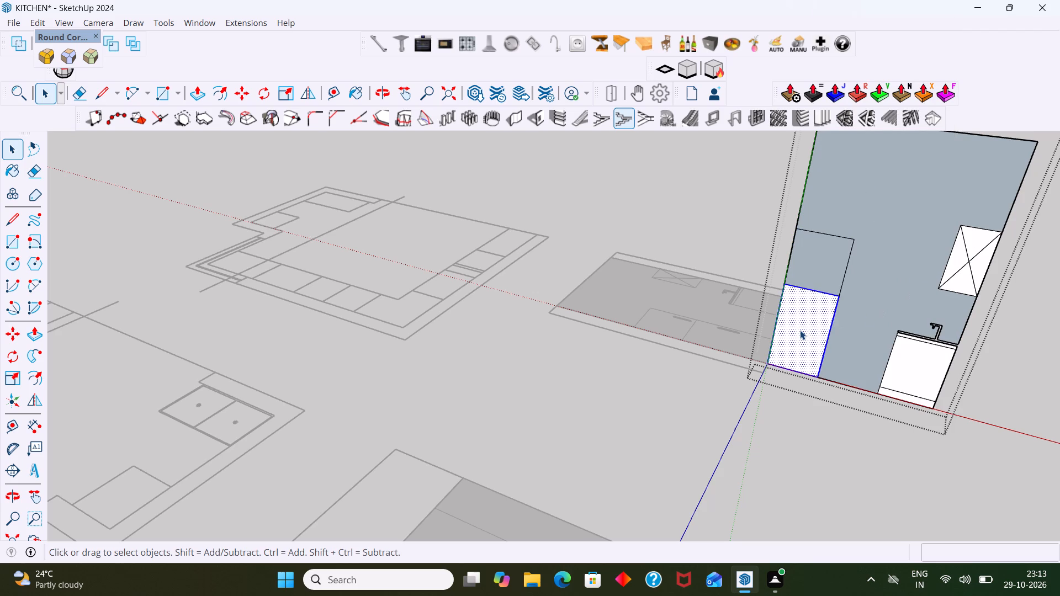
right_click(800, 330)
left_click(857, 188)
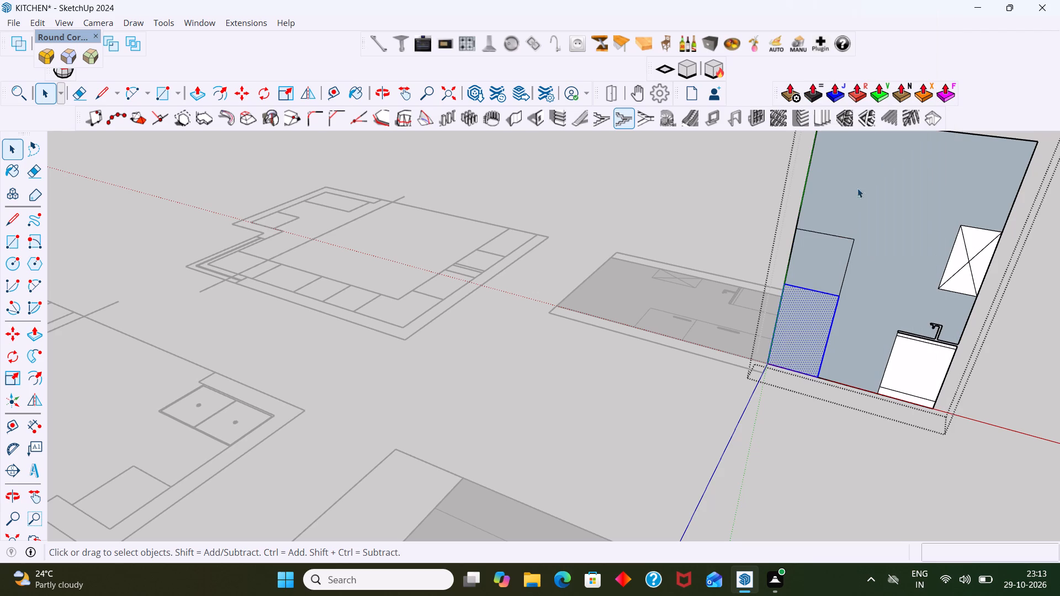
Reverse the orientation of the main front face of the base cabinet below the sink.
left_click(899, 361)
left_click(900, 360)
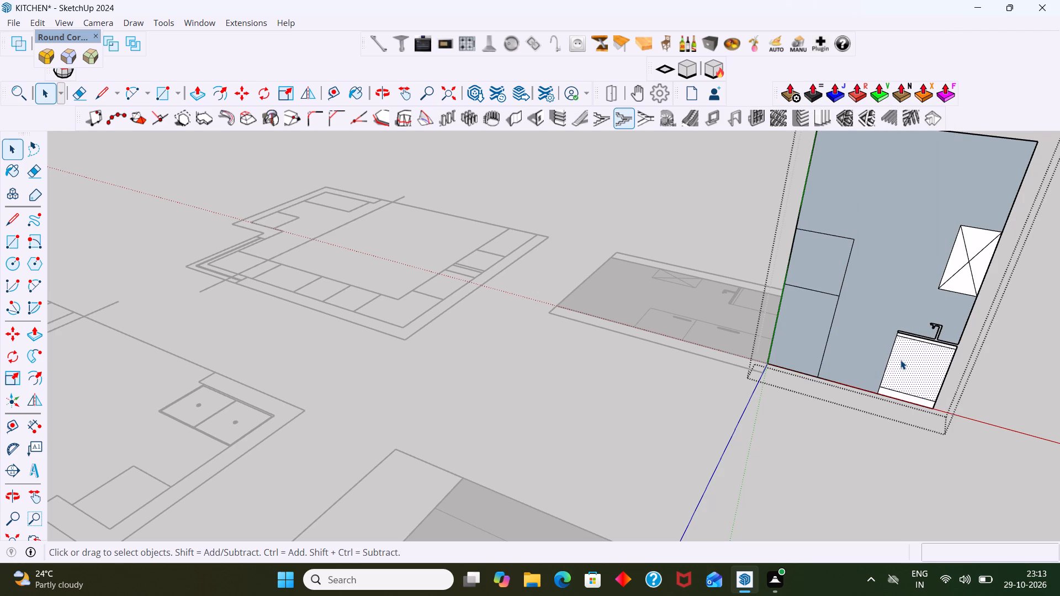
middle_click_drag(908, 355, 469, 232)
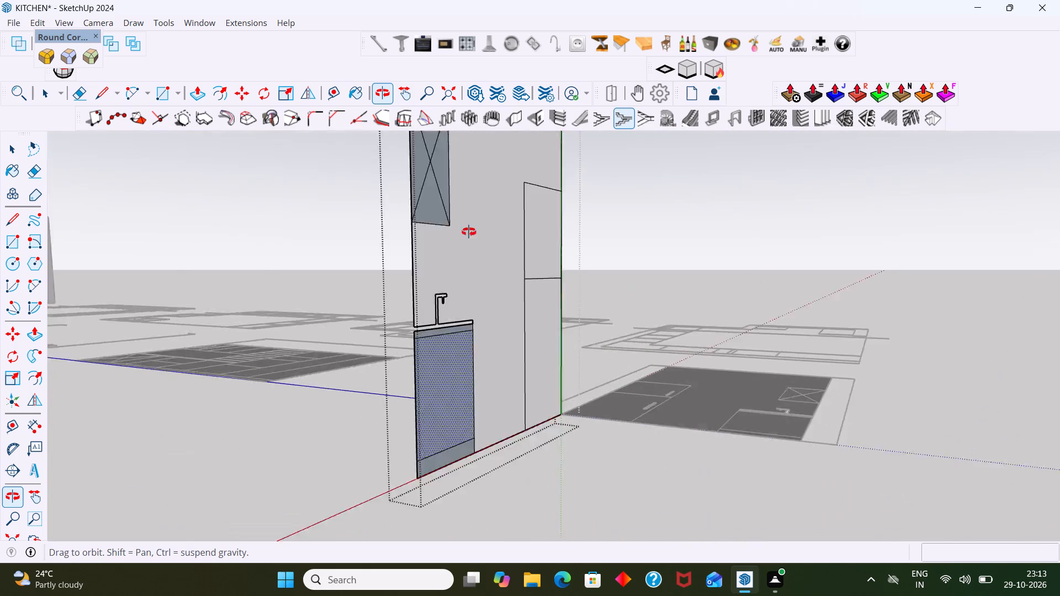
middle_click_drag(469, 232, 432, 228)
left_click(299, 317)
double_click(298, 334)
double_click(298, 351)
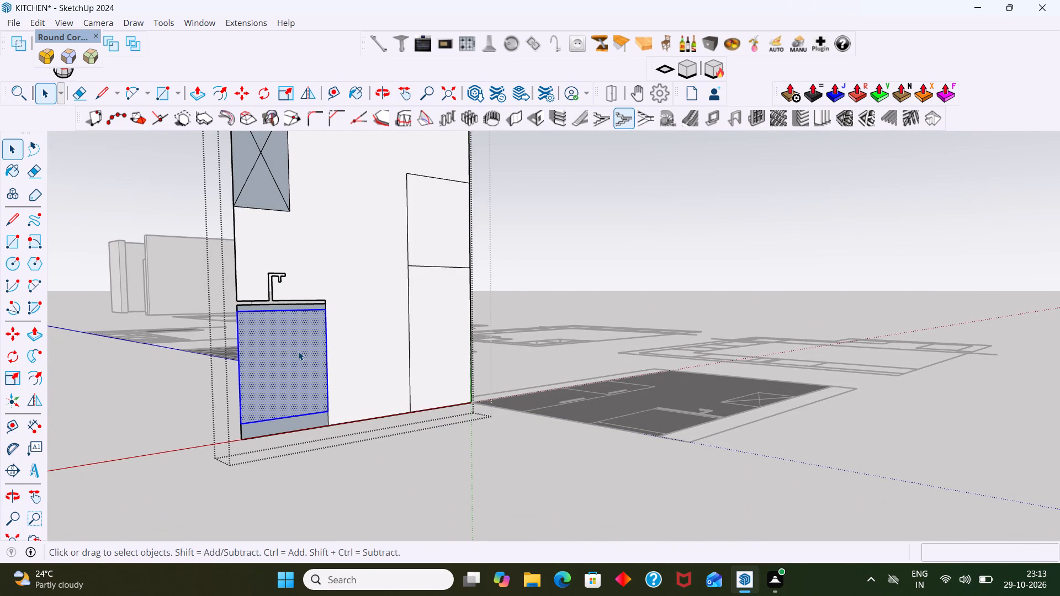
right_click(298, 351)
left_click(379, 188)
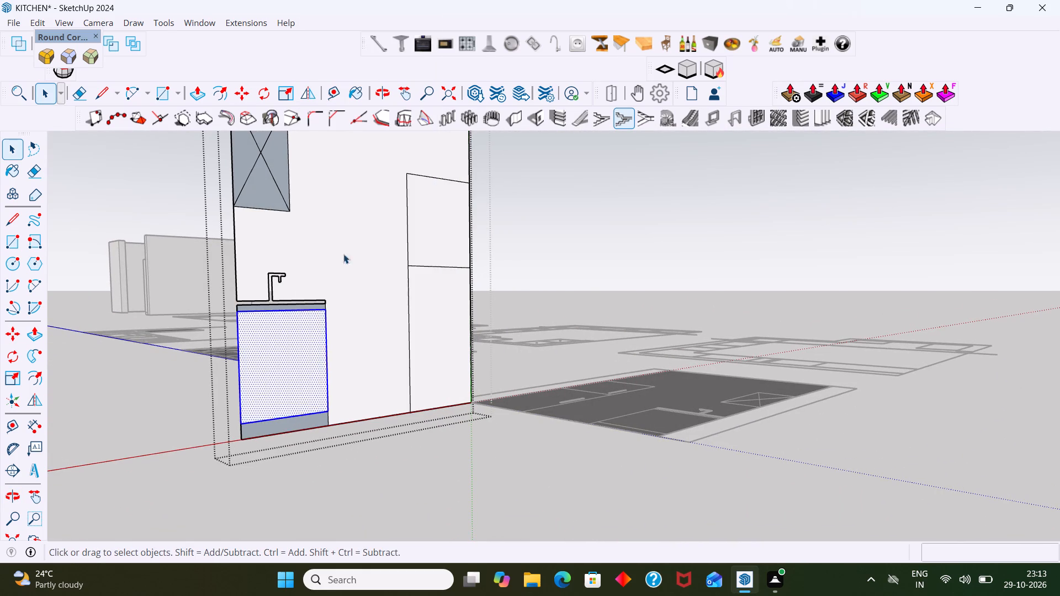
Reverse the narrow strip face directly beneath the sink countertop.
scroll(297, 307, "up", 5)
left_click(294, 307)
double_click(294, 307)
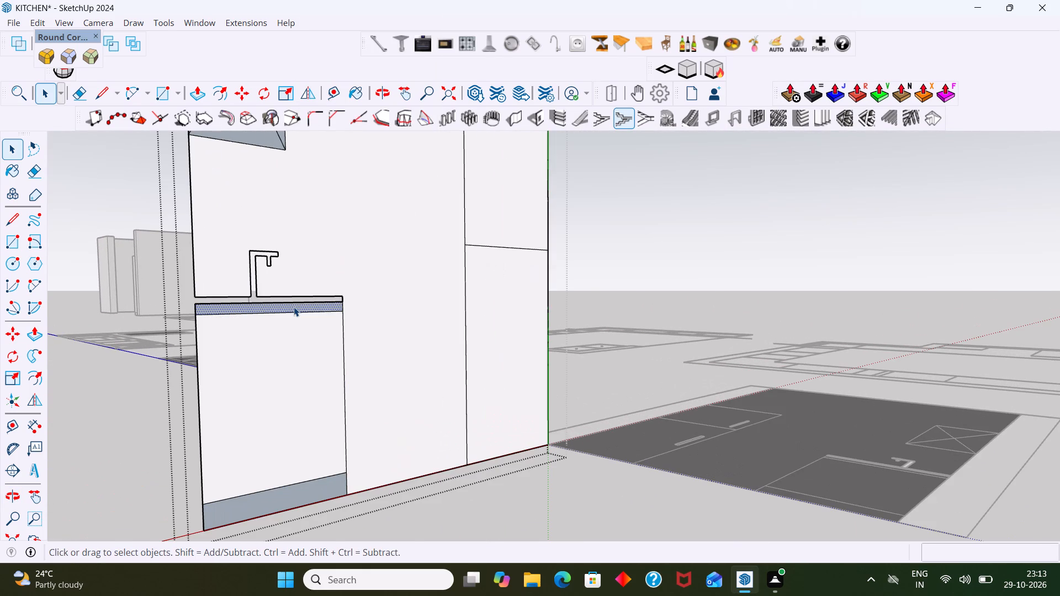
scroll(294, 307, "up", 4)
scroll(294, 310, "down", 9)
middle_click_drag(299, 356, 217, 356)
scroll(229, 363, "up", 3)
scroll(240, 290, "up", 6)
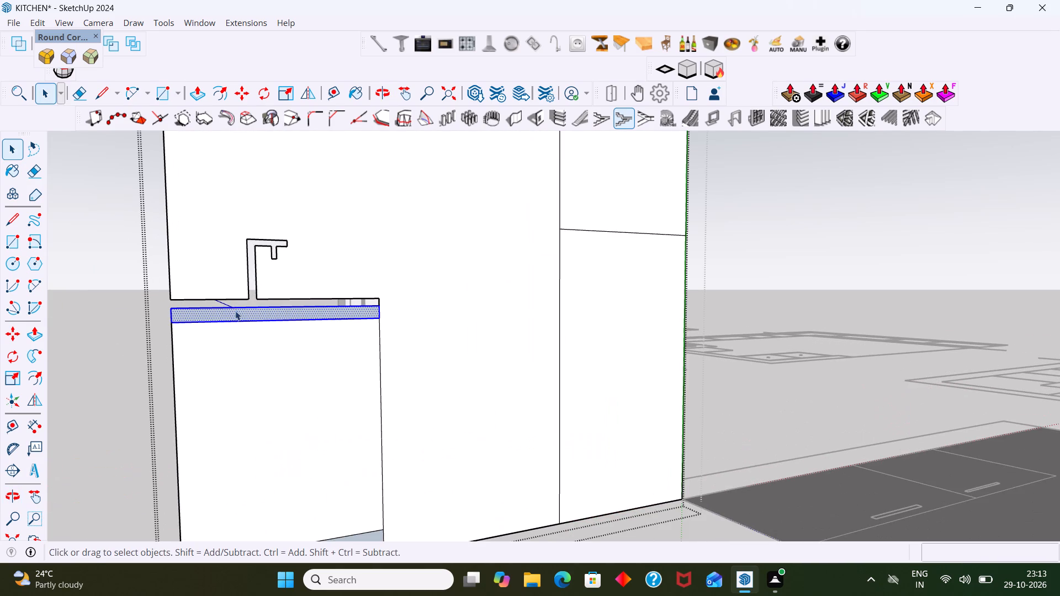
left_click(235, 312)
left_click(235, 314)
left_click(235, 314)
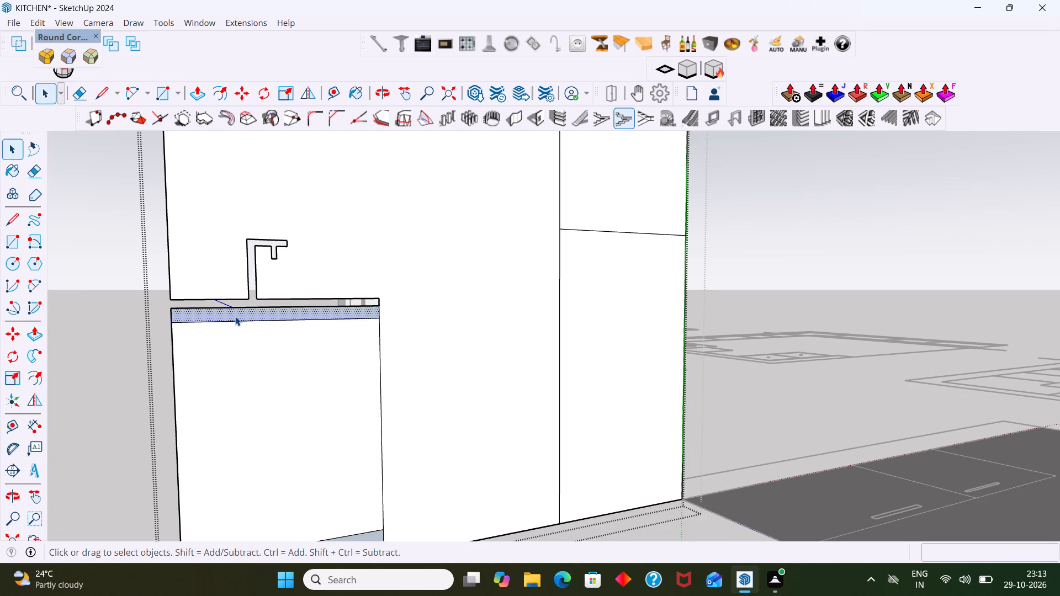
right_click(235, 317)
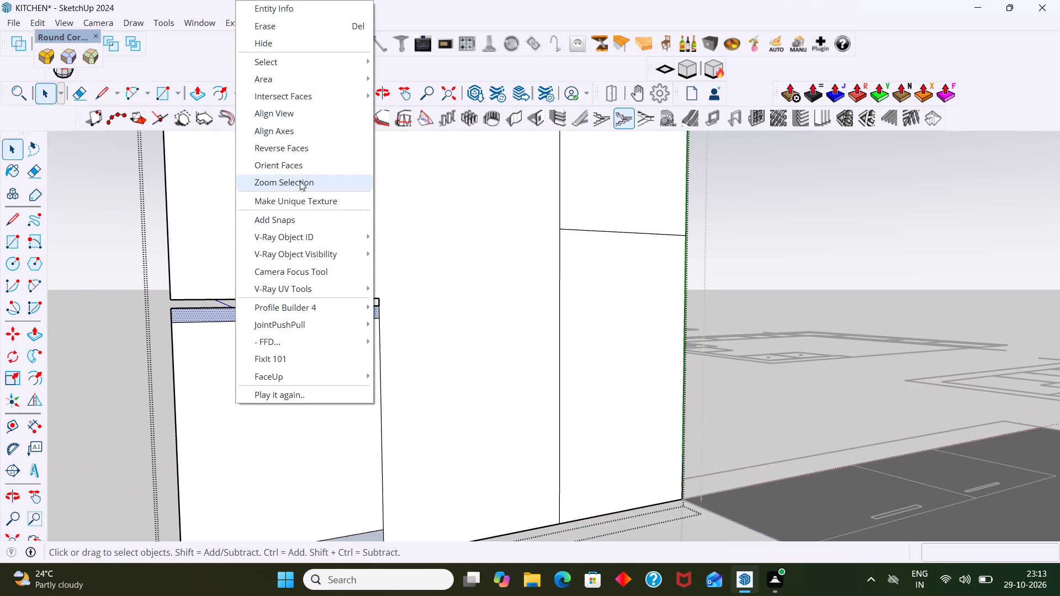
left_click(296, 152)
Reverse the skirting strip face at the bottom of the sink cabinet.
scroll(262, 358, "up", 1)
scroll(254, 369, "down", 4)
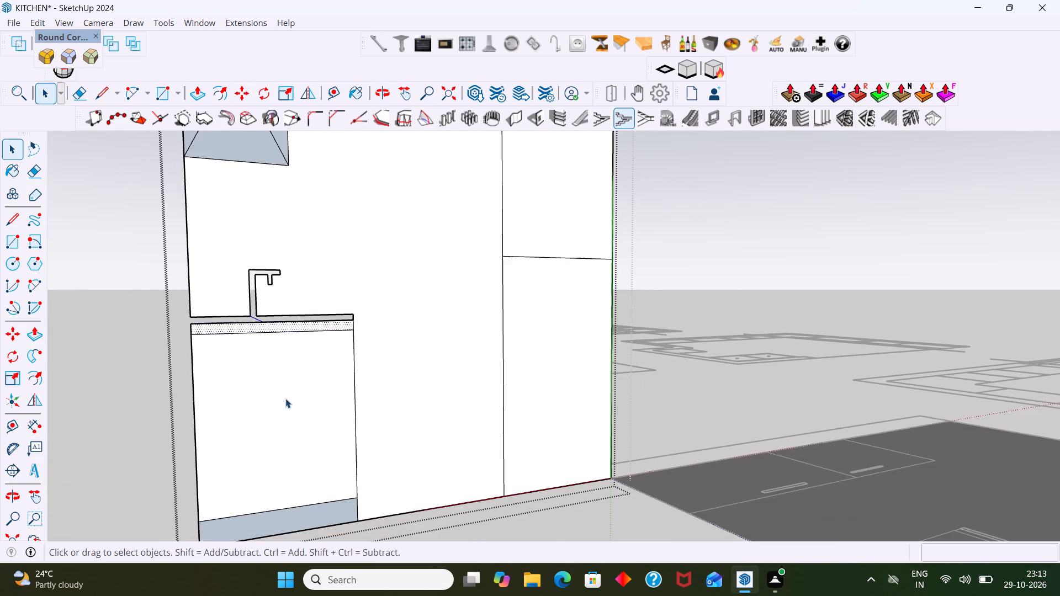
scroll(285, 398, "down", 1)
scroll(321, 504, "up", 2)
left_click(311, 504)
right_click(311, 503)
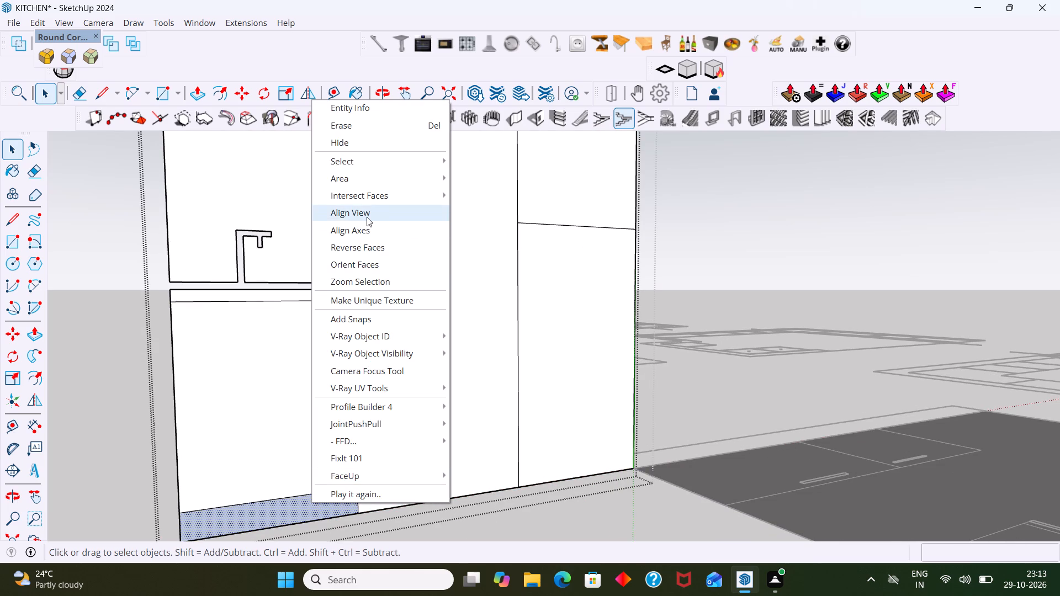
left_click(371, 248)
Erase the crossing diagonal lines inside the rectangular box above the sink, leaving one undivided face.
scroll(374, 307, "down", 3)
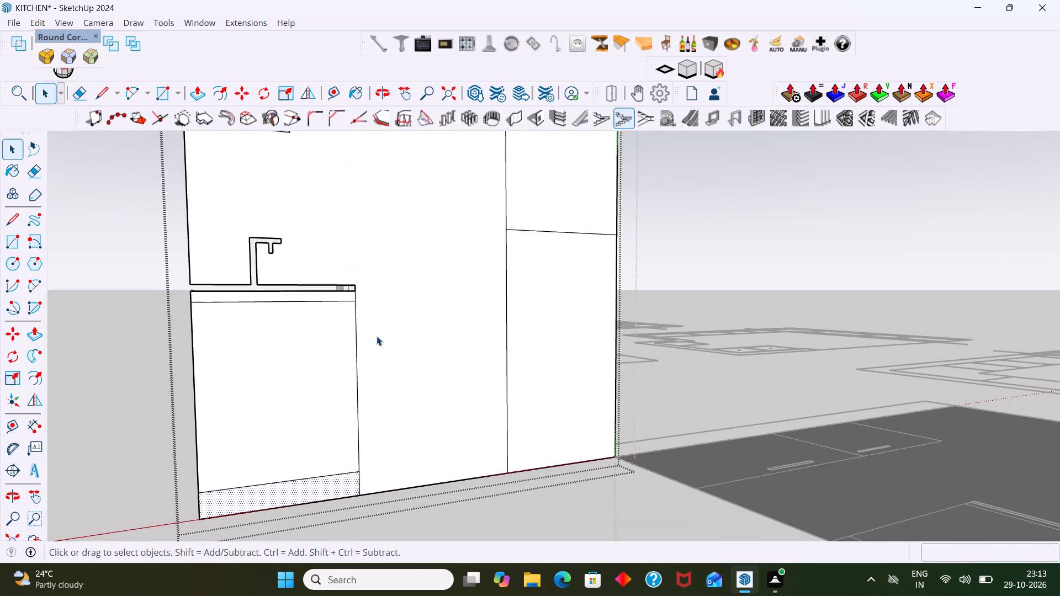
scroll(377, 336, "down", 2)
middle_click_drag(365, 322, 321, 348)
scroll(318, 334, "down", 3)
scroll(267, 197, "up", 2)
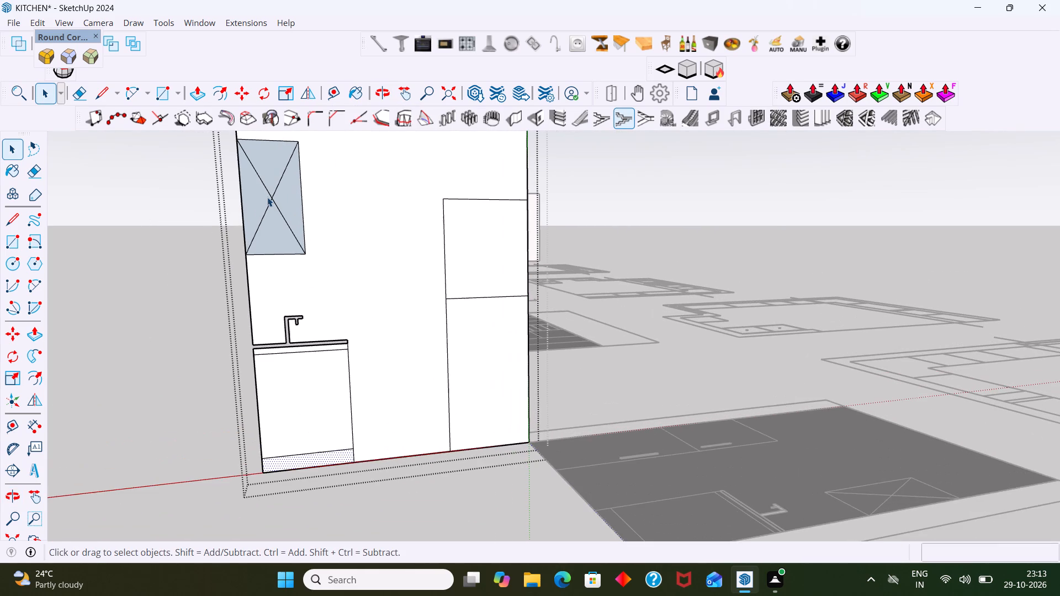
left_click(268, 197)
right_click(268, 197)
left_click(216, 269)
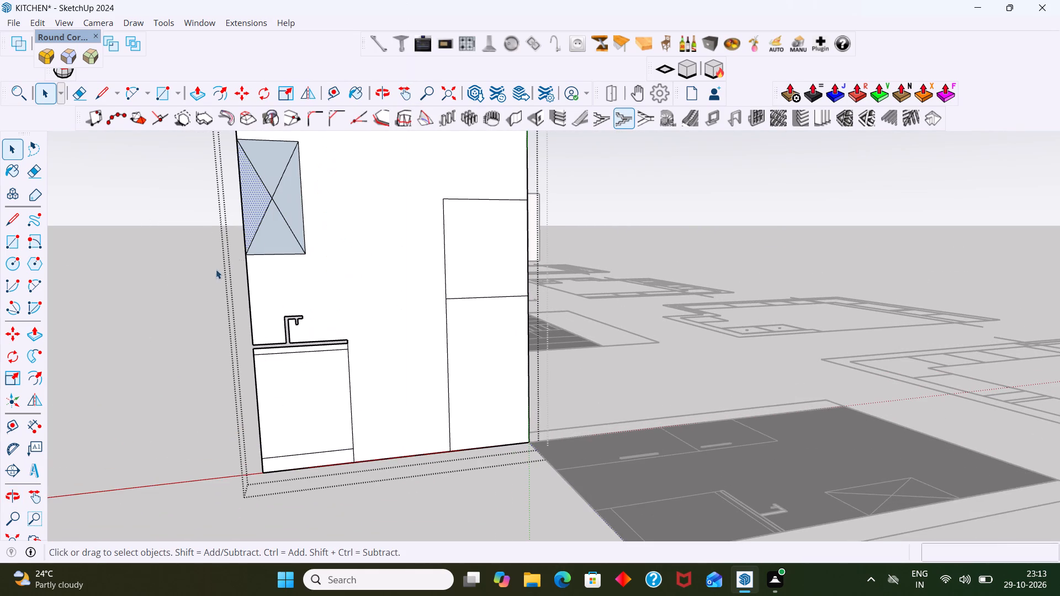
left_click(271, 198)
triple_click(271, 197)
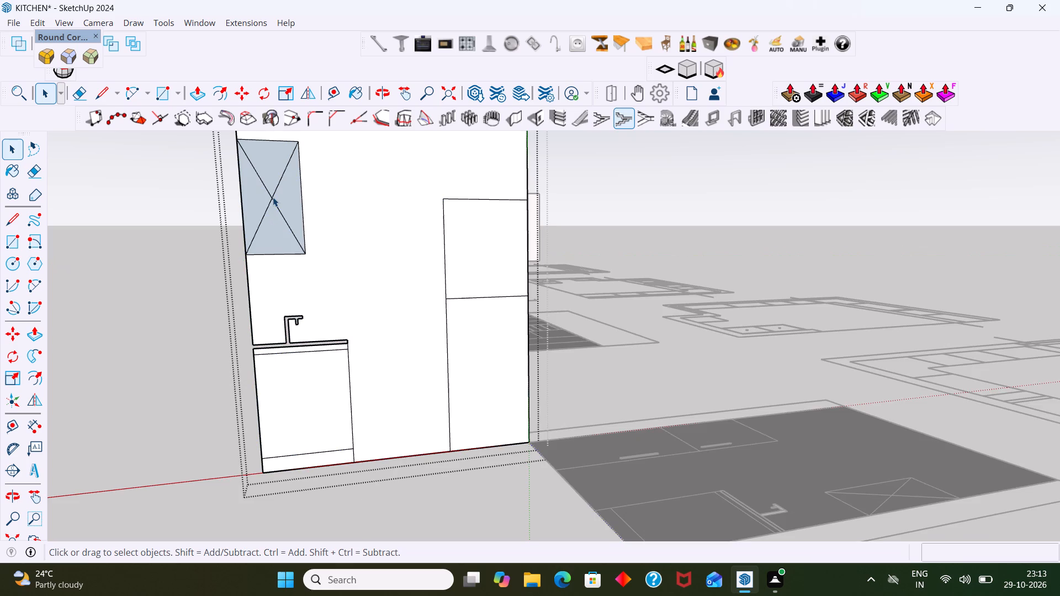
left_click(273, 197)
left_click(273, 197)
left_click(277, 201)
left_click(275, 204)
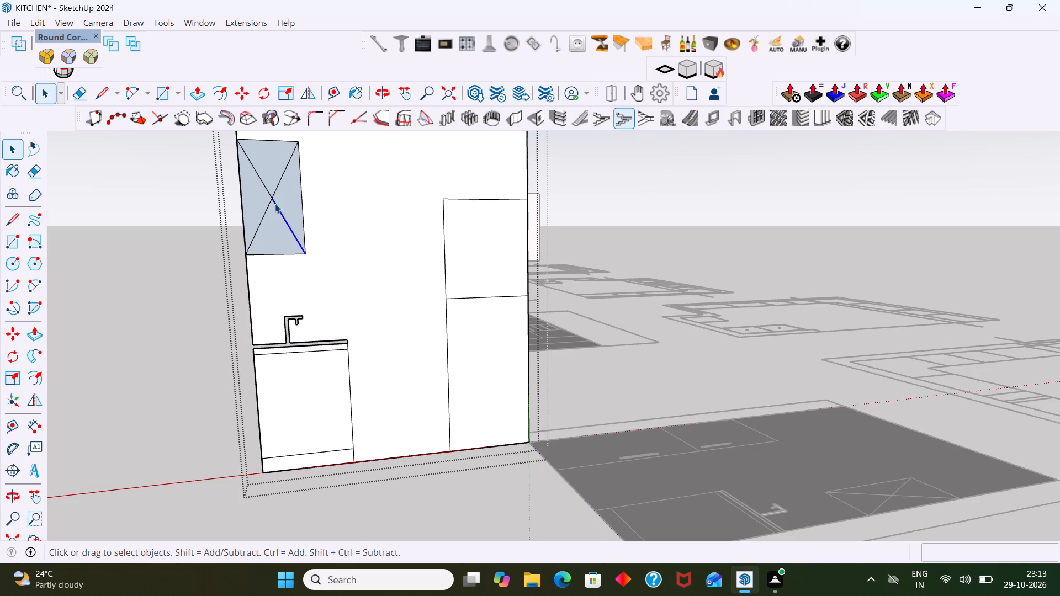
key("Delete")
left_click(274, 198)
key("Delete")
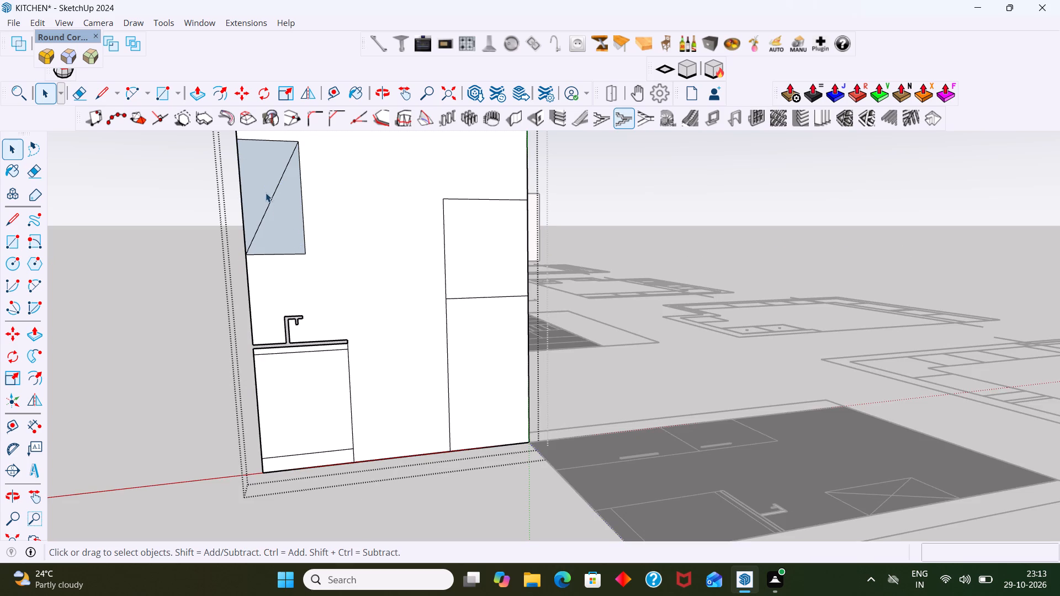
left_click(279, 185)
key("Delete")
Reverse the cleared rectangular face above the sink and close the elevation group.
left_click(277, 187)
right_click(277, 187)
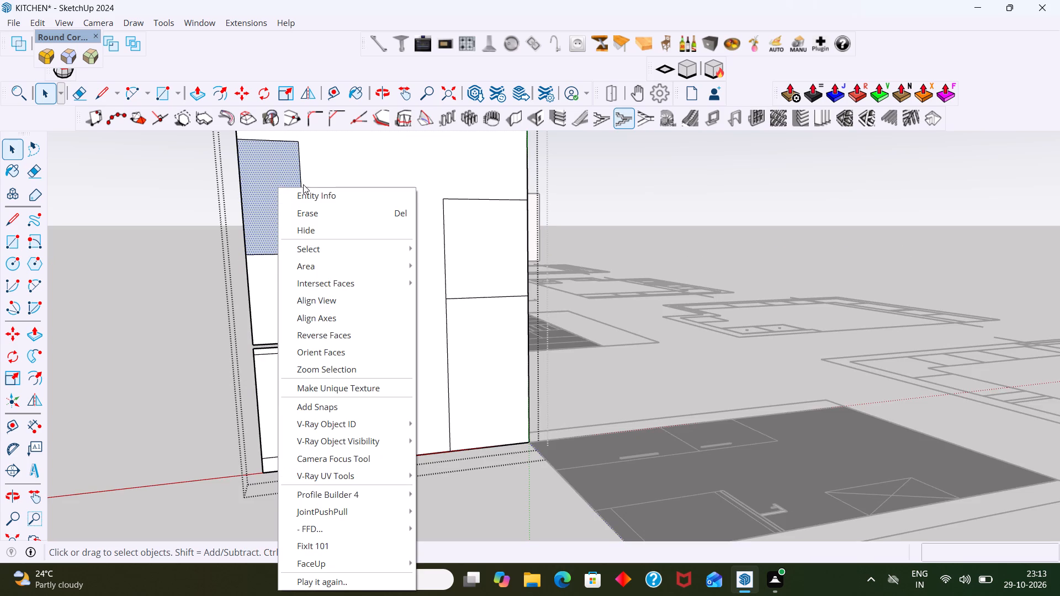
left_click(315, 336)
left_click(209, 294)
Move the upright fridge-and-sink elevation from its bottom corner at the sink cabinet onto the room's recess wall floor corner.
scroll(222, 291, "down", 9)
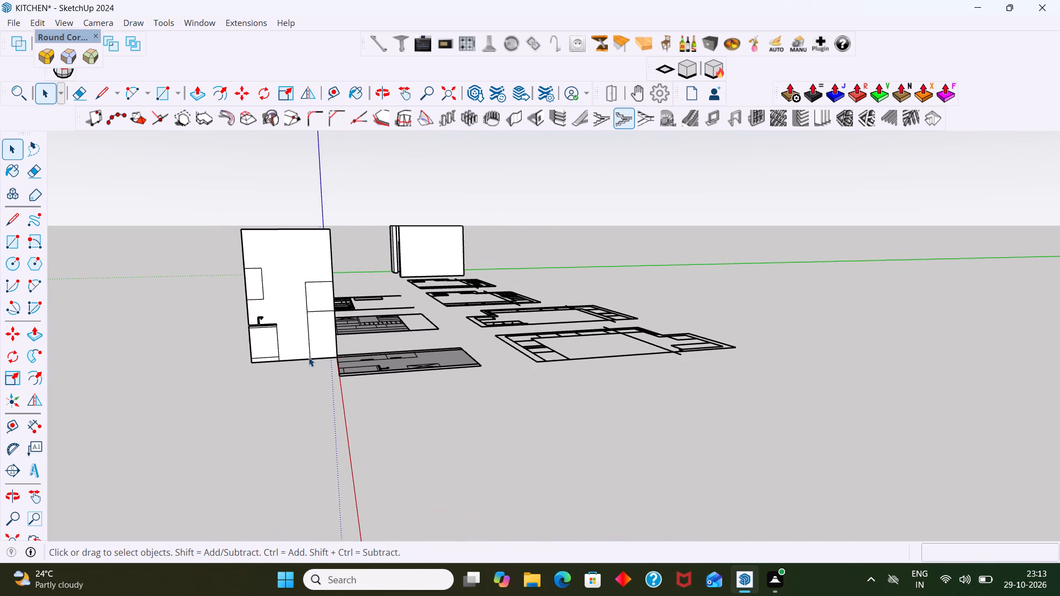
left_click(292, 340)
key("m")
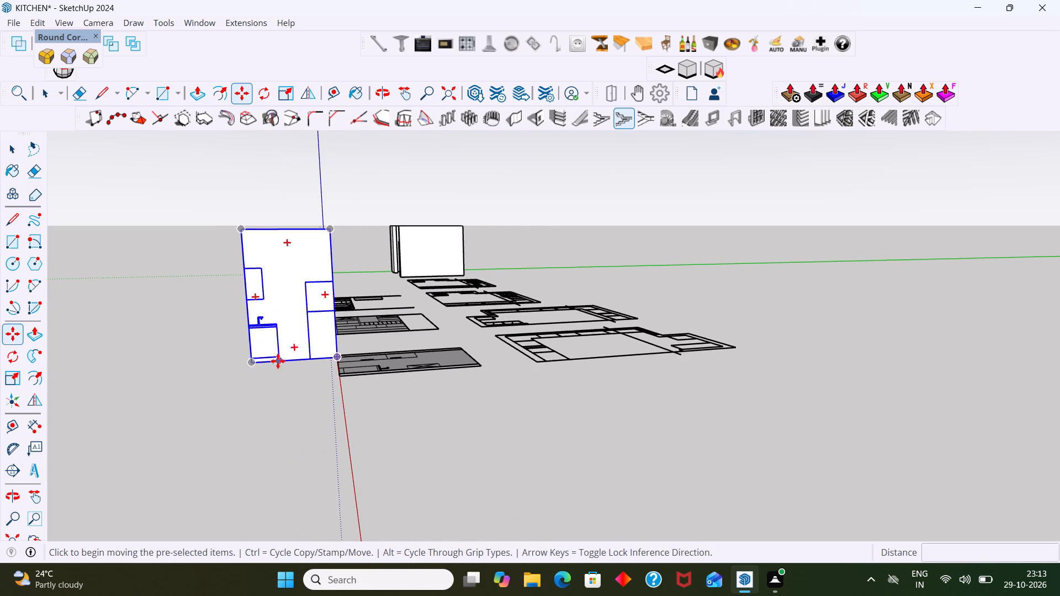
left_click(252, 364)
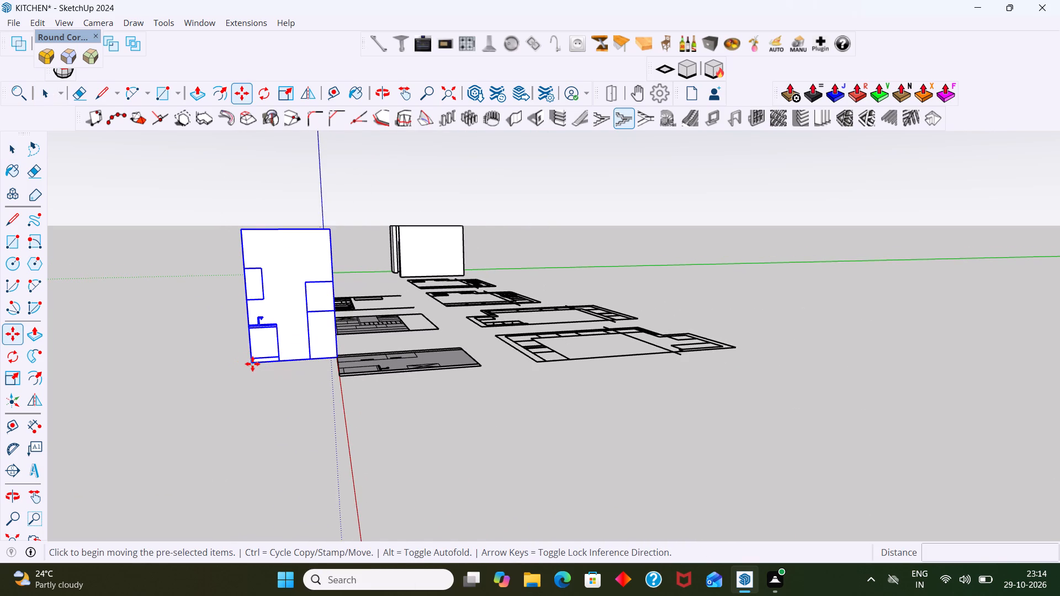
scroll(252, 290, "down", 1)
middle_click_drag(374, 278, 402, 411, "shift")
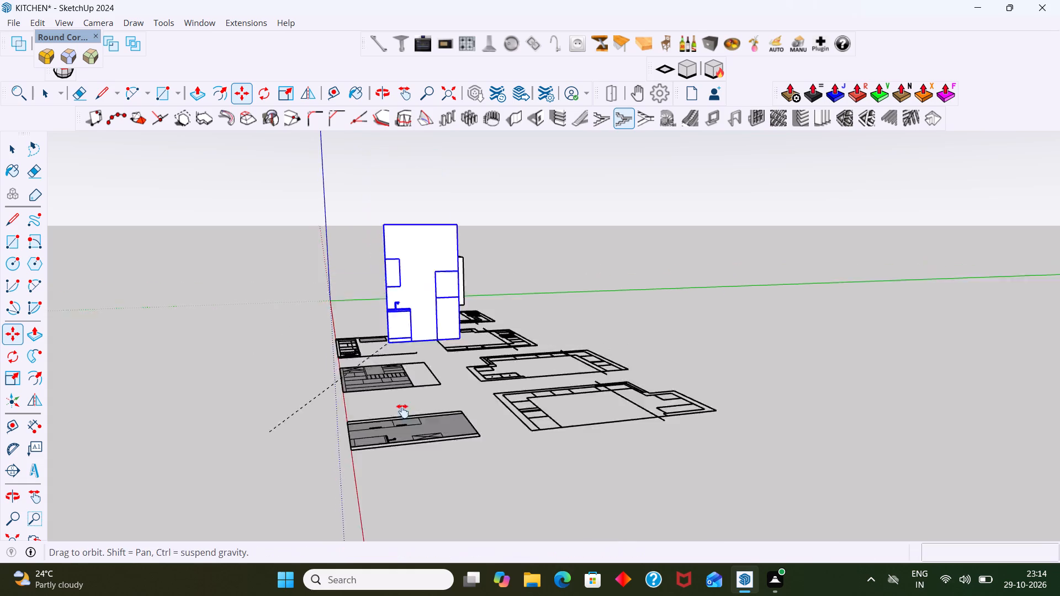
middle_click_drag(402, 411, 401, 467, "shift")
scroll(392, 297, "up", 12)
middle_click_drag(414, 324, 397, 459)
scroll(421, 280, "up", 3)
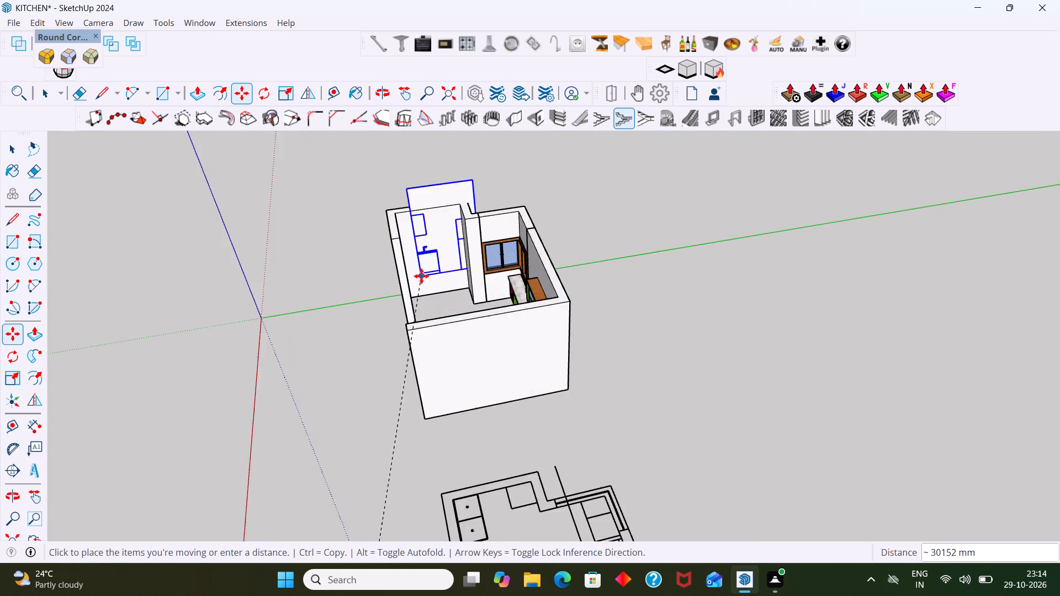
scroll(421, 276, "up", 14)
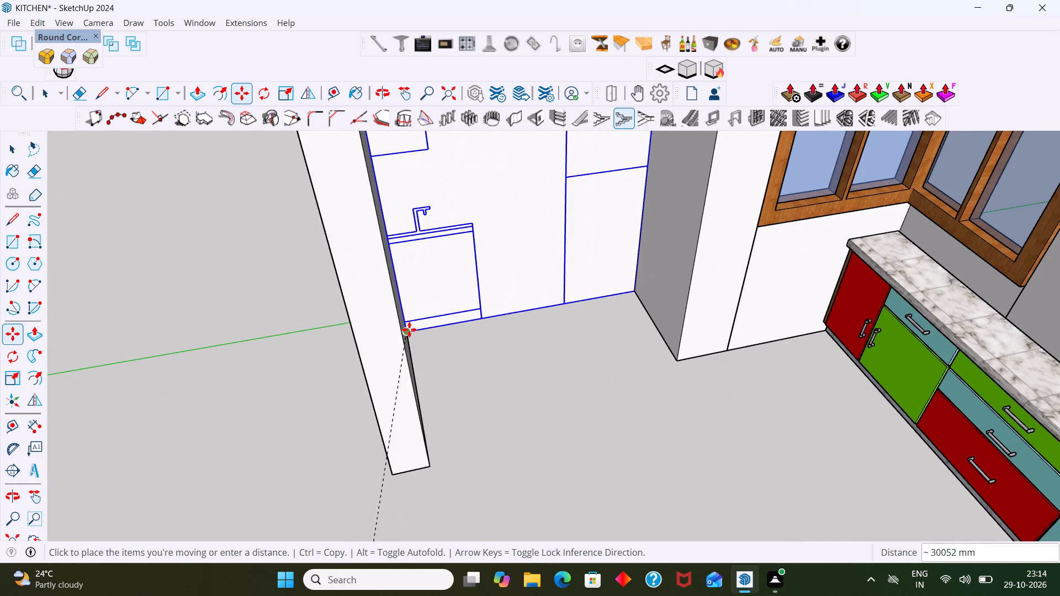
left_click(409, 329)
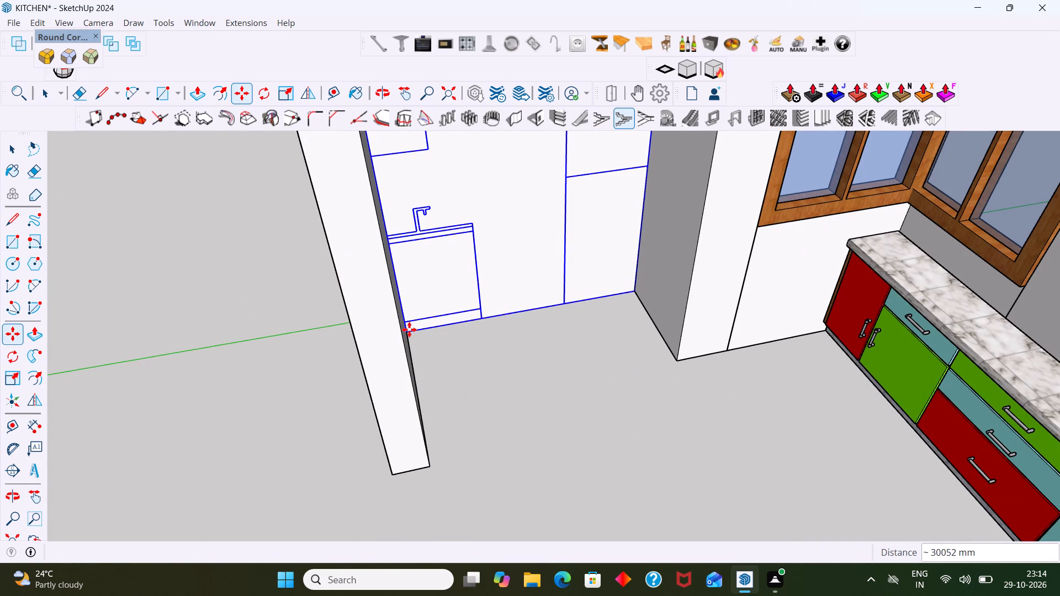
key("space")
left_click(259, 431)
Erase the rectangular box outline above the sink inside the elevation group and close the group.
scroll(339, 400, "down", 6)
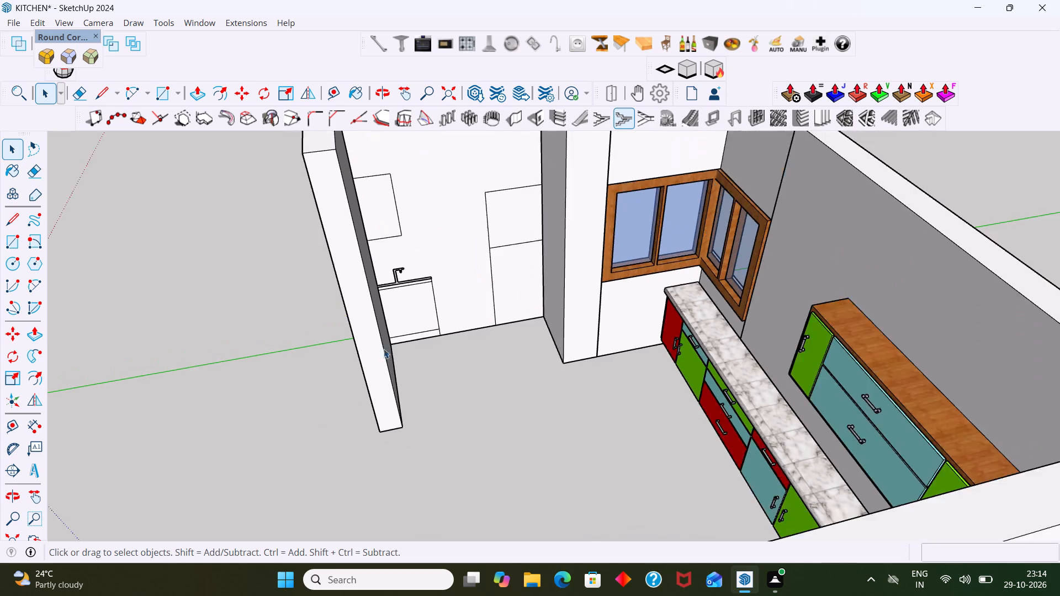
scroll(384, 349, "down", 2)
middle_click_drag(412, 343, 364, 461, "shift")
scroll(378, 397, "up", 3)
middle_click_drag(355, 384, 288, 354)
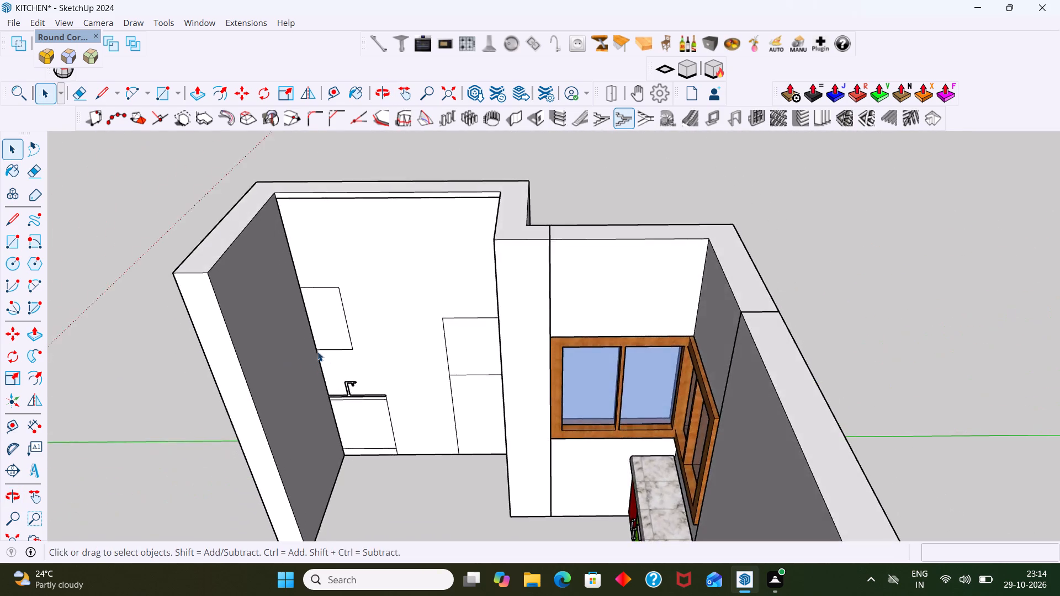
scroll(317, 352, "down", 3)
middle_click_drag(351, 352, 370, 303)
scroll(300, 334, "up", 9)
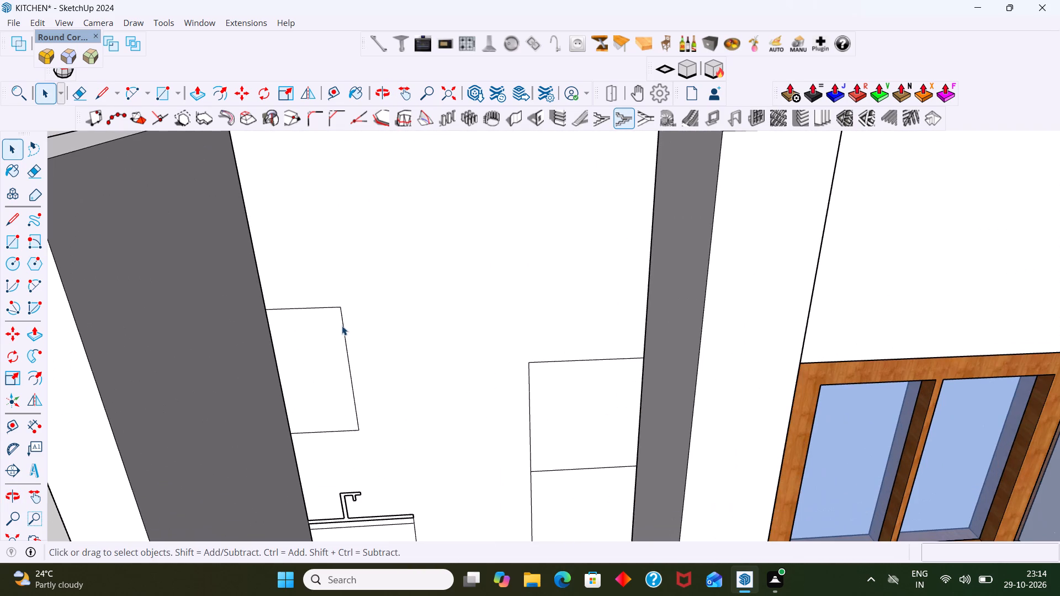
left_click(343, 326)
double_click(344, 326)
left_click(344, 339)
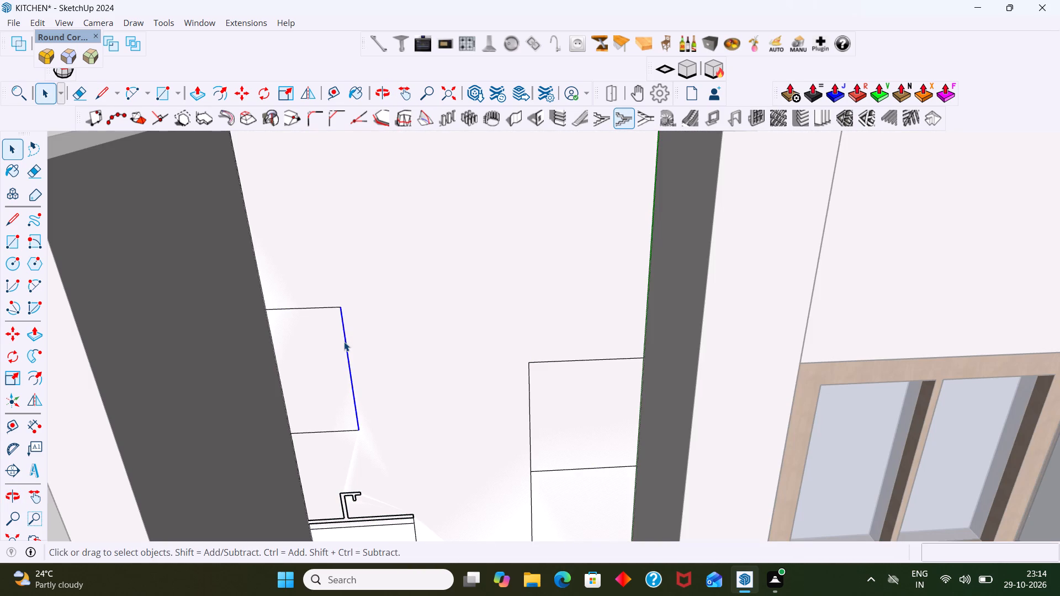
key("Delete")
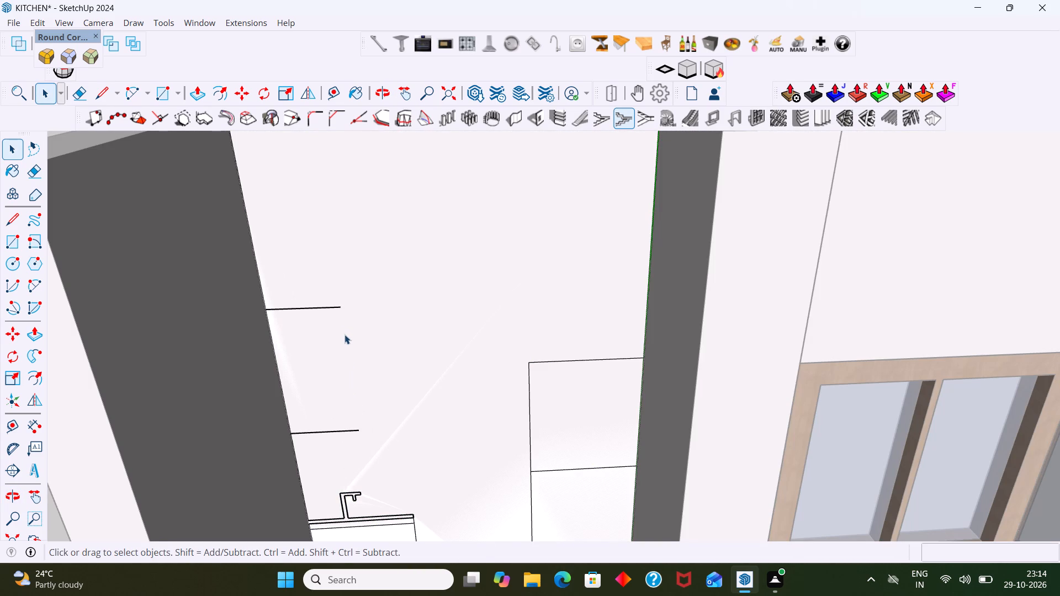
key("e")
left_click_drag(333, 453, 311, 304)
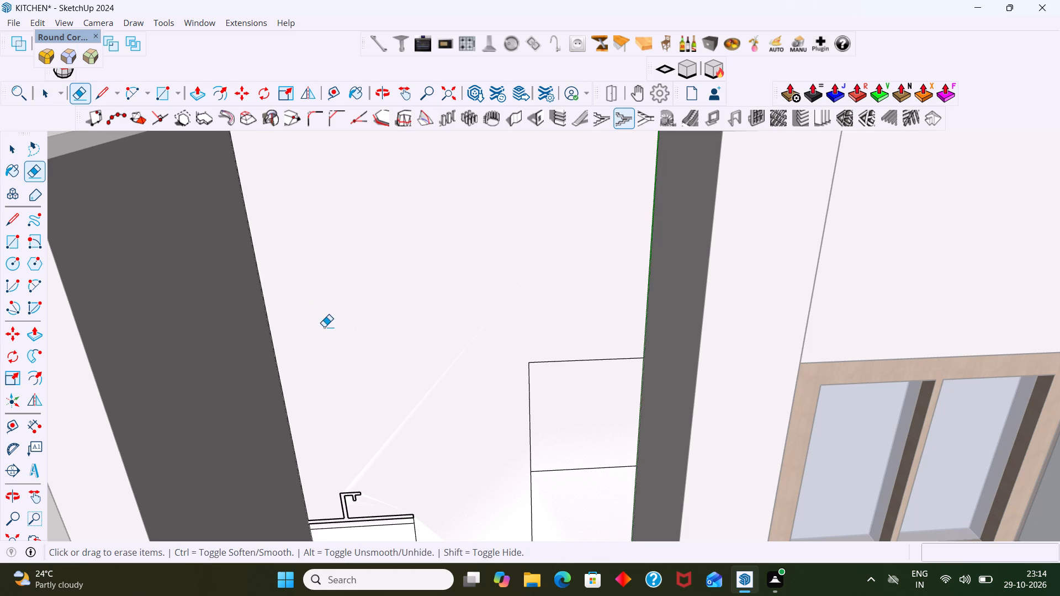
scroll(323, 324, "down", 6)
scroll(375, 362, "down", 2)
key("space")
left_click(178, 221)
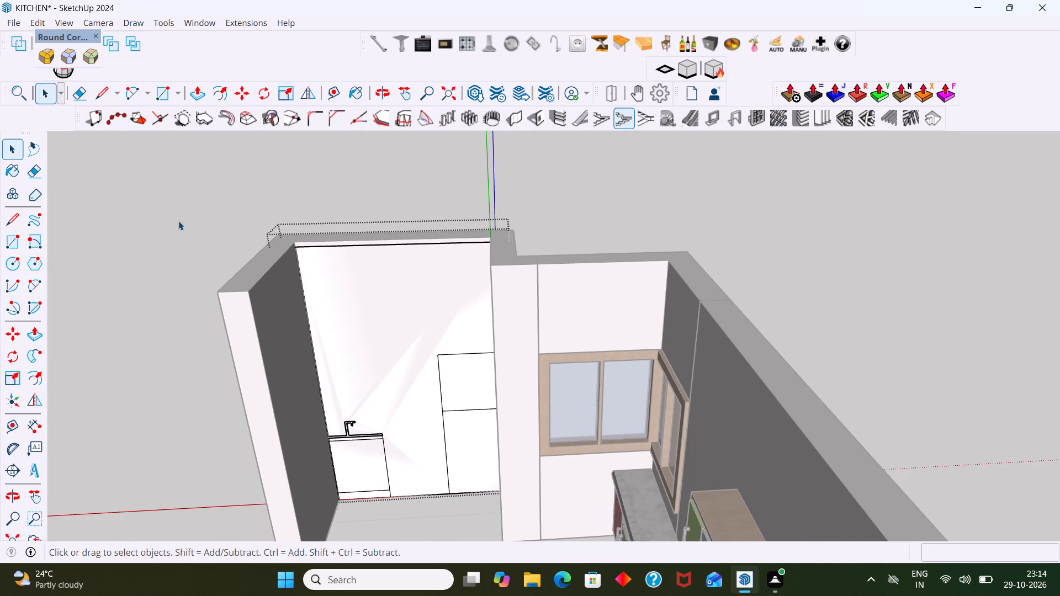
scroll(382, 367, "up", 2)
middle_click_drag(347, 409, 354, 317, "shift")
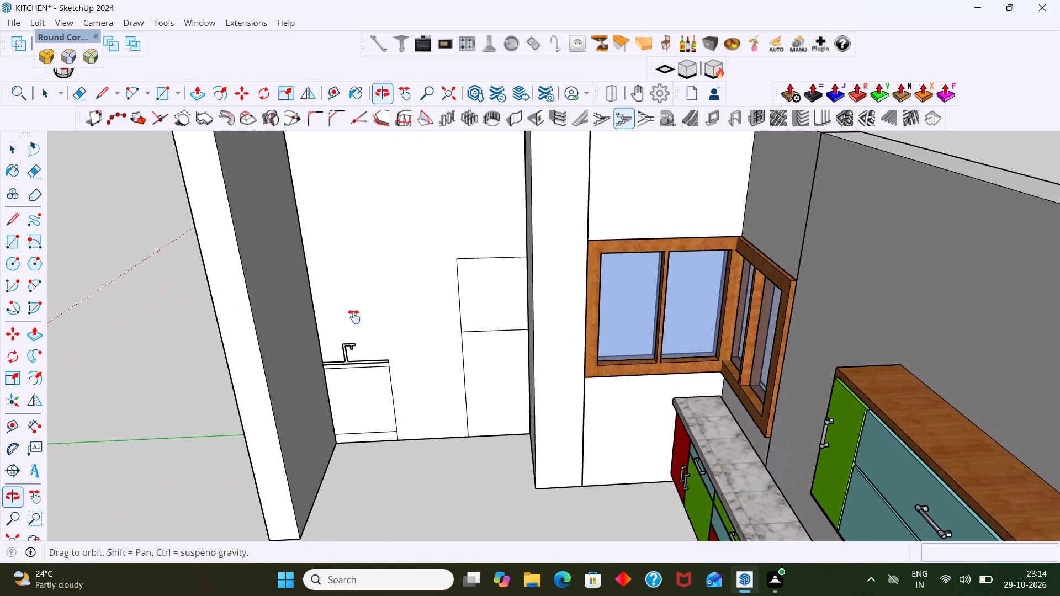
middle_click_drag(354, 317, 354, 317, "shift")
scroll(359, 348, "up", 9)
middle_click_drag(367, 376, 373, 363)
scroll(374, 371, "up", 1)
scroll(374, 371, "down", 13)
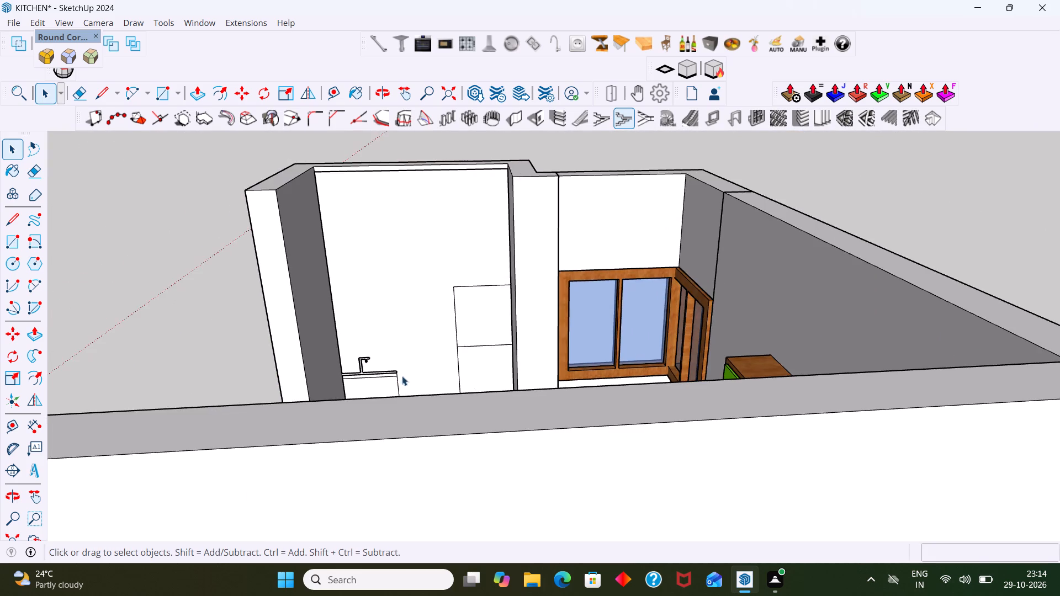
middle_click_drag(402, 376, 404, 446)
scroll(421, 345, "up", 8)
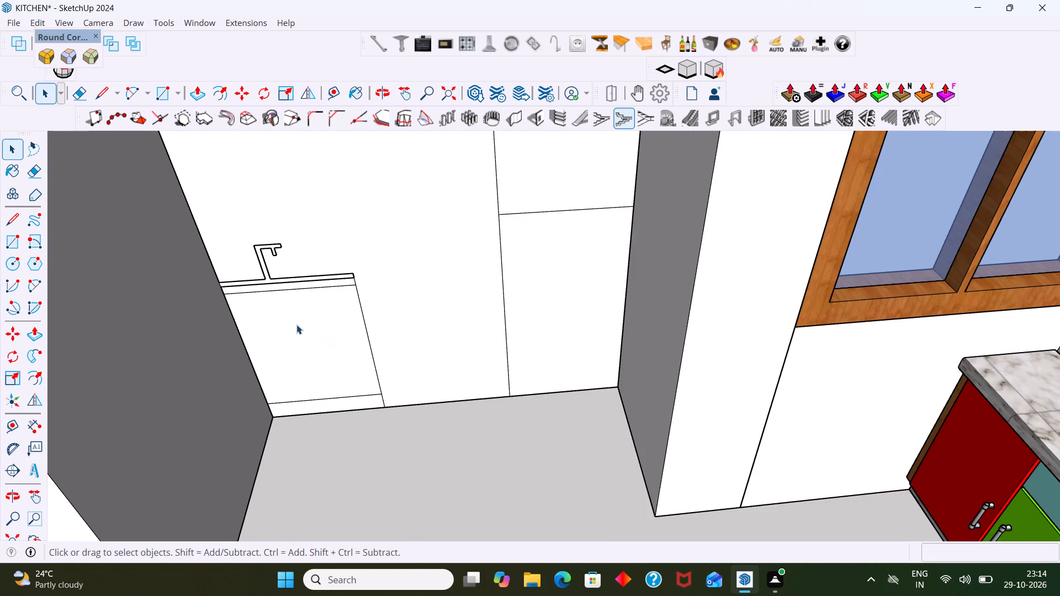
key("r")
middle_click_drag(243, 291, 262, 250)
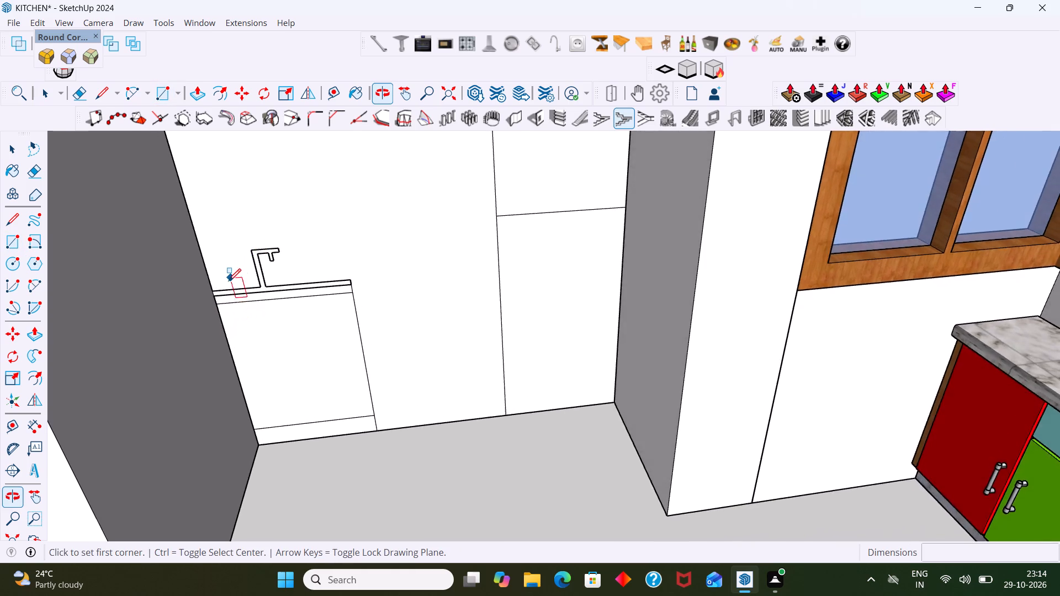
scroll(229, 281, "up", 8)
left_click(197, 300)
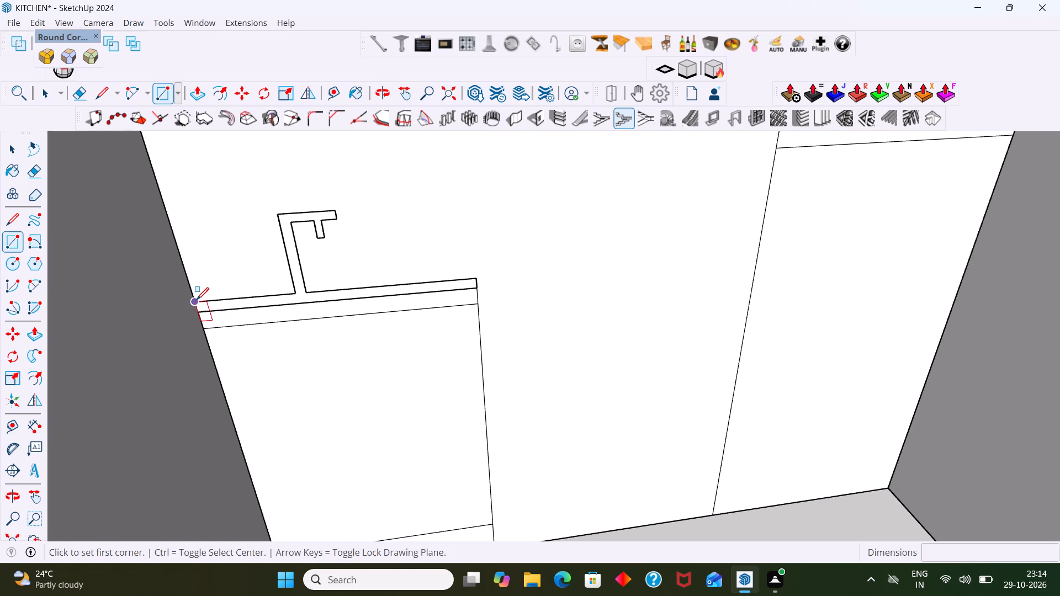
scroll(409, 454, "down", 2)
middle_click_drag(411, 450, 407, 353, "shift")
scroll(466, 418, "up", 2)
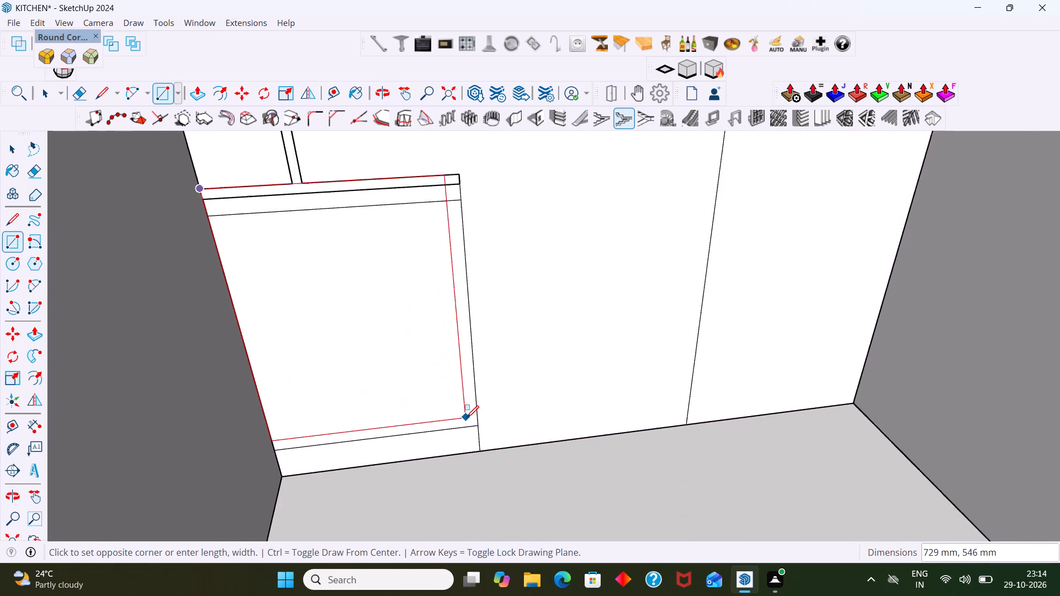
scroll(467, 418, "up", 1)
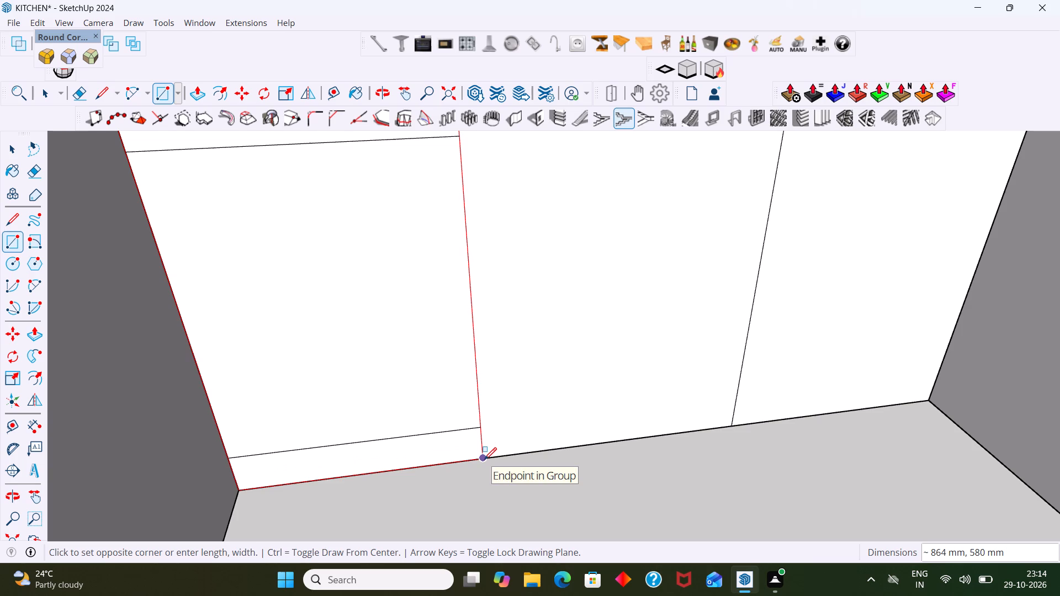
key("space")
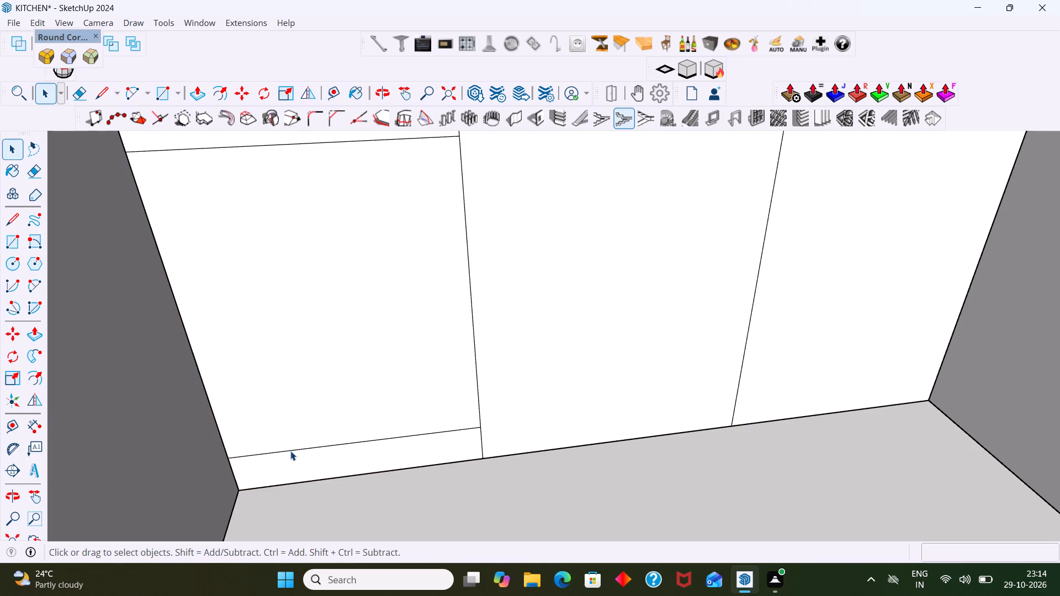
Draw a rectangle about 580 by 100 mm over the sink cabinet's skirting strip and make it a group.
key("r")
left_click(231, 460)
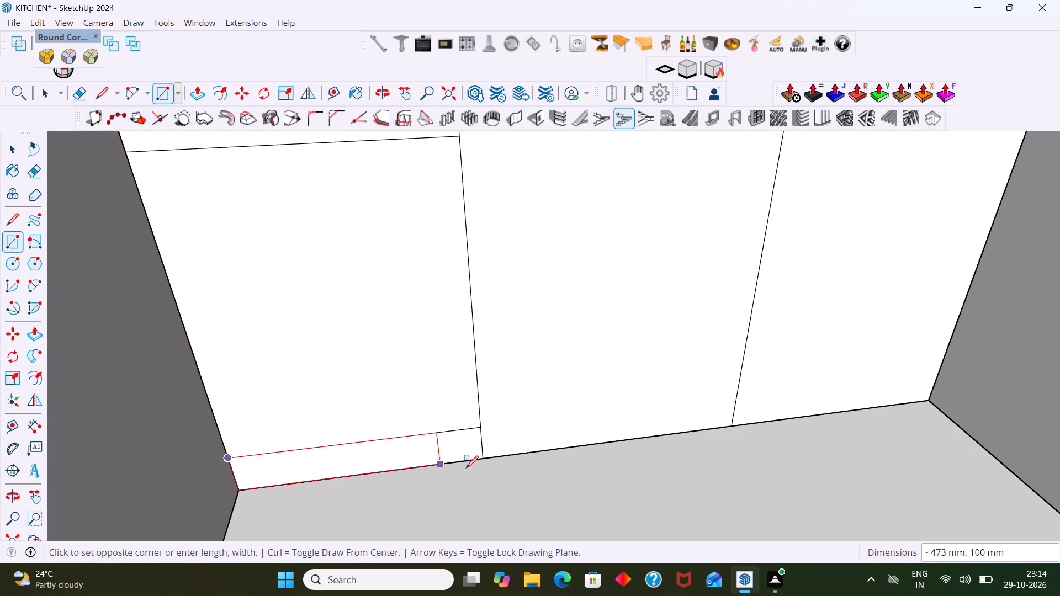
left_click(483, 460)
key("space")
left_click(459, 451)
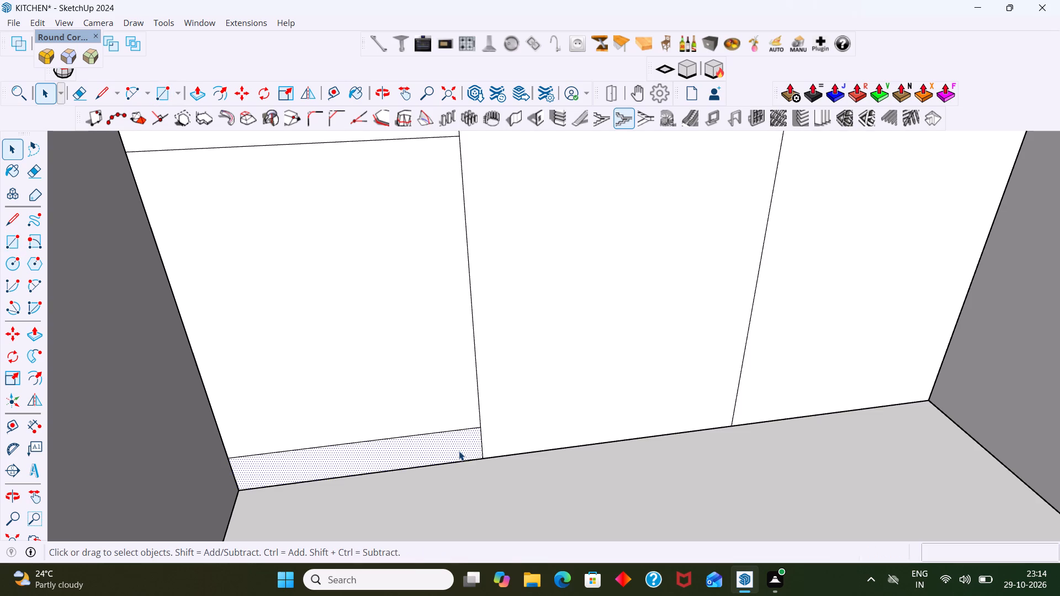
double_click(459, 451)
right_click(459, 451)
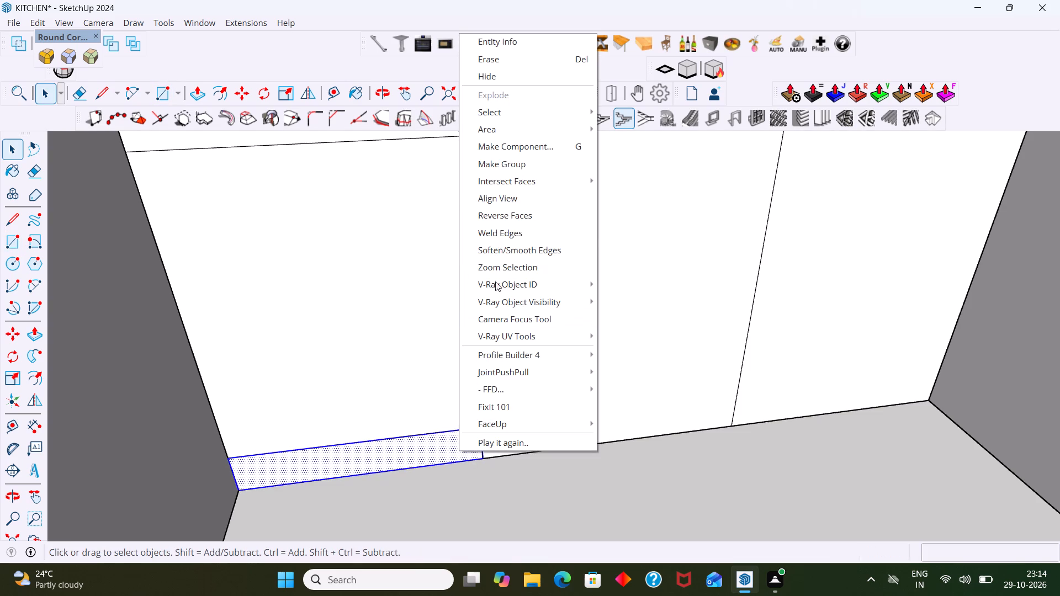
left_click(518, 164)
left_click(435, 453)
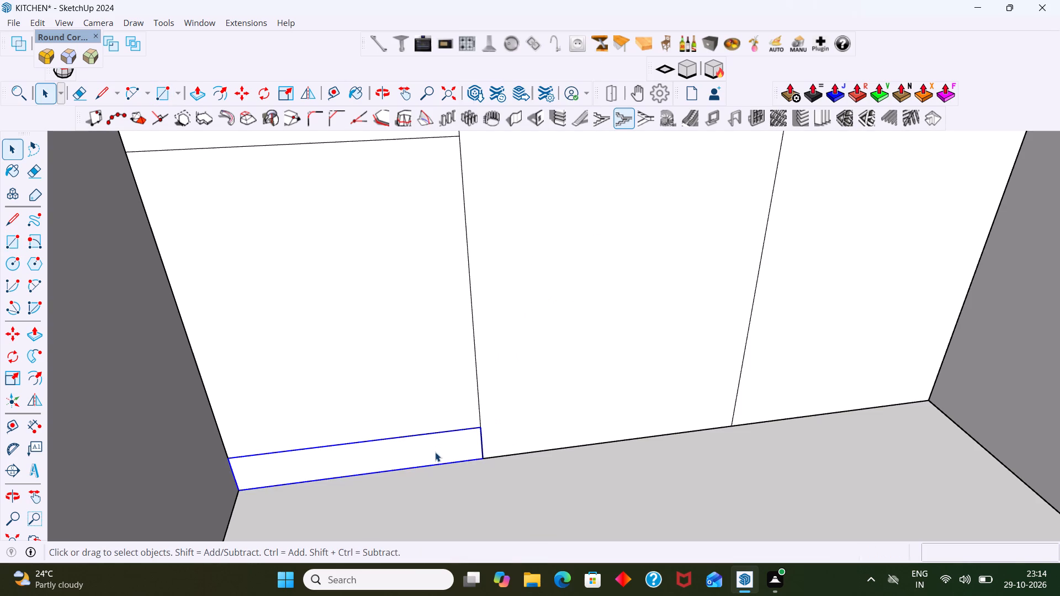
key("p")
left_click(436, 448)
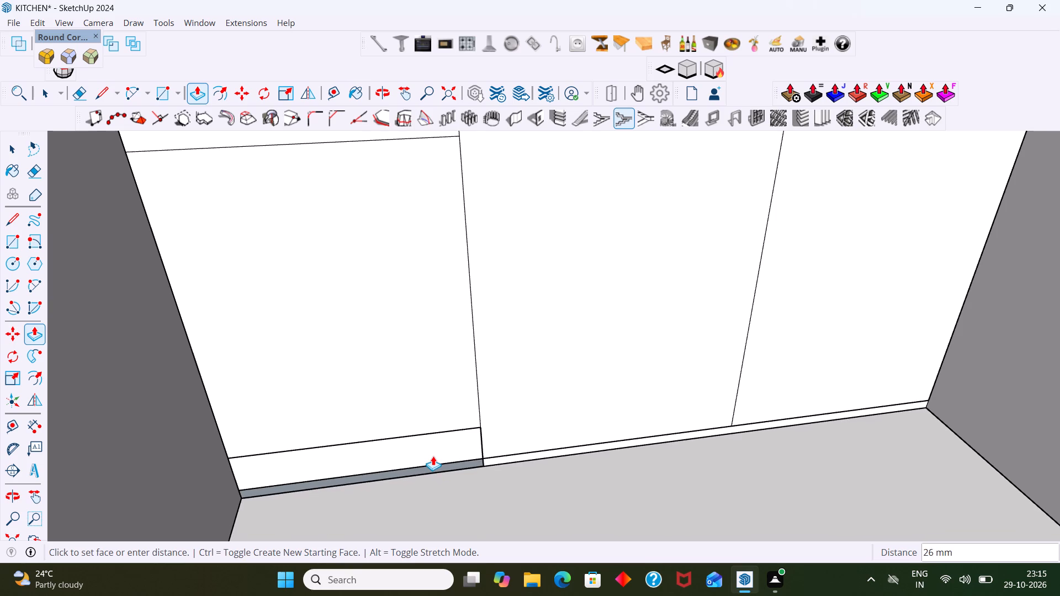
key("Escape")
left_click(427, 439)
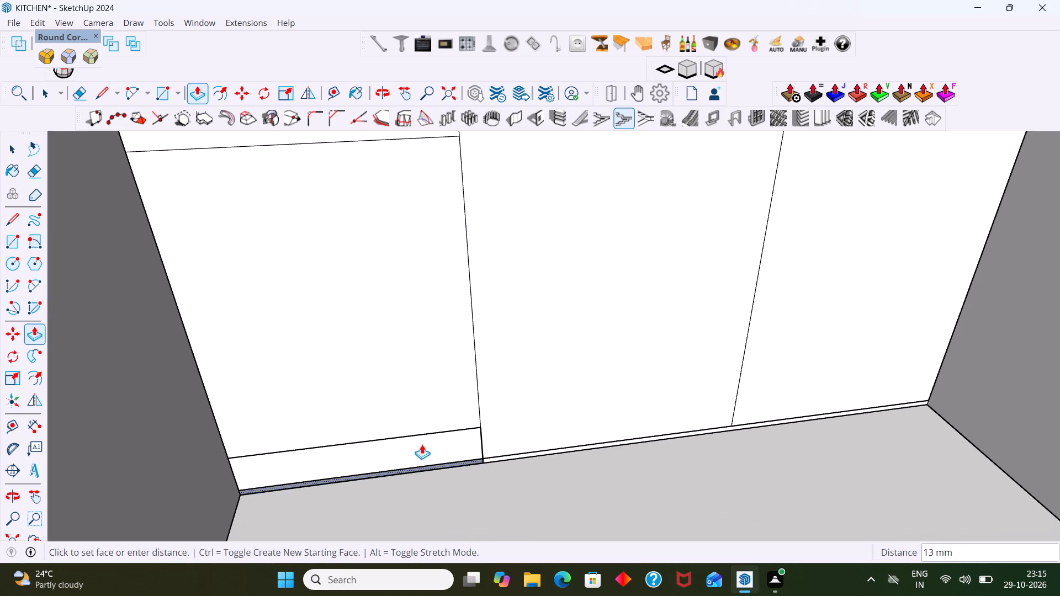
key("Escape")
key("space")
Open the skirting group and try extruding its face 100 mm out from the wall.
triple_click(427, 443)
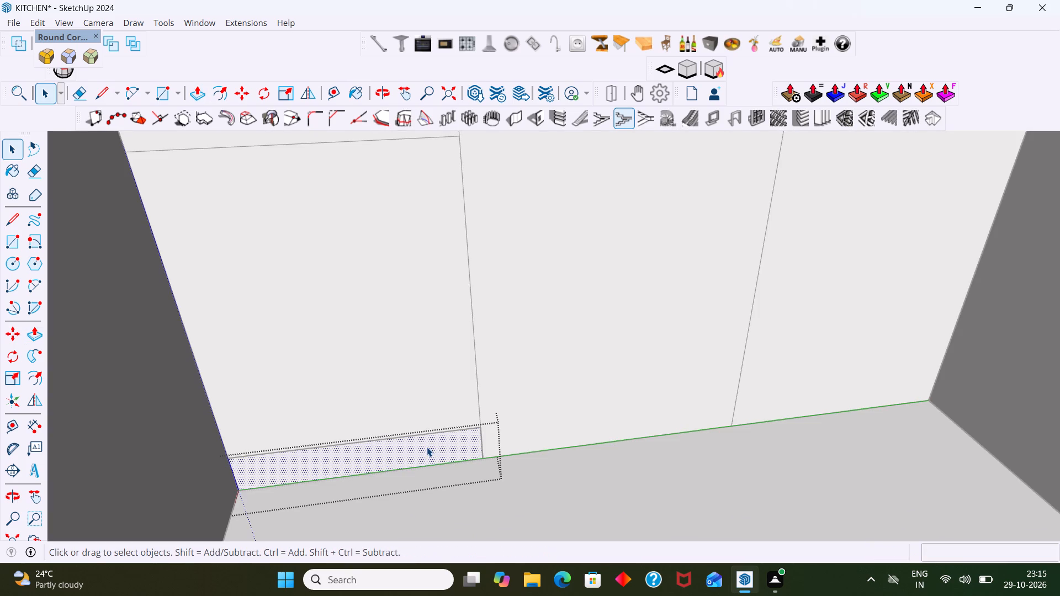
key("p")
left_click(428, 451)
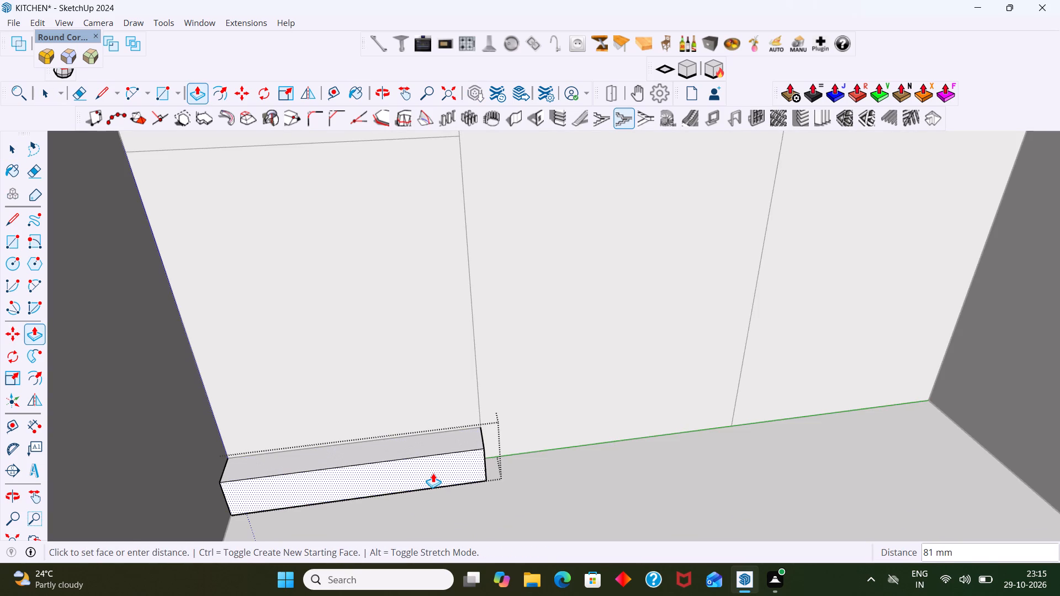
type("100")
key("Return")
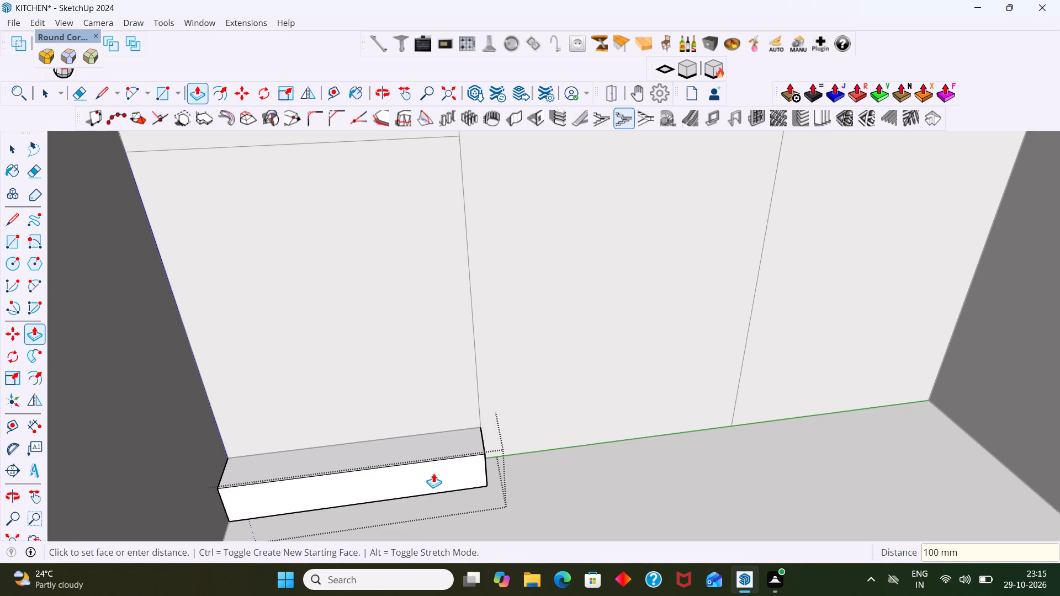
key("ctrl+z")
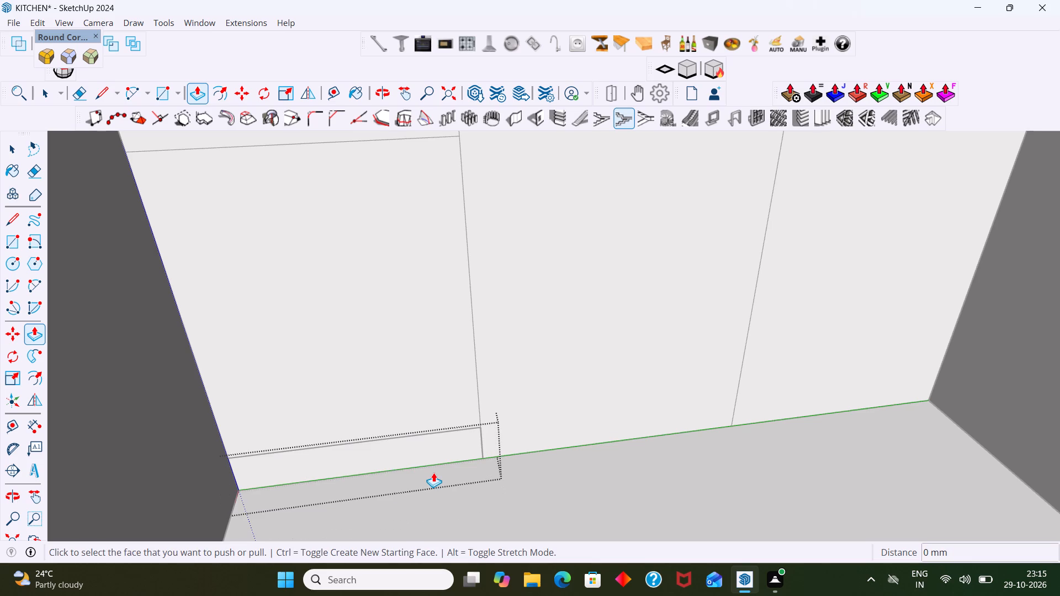
Extrude the skirting's front face 350 mm out from the wall and close the skirting group.
left_click(432, 451)
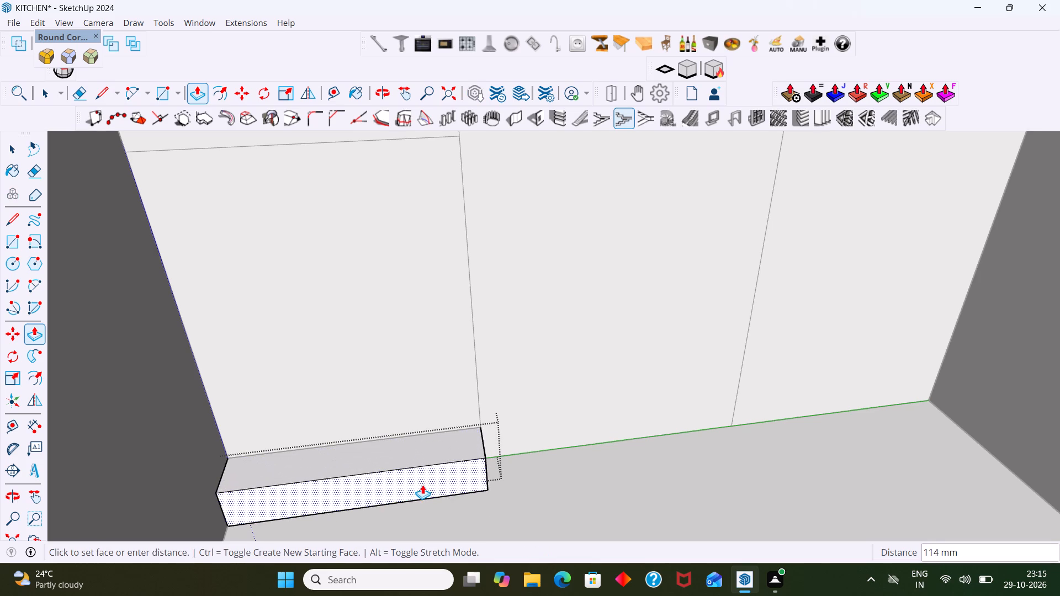
type("33")
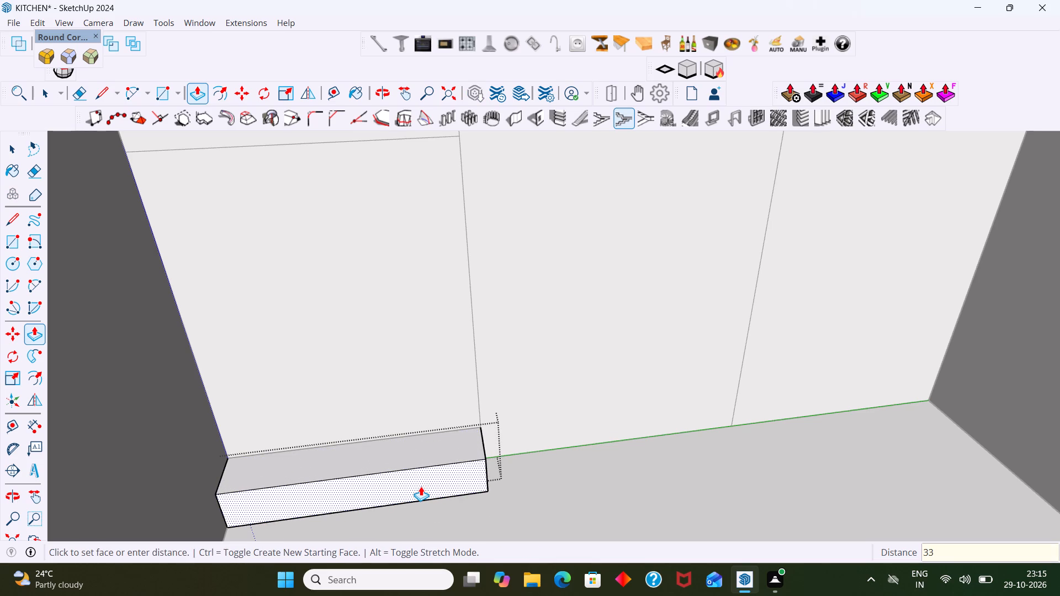
key("BackSpace")
type("50")
key("Return")
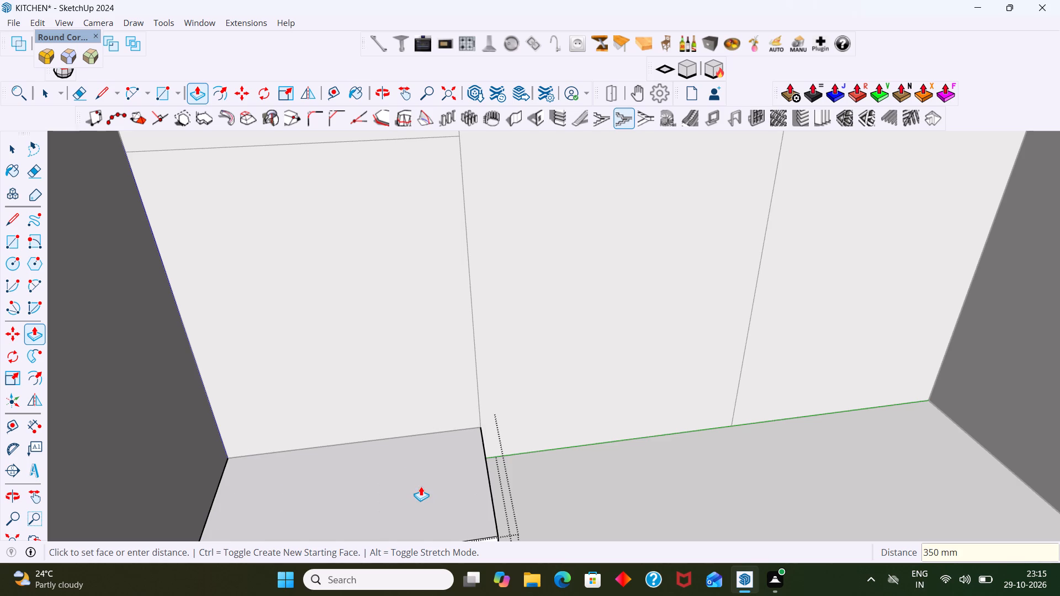
scroll(723, 414, "down", 9)
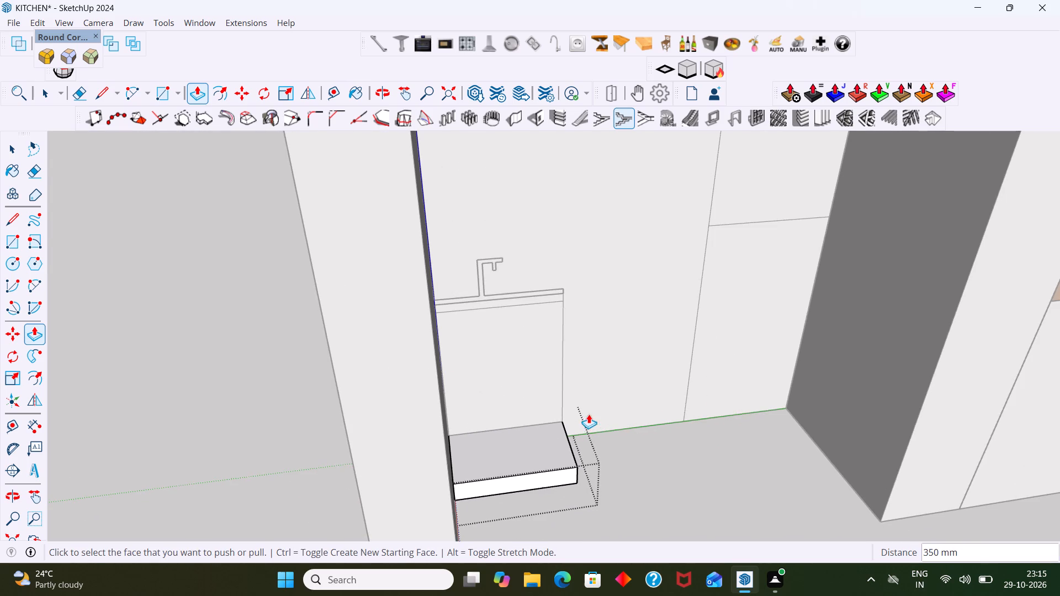
key("space")
left_click(666, 473)
Draw a rectangle about 764 by 580 mm over the sink cabinet's elevation, from the countertop's upper corner to the skirting's top.
middle_click_drag(580, 416, 458, 395)
scroll(462, 385, "up", 3)
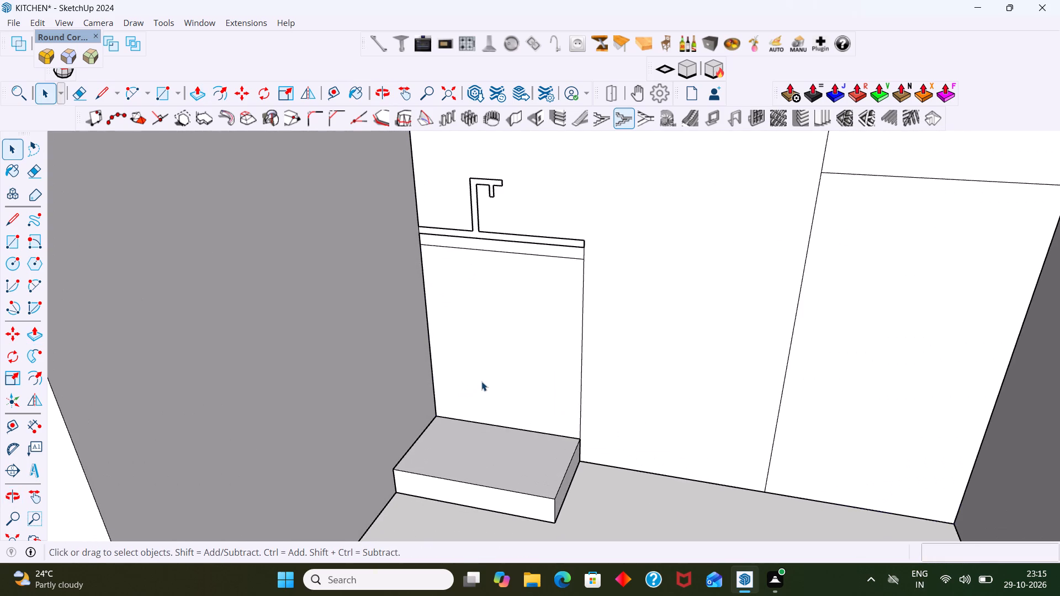
left_click(481, 381)
double_click(491, 381)
left_click(495, 382)
left_click(513, 372)
scroll(480, 306, "down", 2)
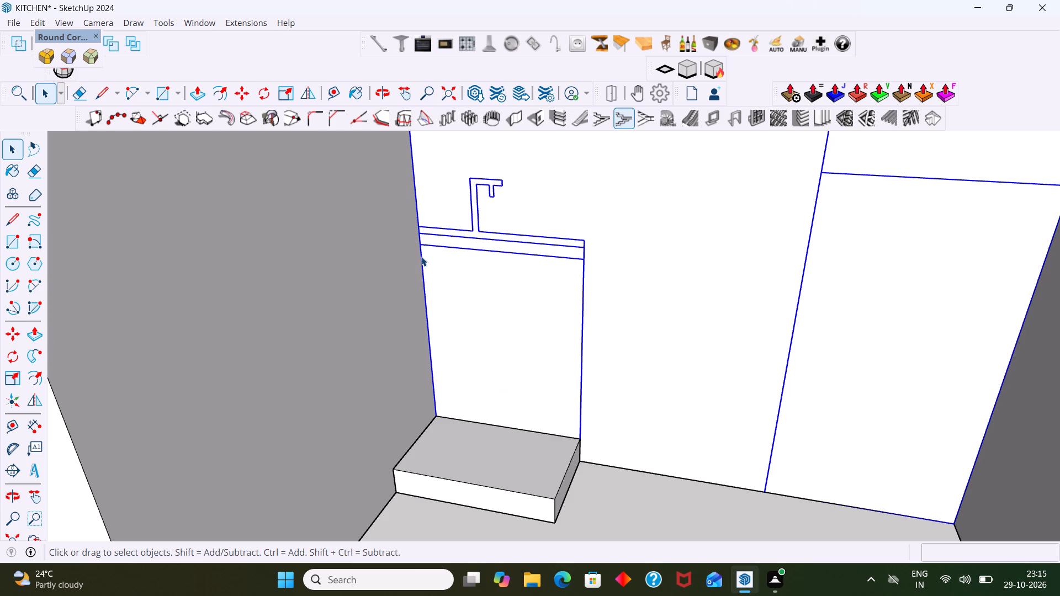
key("r")
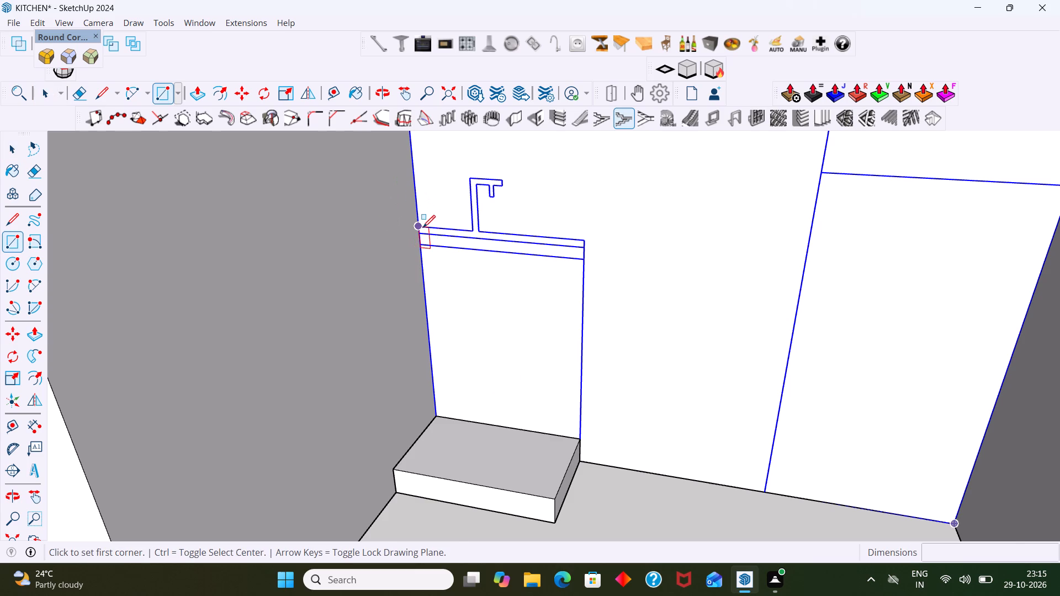
scroll(423, 227, "up", 2)
left_click(423, 227)
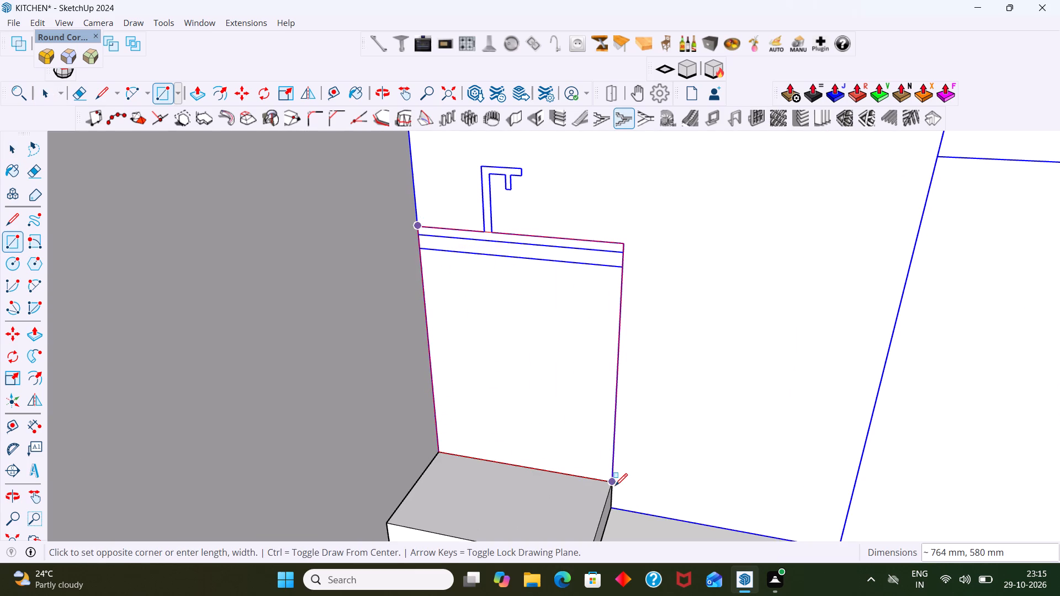
left_click(615, 483)
key("space")
Make a group from the new cabinet face and its edges, without including the room walls.
left_click(573, 412)
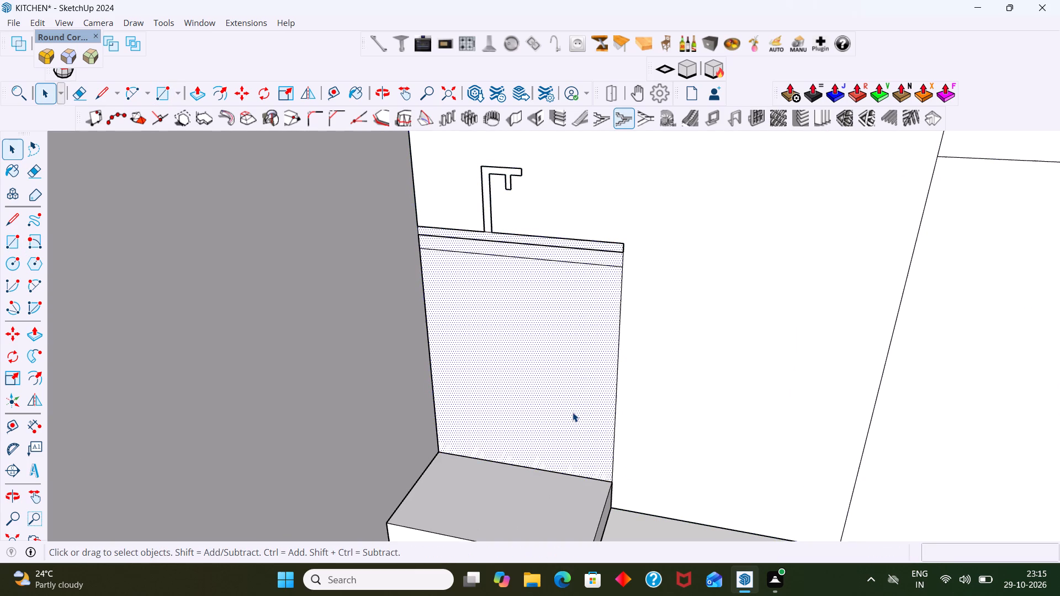
left_click(573, 412)
triple_click(573, 412)
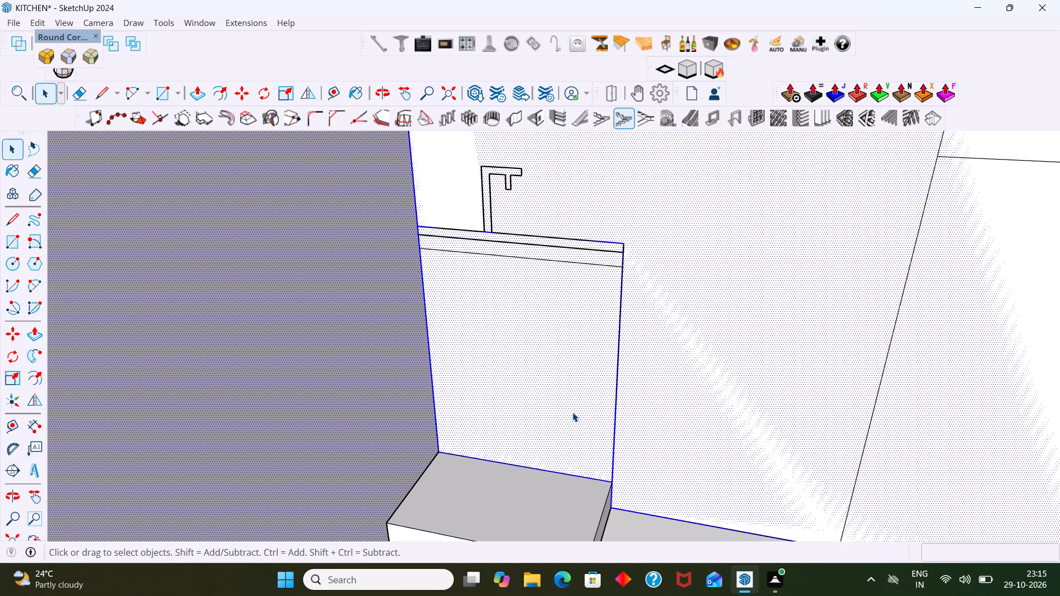
scroll(415, 368, "down", 8)
left_click(209, 365)
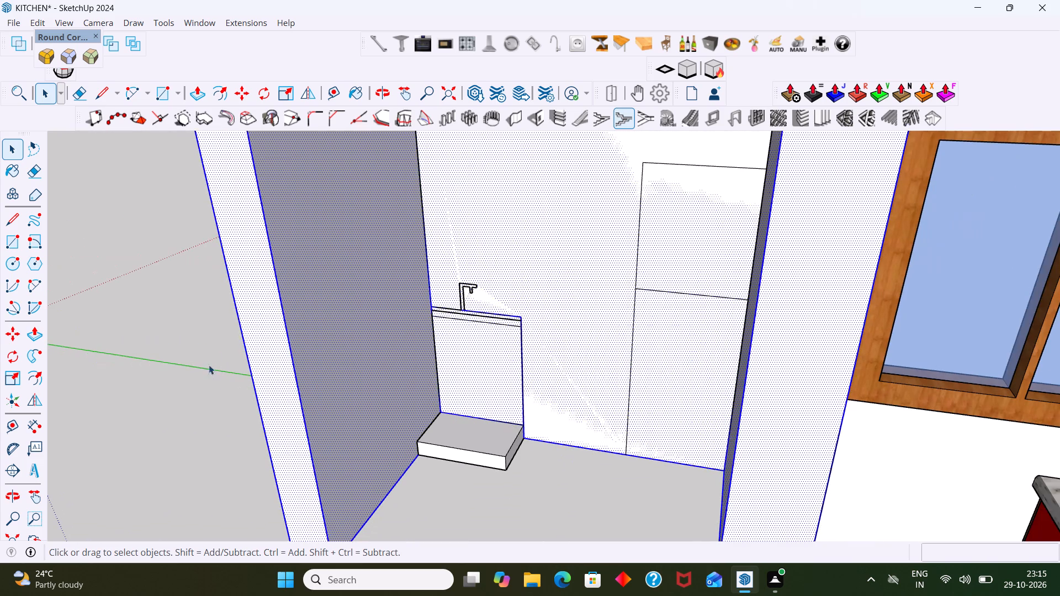
left_click(455, 371)
double_click(455, 371)
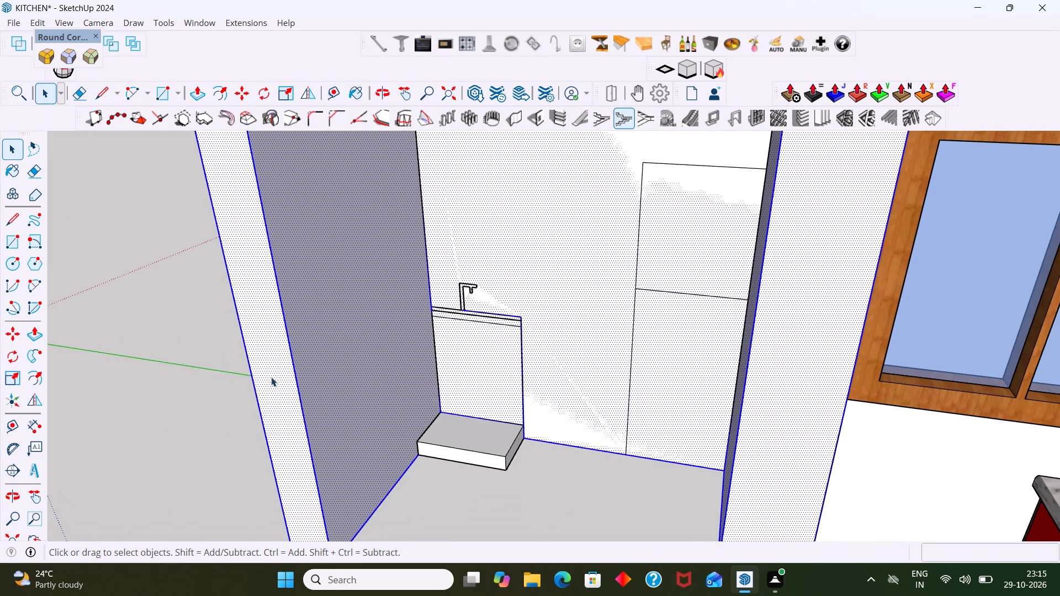
left_click(226, 338)
left_click(457, 361)
left_click(457, 361)
right_click(457, 361)
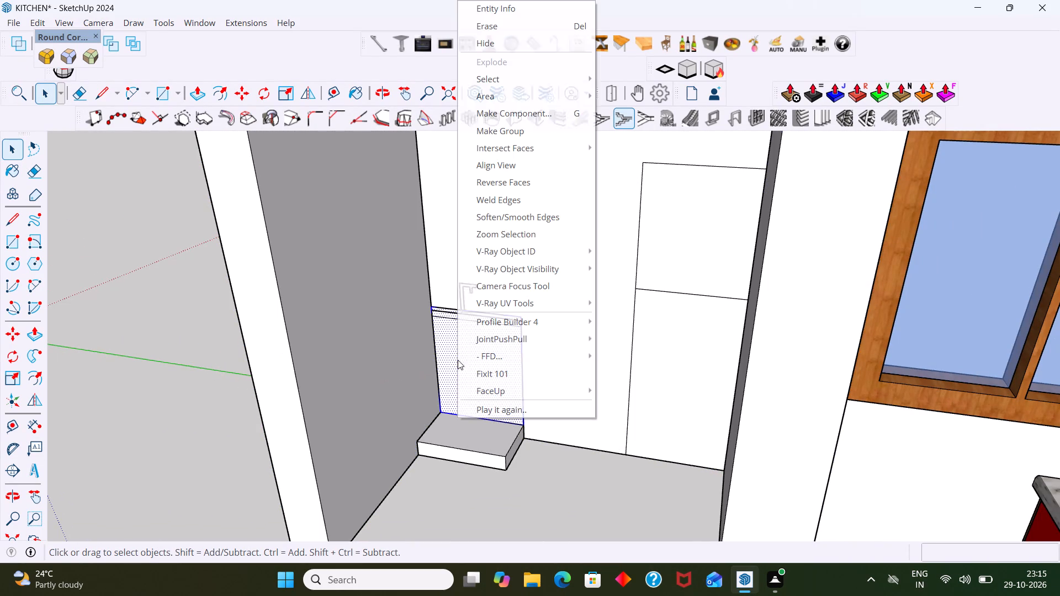
left_click(524, 135)
Open the sink cabinet's body group for editing.
double_click(485, 357)
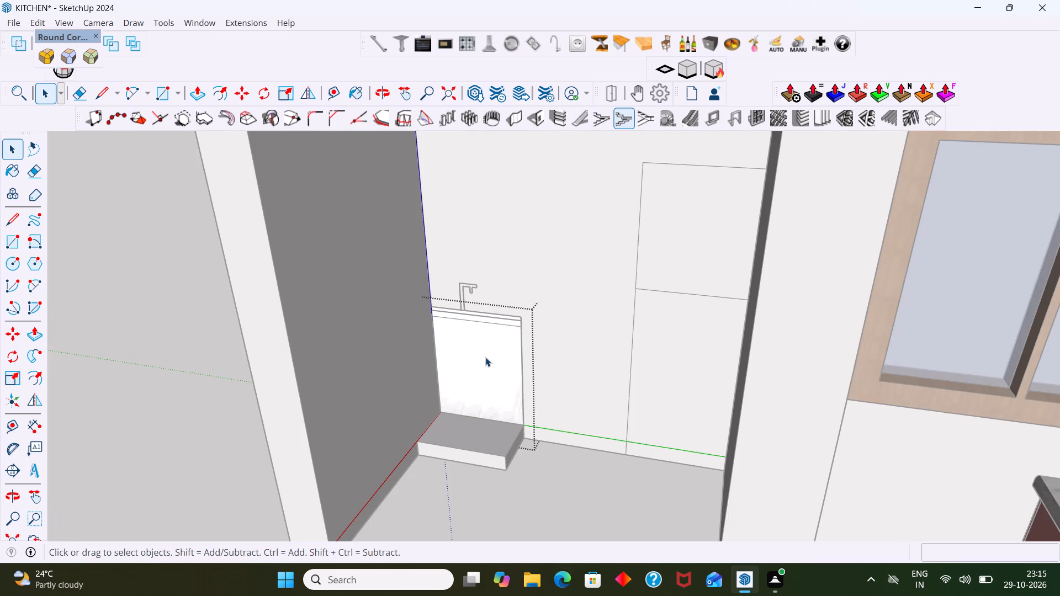
left_click(485, 357)
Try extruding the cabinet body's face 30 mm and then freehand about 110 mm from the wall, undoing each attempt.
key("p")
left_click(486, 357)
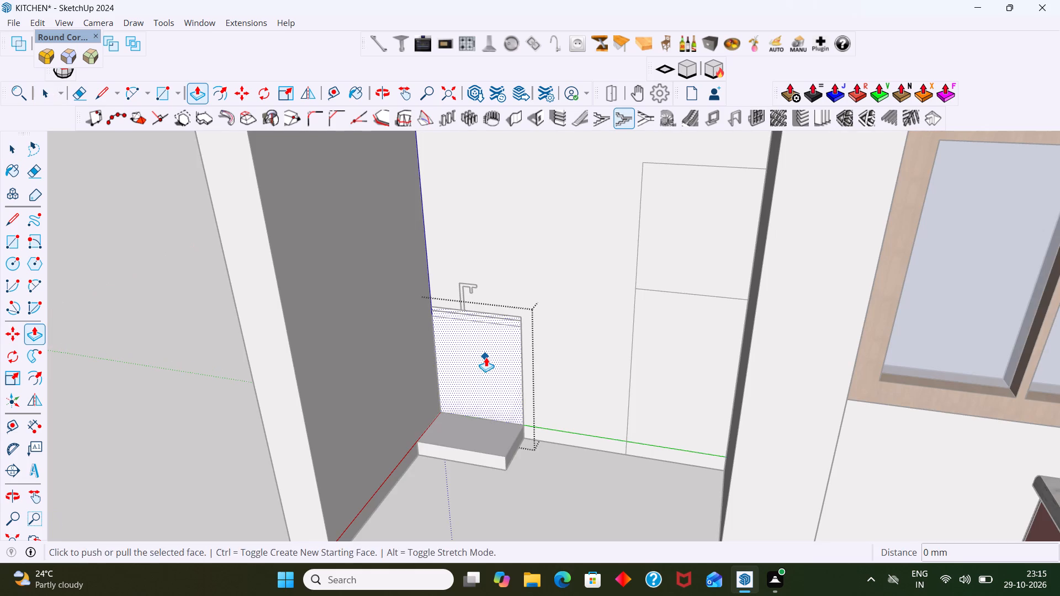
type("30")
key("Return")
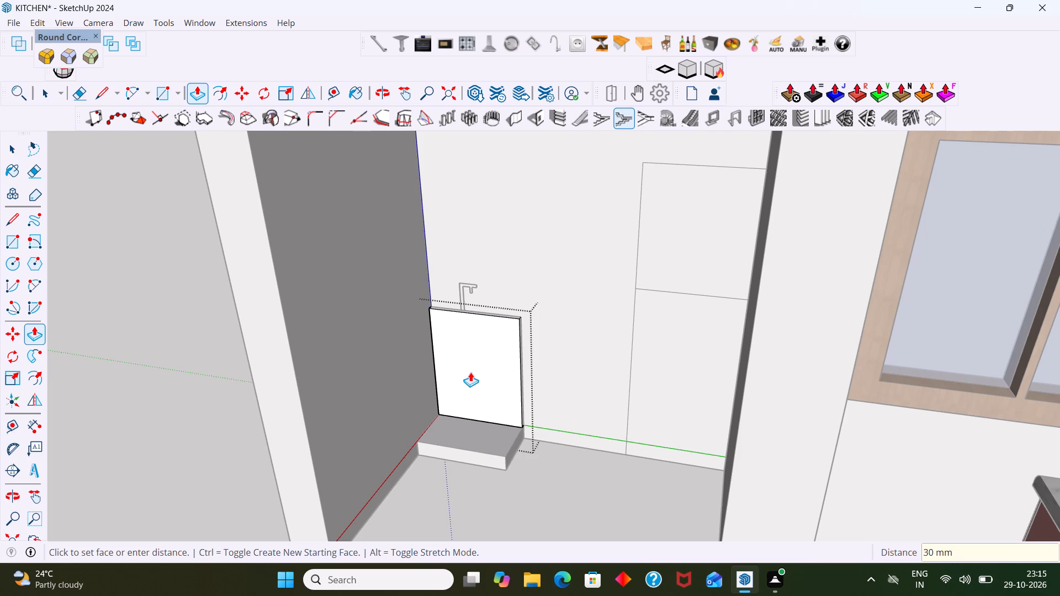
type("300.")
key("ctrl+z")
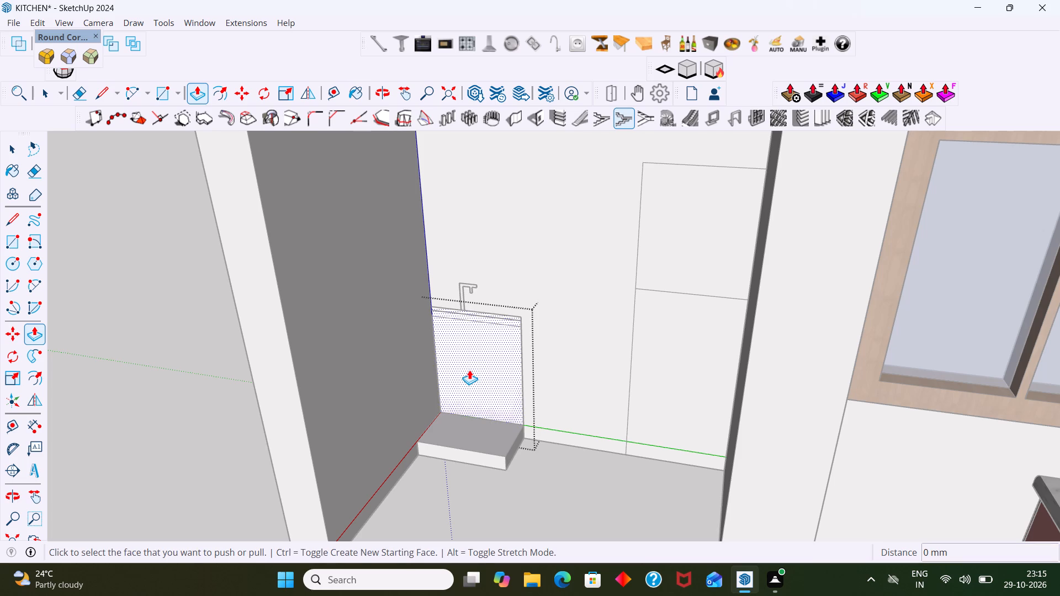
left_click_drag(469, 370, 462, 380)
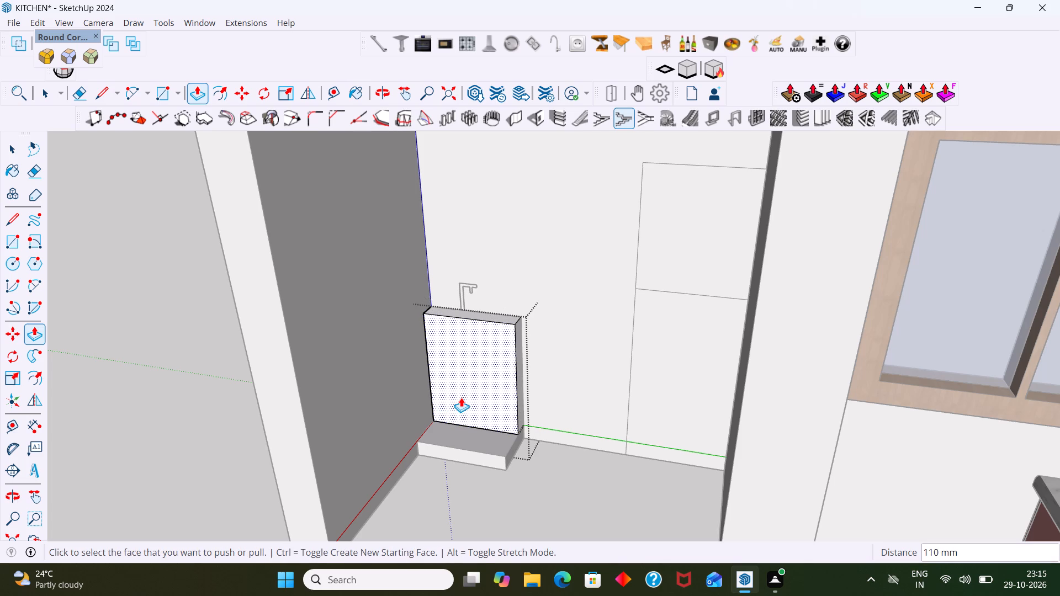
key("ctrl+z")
Extrude the cabinet body's face 300 mm out from the wall and close its group.
left_click(464, 395)
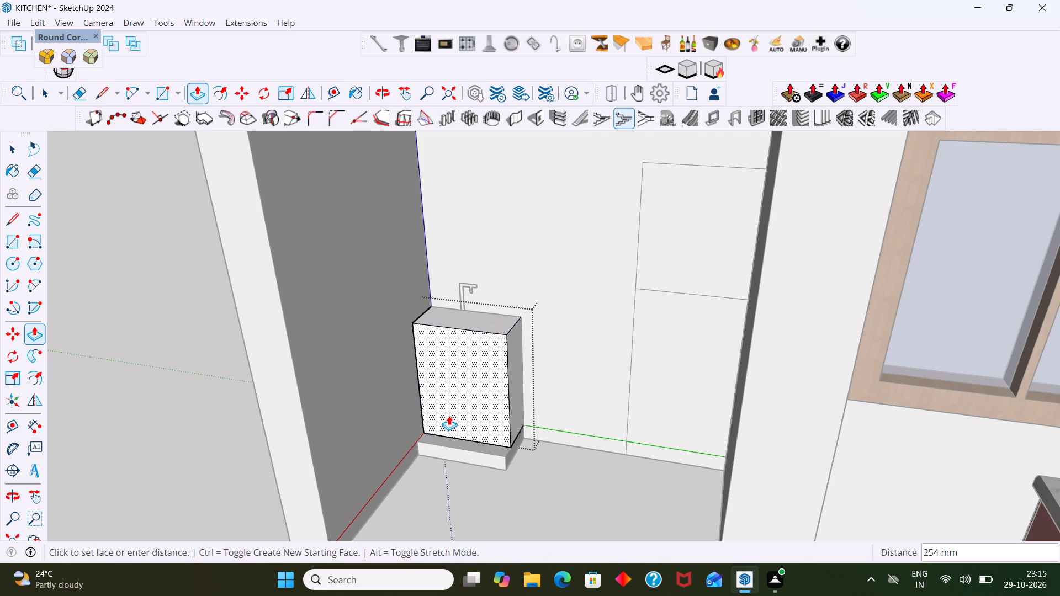
type("300")
key("Return")
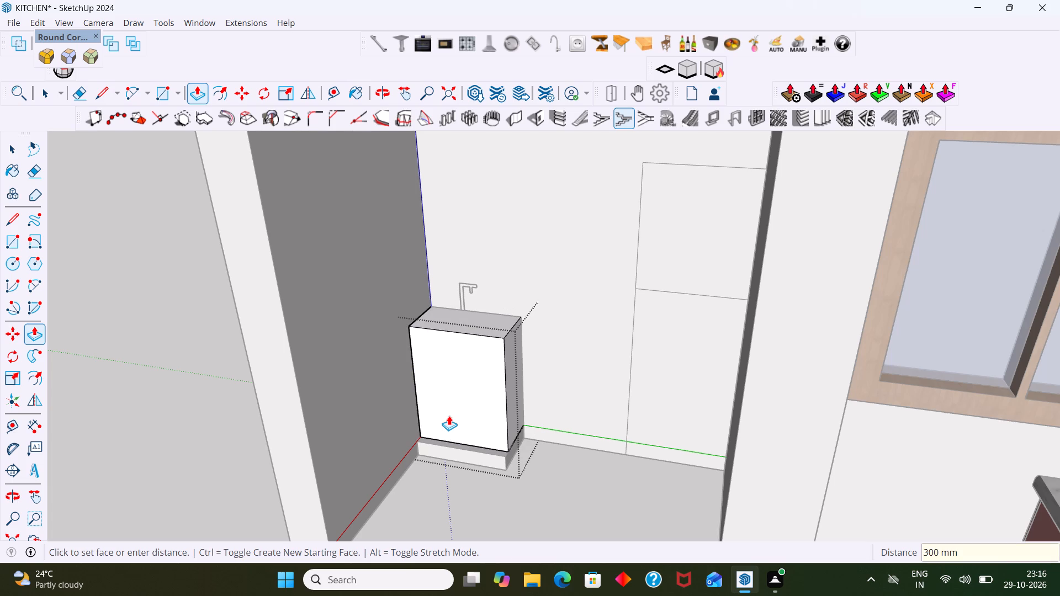
key("space")
left_click(173, 349)
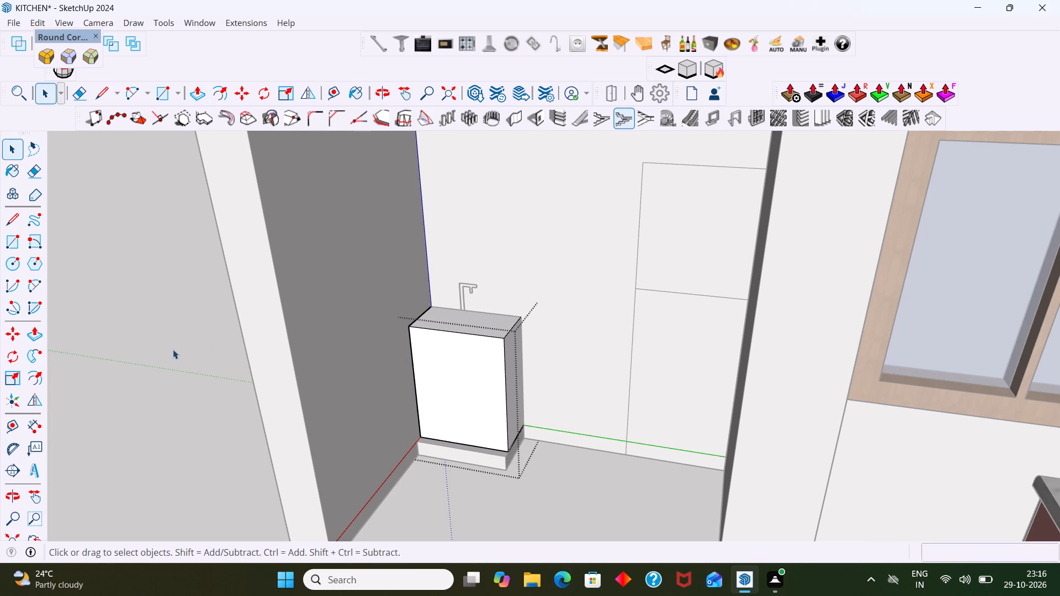
Reopen the cabinet body group, extrude its front face a further 50 mm over the skirting, and close the group.
scroll(420, 340, "down", 2)
middle_click_drag(520, 360, 480, 490)
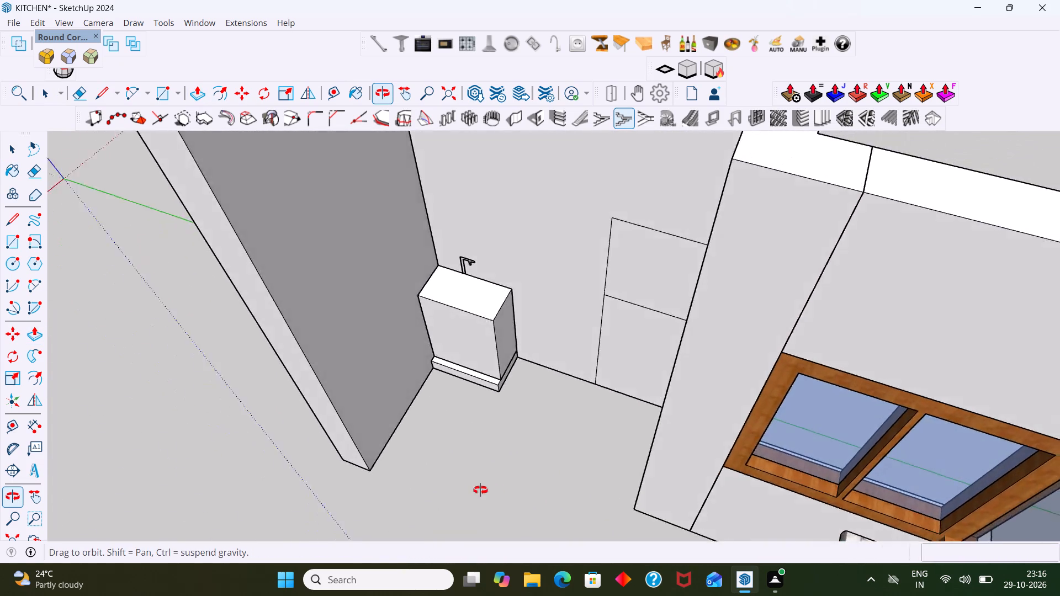
middle_click_drag(480, 490, 496, 425)
scroll(475, 419, "up", 10)
scroll(500, 395, "down", 3)
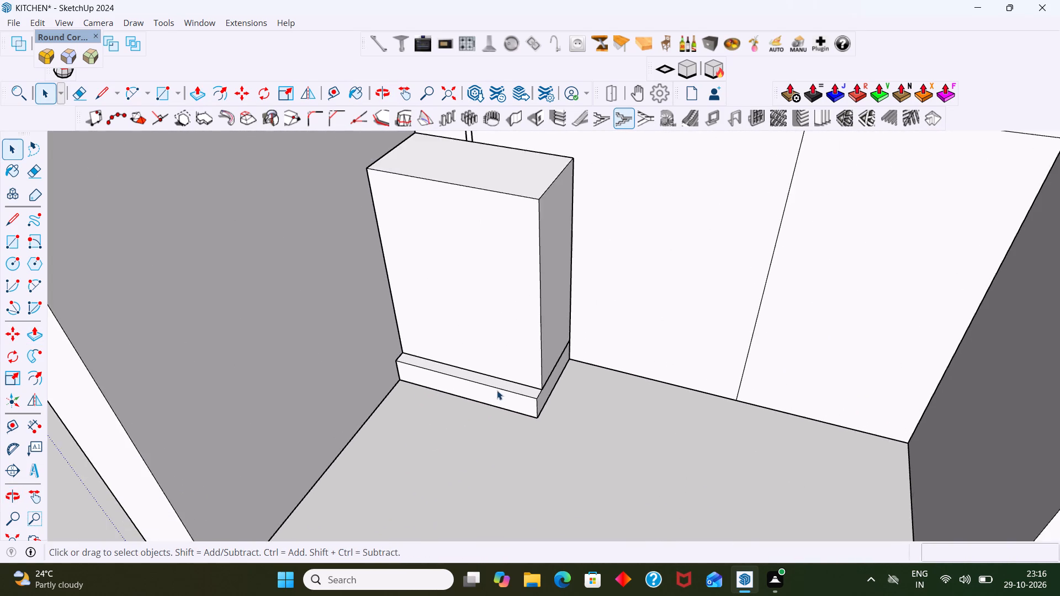
scroll(497, 390, "down", 2)
scroll(492, 331, "down", 2)
scroll(492, 343, "up", 6)
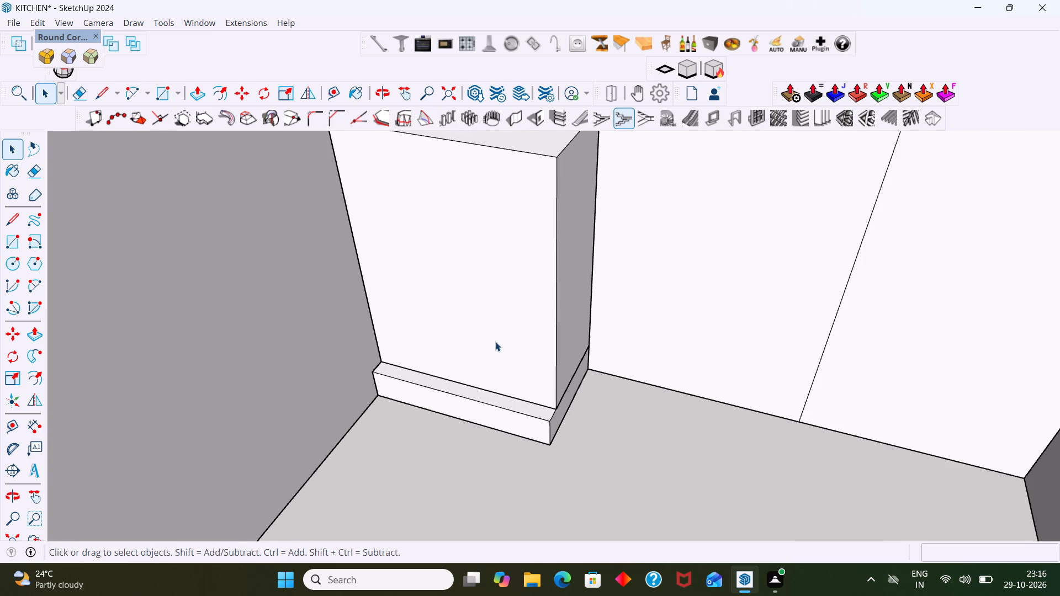
scroll(495, 342, "down", 1)
left_click(509, 353)
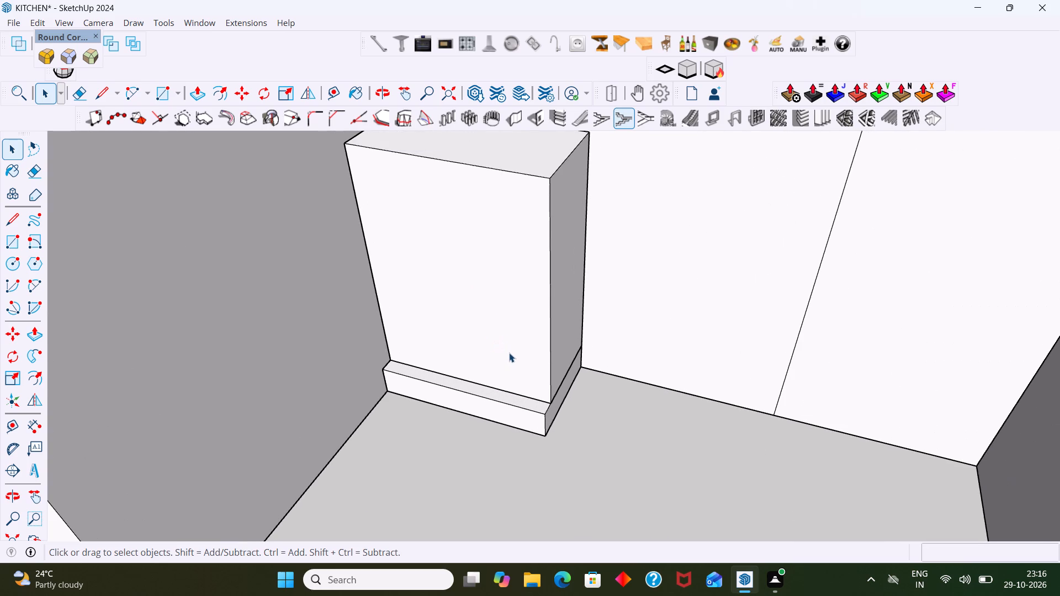
triple_click(509, 353)
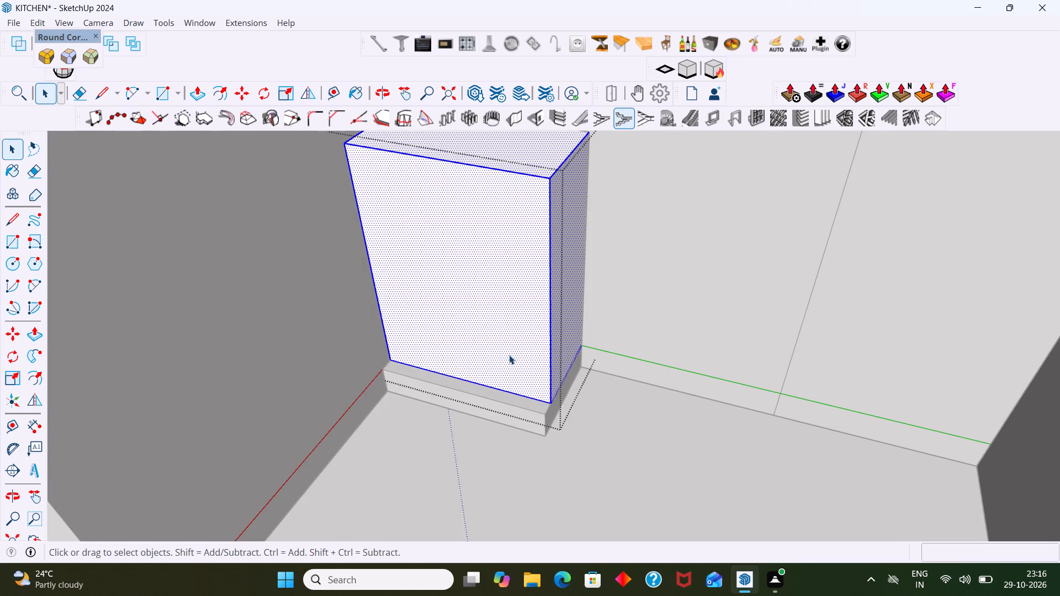
key("p")
left_click(509, 355)
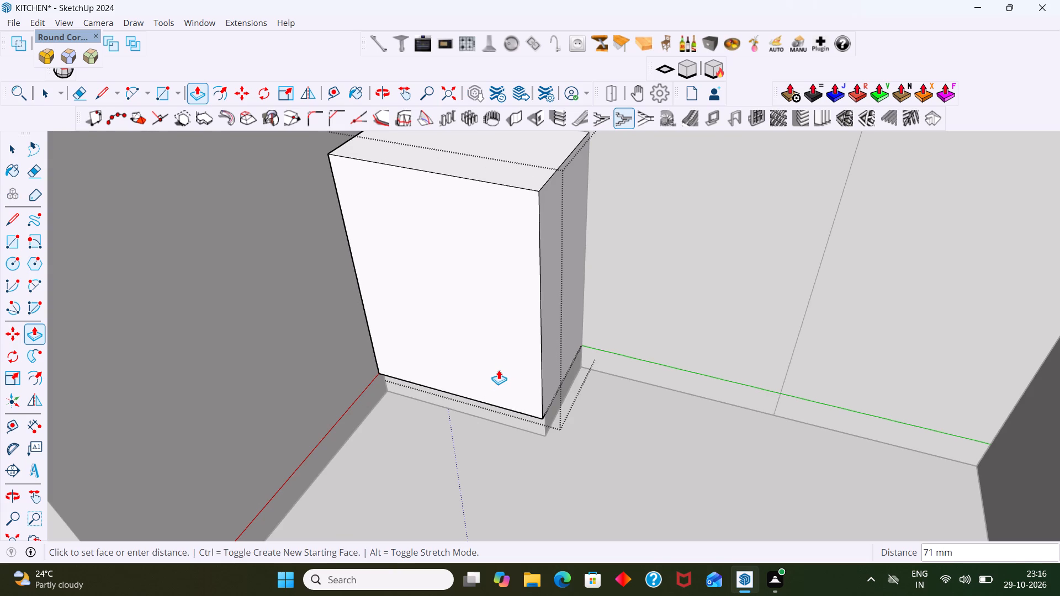
type("50")
key("Return")
key("space")
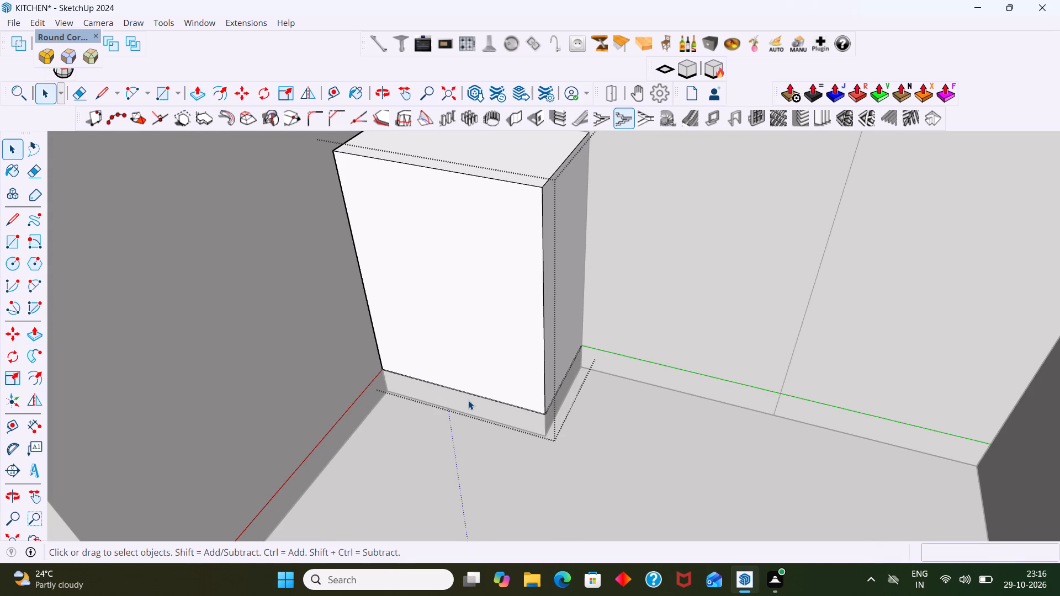
left_click(468, 400)
scroll(506, 412, "down", 7)
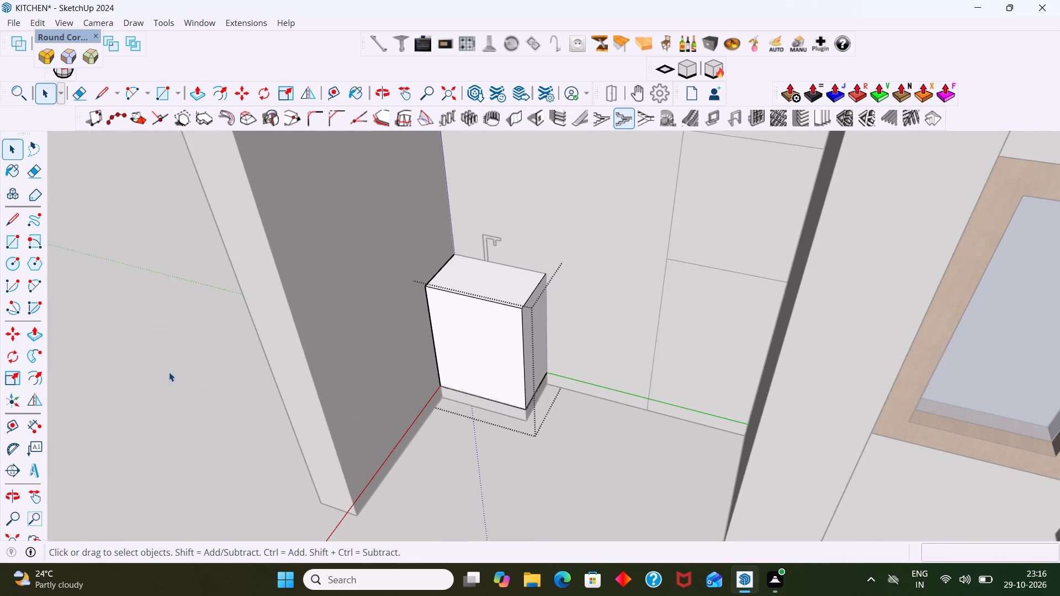
left_click(168, 374)
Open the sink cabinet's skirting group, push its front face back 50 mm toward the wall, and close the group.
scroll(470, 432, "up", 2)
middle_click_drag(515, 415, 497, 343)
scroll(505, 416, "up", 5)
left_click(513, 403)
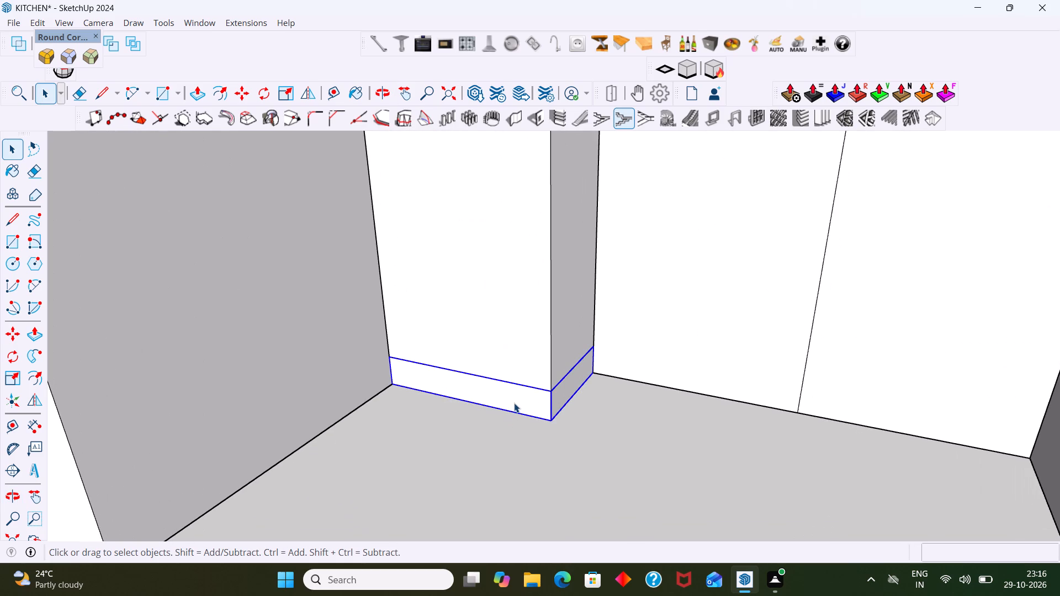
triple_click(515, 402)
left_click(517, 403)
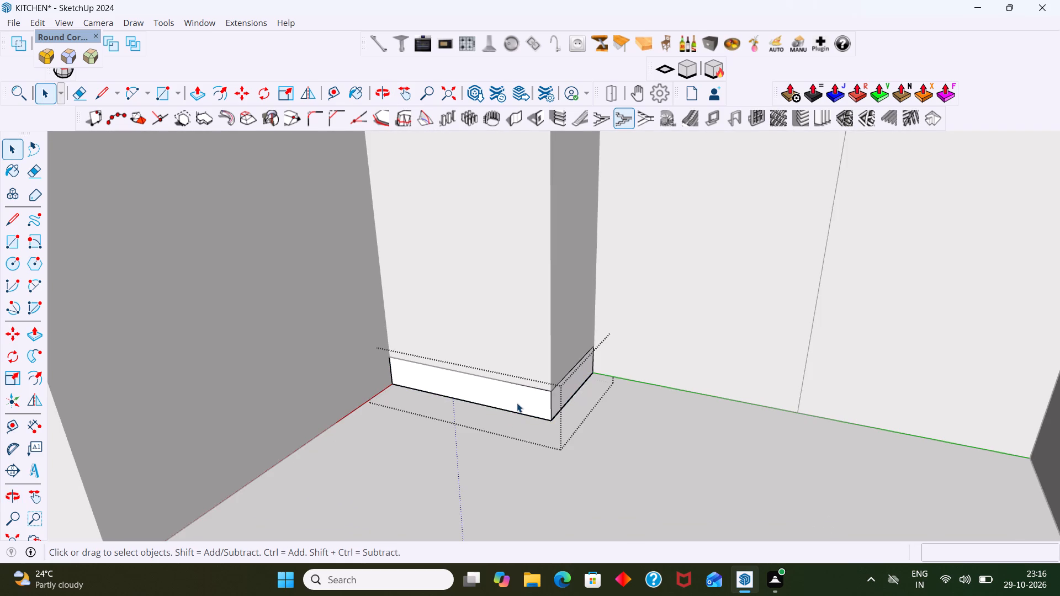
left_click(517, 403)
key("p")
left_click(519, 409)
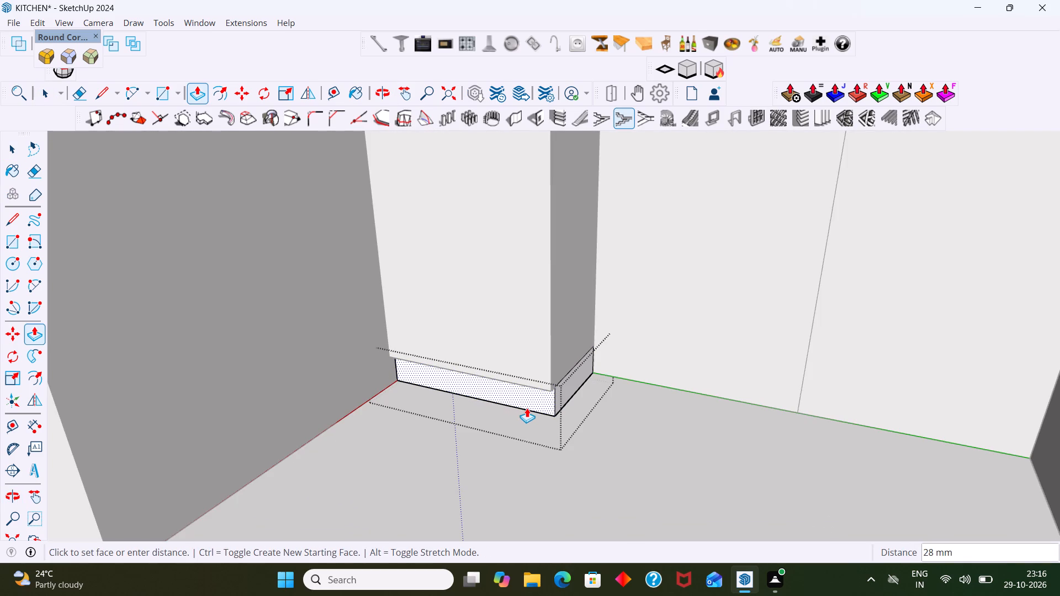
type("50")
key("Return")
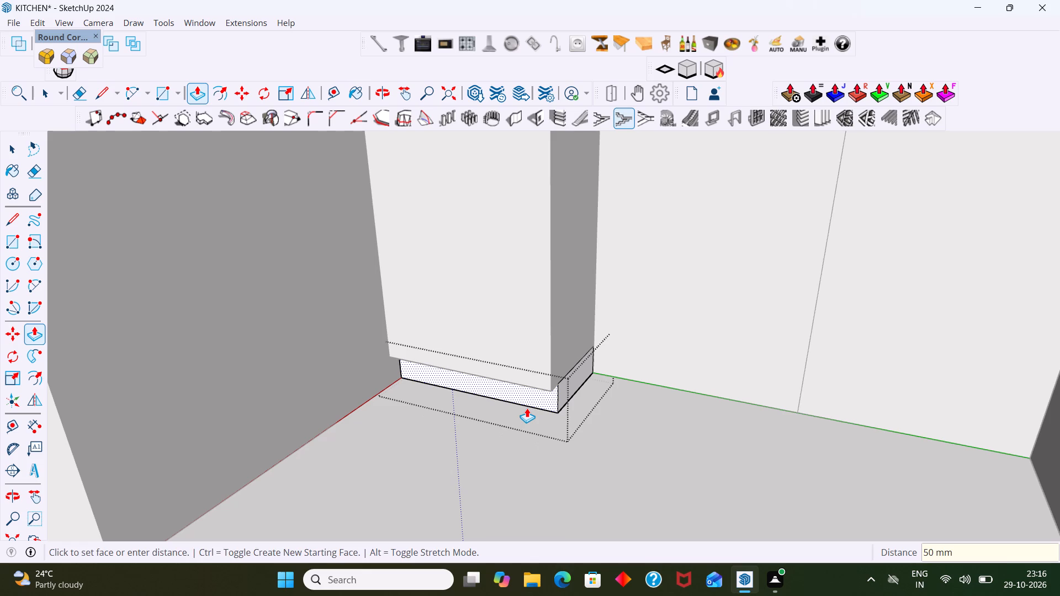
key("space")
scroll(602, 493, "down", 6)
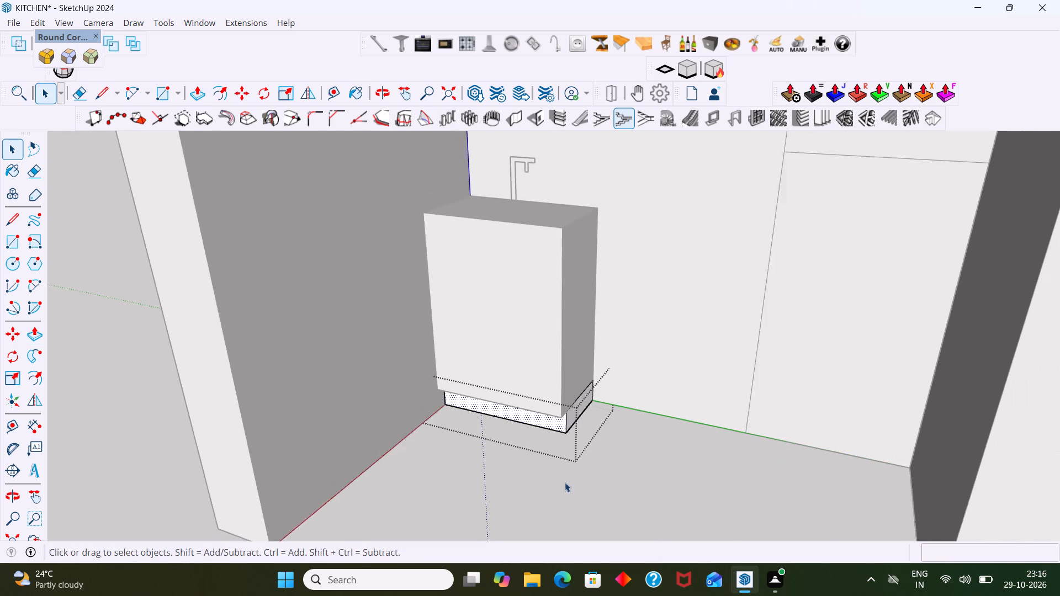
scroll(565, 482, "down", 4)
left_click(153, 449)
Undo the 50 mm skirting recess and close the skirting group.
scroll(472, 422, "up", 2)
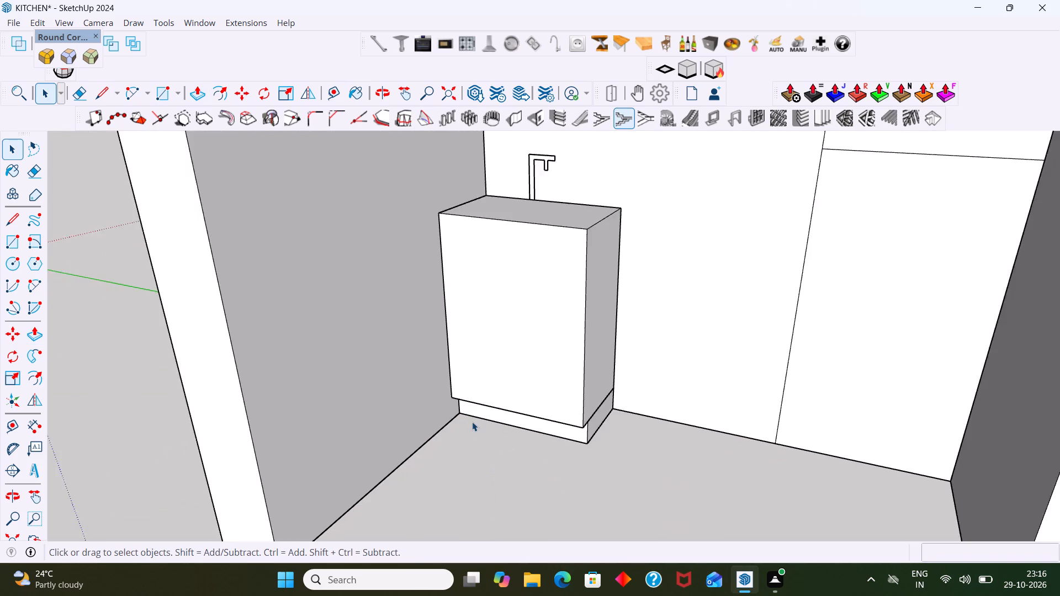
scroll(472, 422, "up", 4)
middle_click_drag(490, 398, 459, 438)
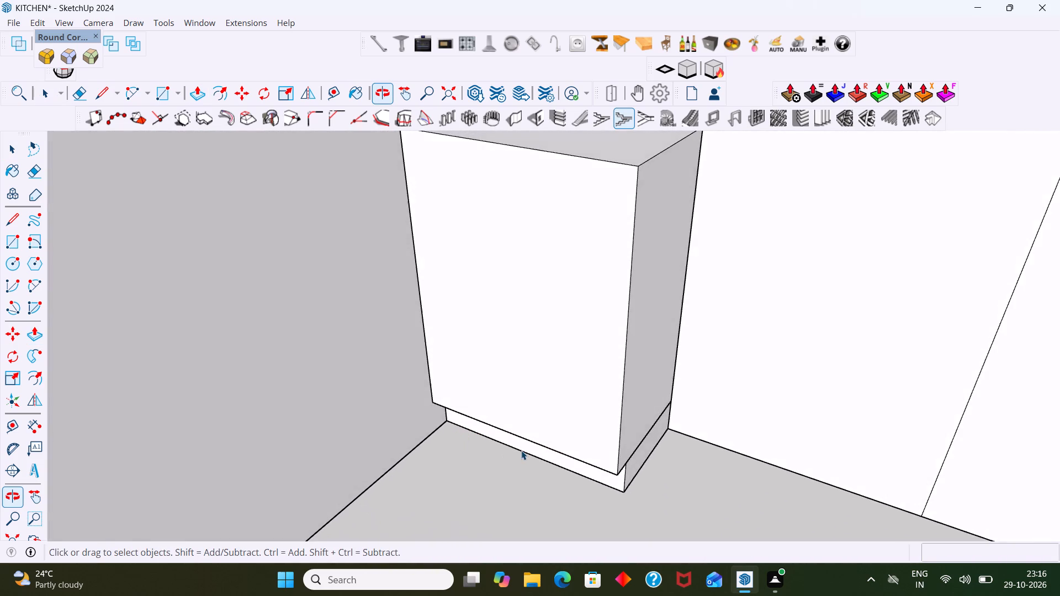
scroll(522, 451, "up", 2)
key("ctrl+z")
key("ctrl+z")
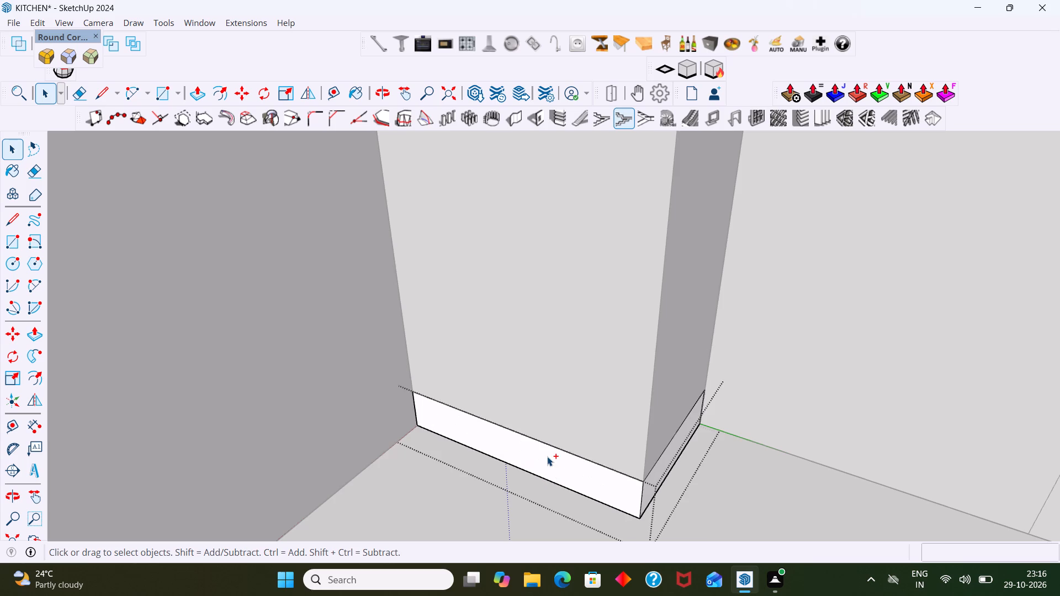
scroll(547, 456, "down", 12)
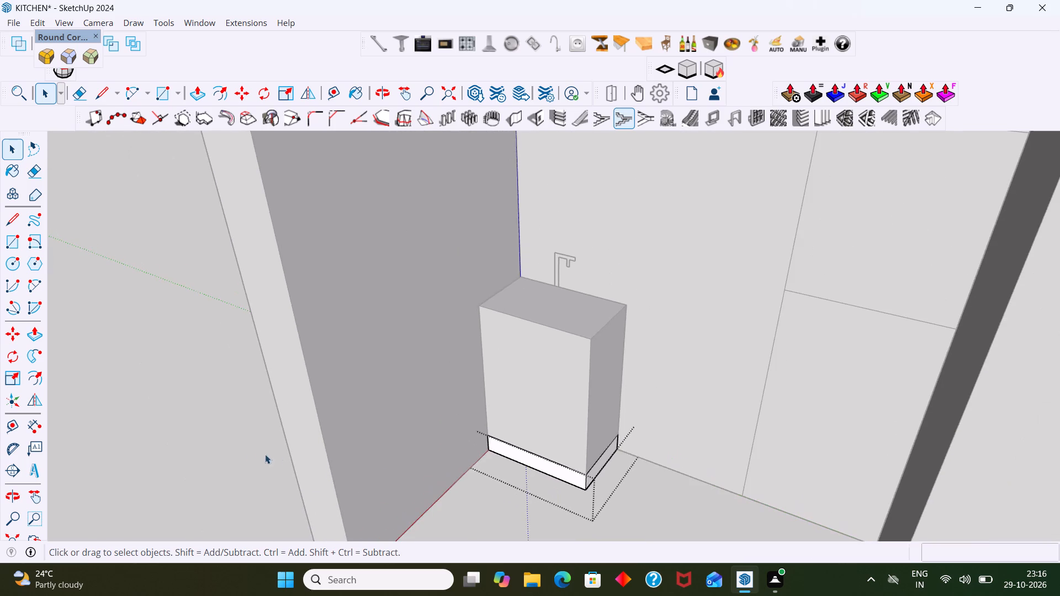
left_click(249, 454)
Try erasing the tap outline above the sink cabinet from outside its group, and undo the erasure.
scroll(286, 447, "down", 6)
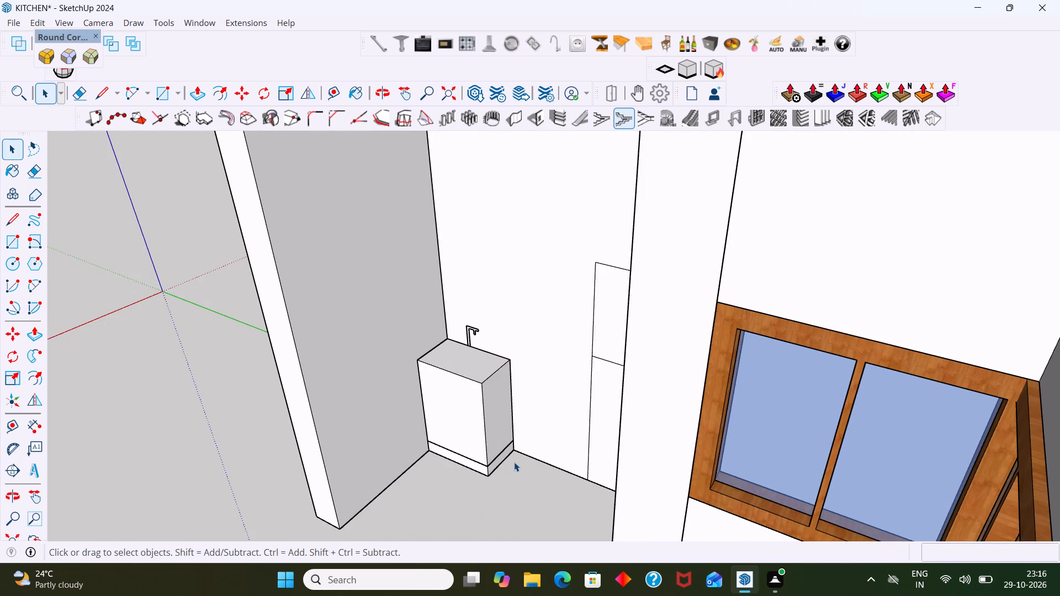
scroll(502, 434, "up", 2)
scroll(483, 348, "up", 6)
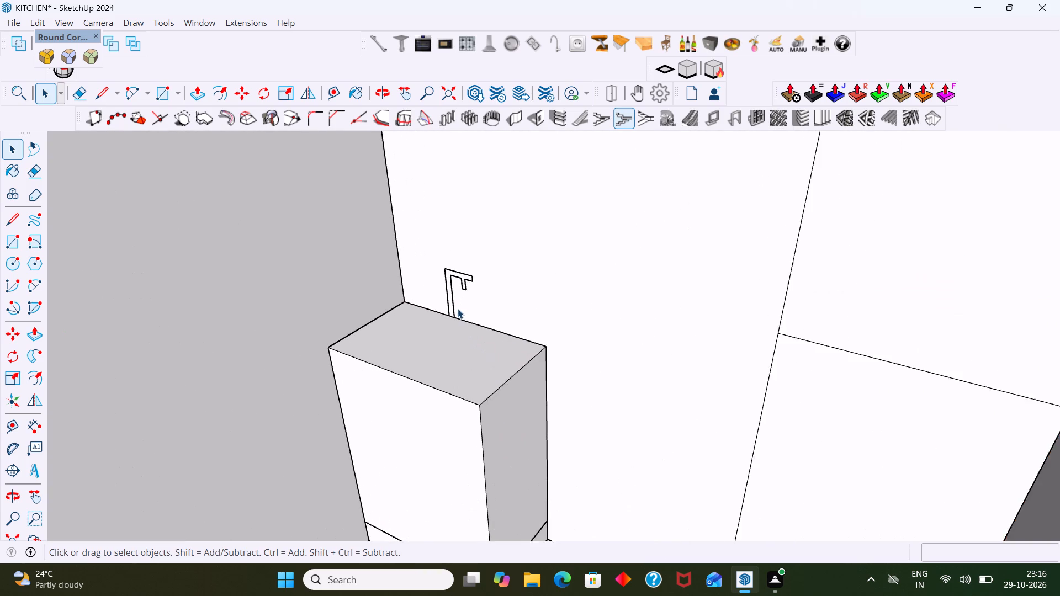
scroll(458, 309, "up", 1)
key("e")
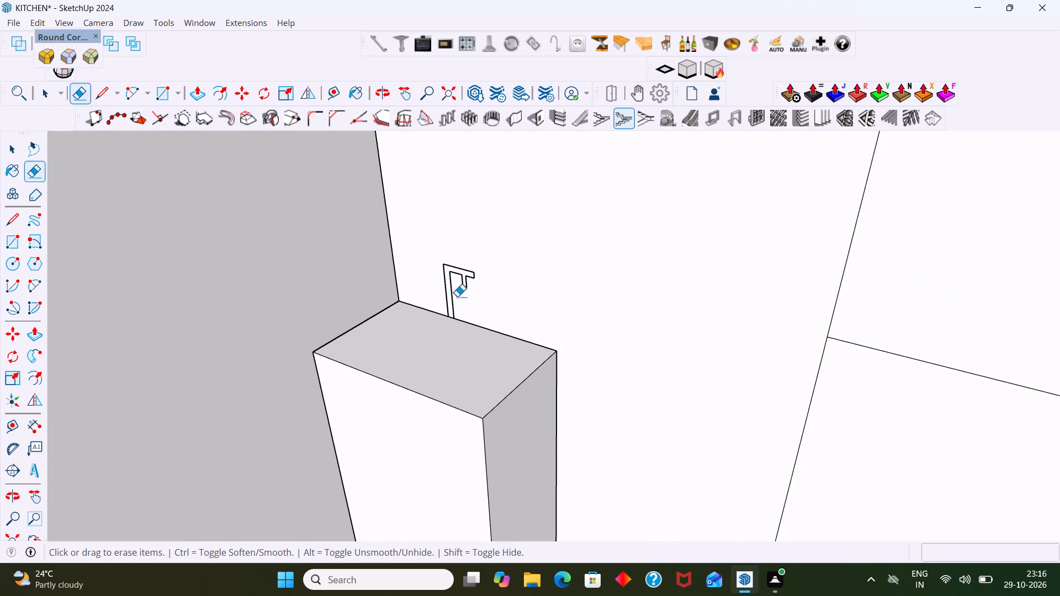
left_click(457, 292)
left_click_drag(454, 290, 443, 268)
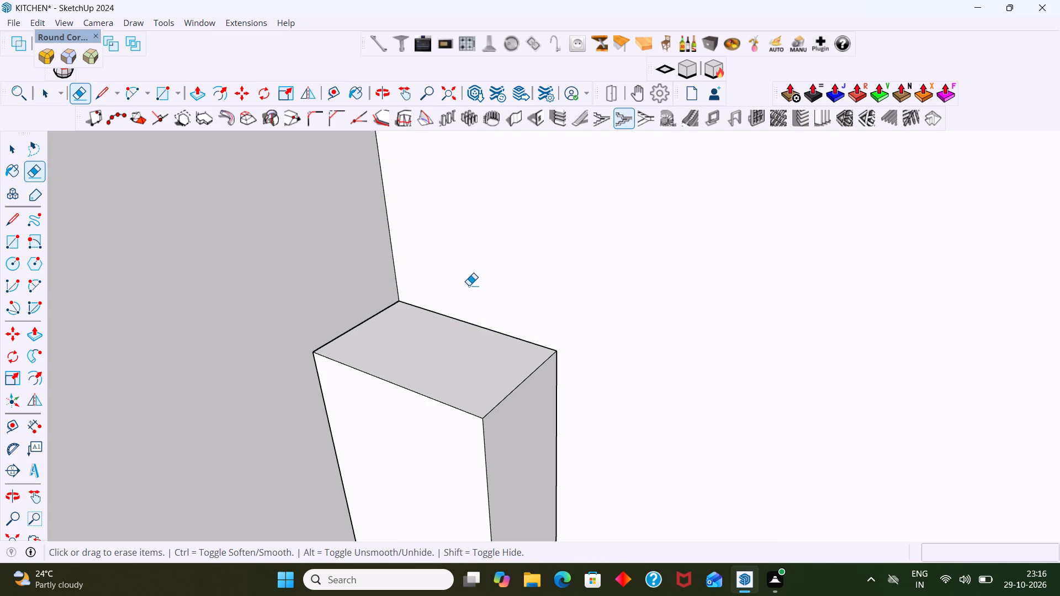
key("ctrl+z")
Open the fridge-and-sink elevation group, erase all lines of the tap outline above the sink cabinet, and close the group.
key("space")
double_click(462, 290)
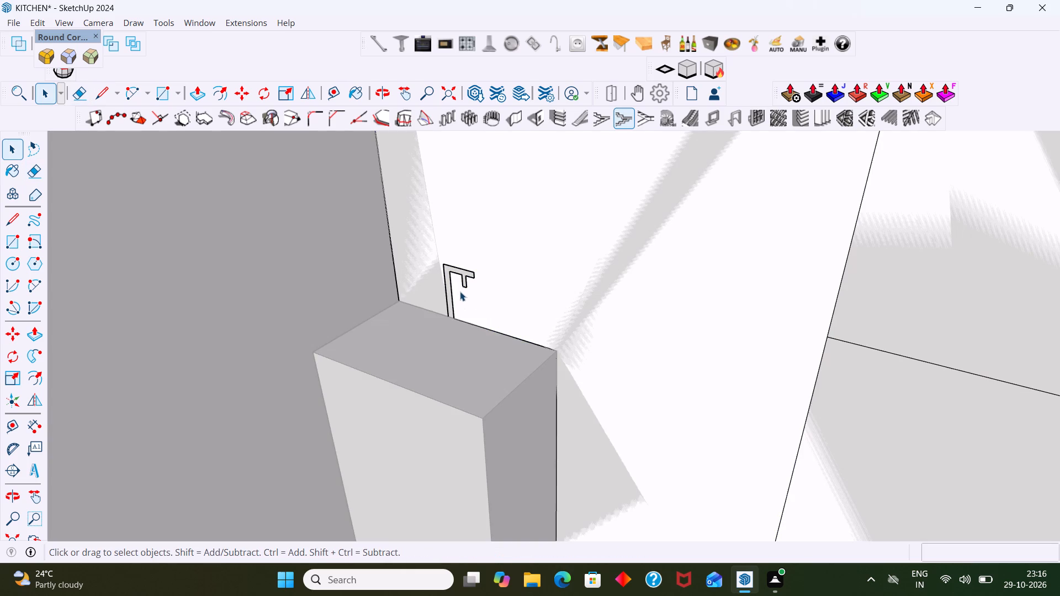
left_click(460, 291)
key("e")
left_click_drag(468, 296, 468, 294)
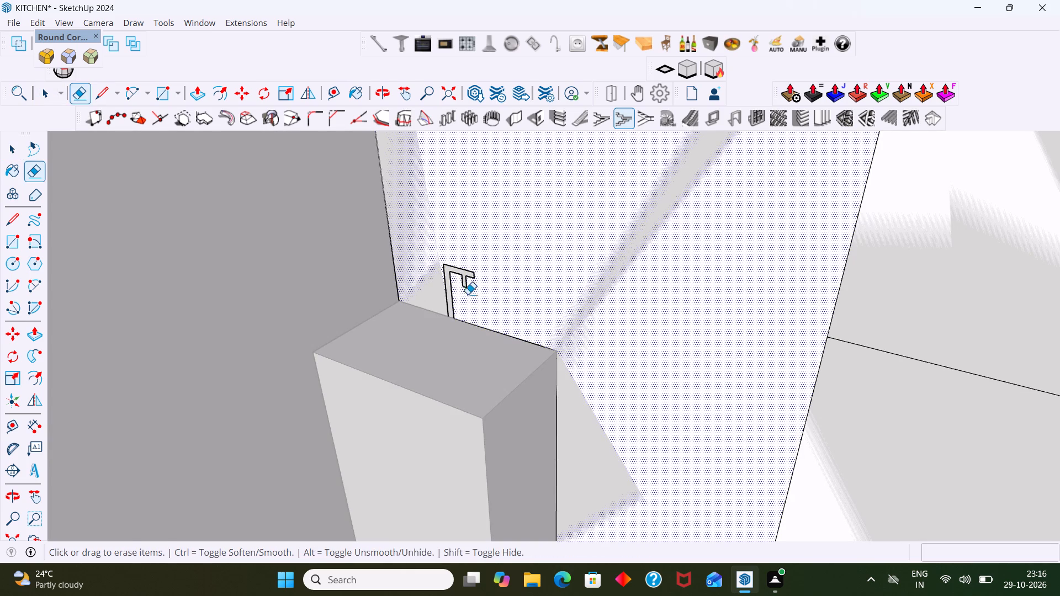
left_click_drag(468, 294, 462, 272)
left_click_drag(474, 292, 476, 269)
left_click_drag(476, 279, 468, 270)
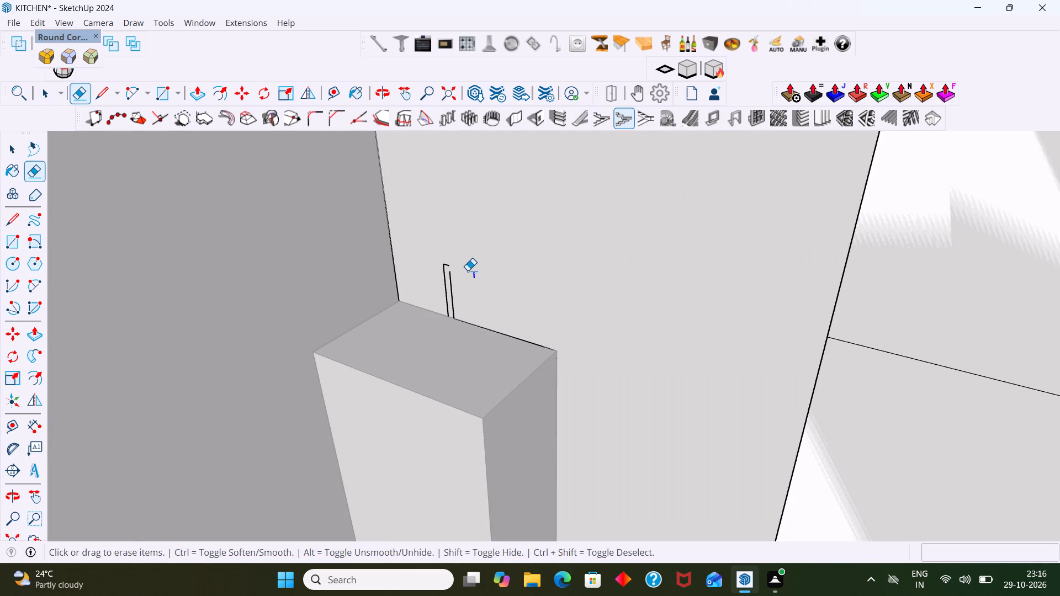
left_click_drag(468, 270, 452, 268)
left_click_drag(484, 299, 437, 266)
scroll(467, 269, "down", 1)
left_click_drag(459, 286, 459, 285)
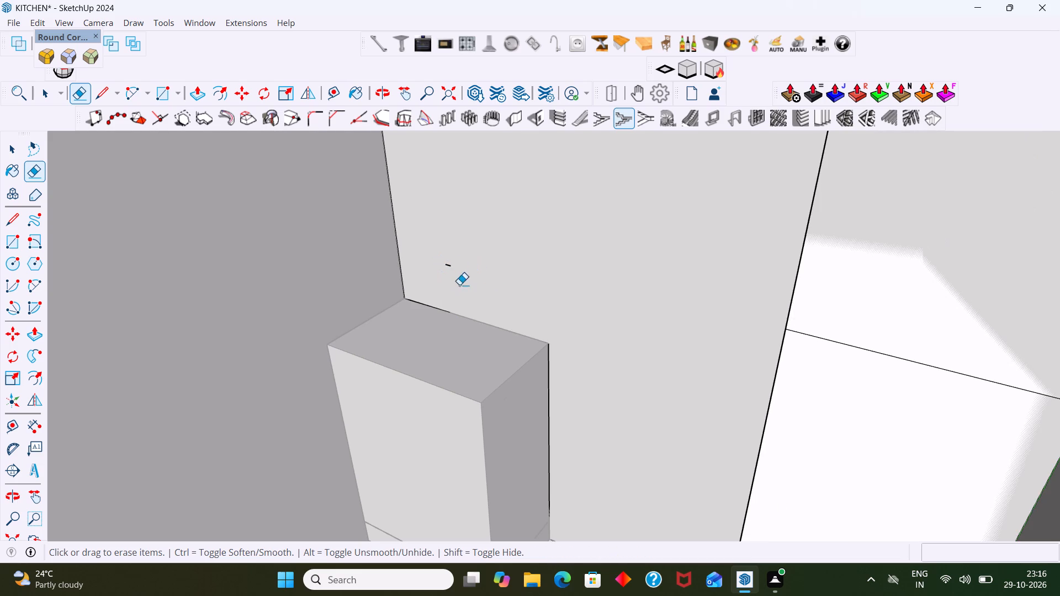
left_click_drag(459, 285, 451, 258)
left_click_drag(462, 280, 443, 270)
left_click(448, 268)
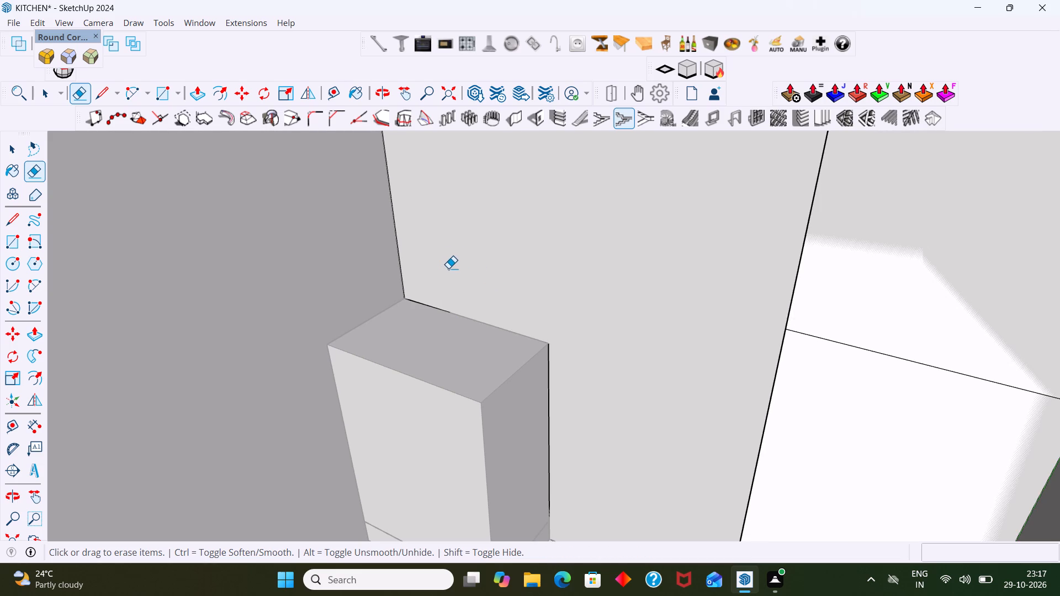
left_click(452, 267)
scroll(432, 304, "down", 5)
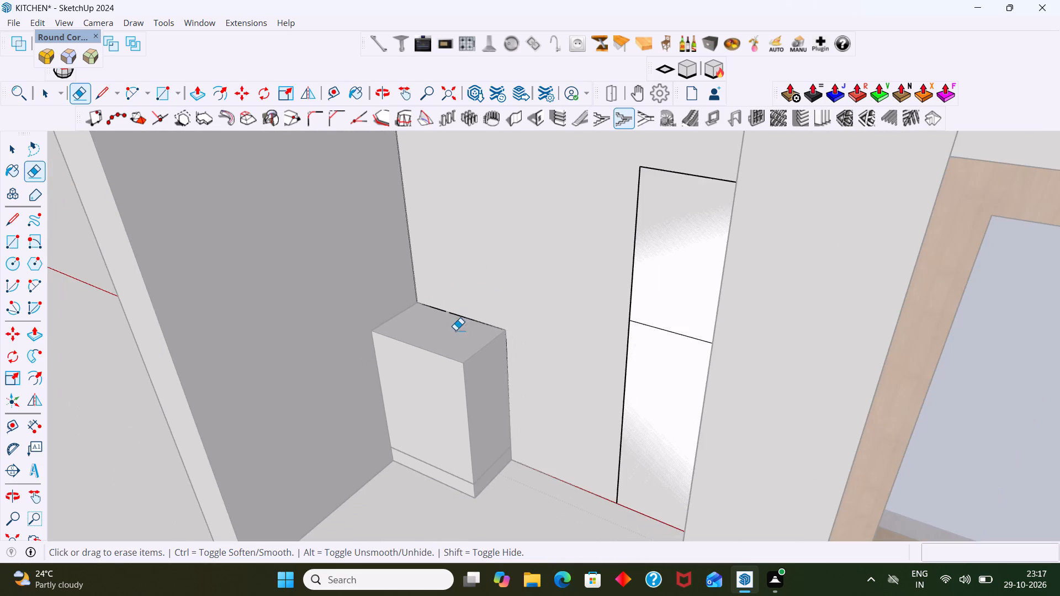
middle_click_drag(460, 328, 448, 327)
scroll(499, 328, "down", 5)
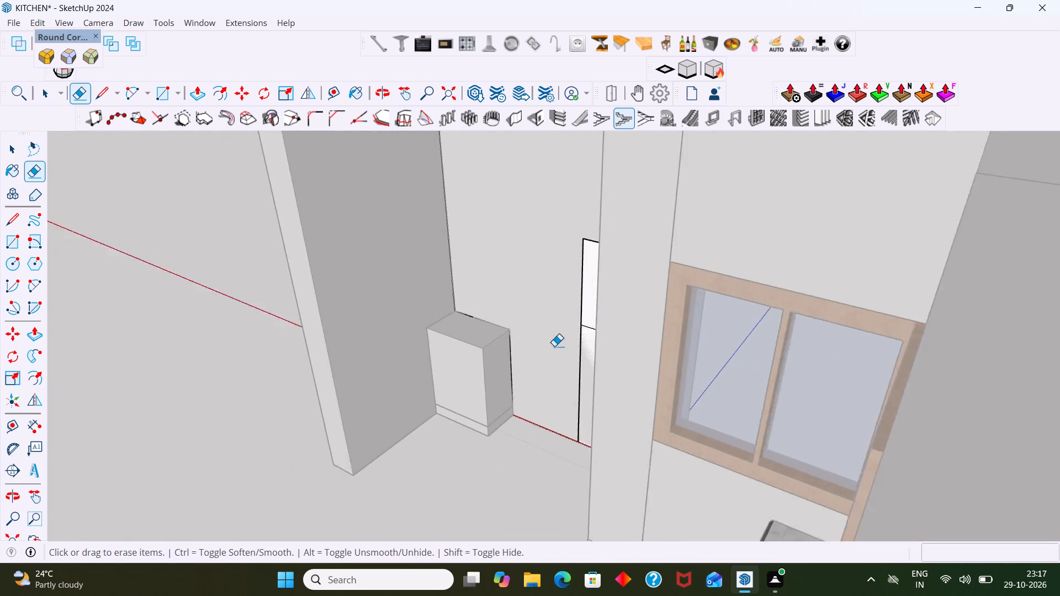
scroll(554, 346, "down", 3)
middle_click_drag(565, 401, 705, 387)
key("space")
left_click(282, 369)
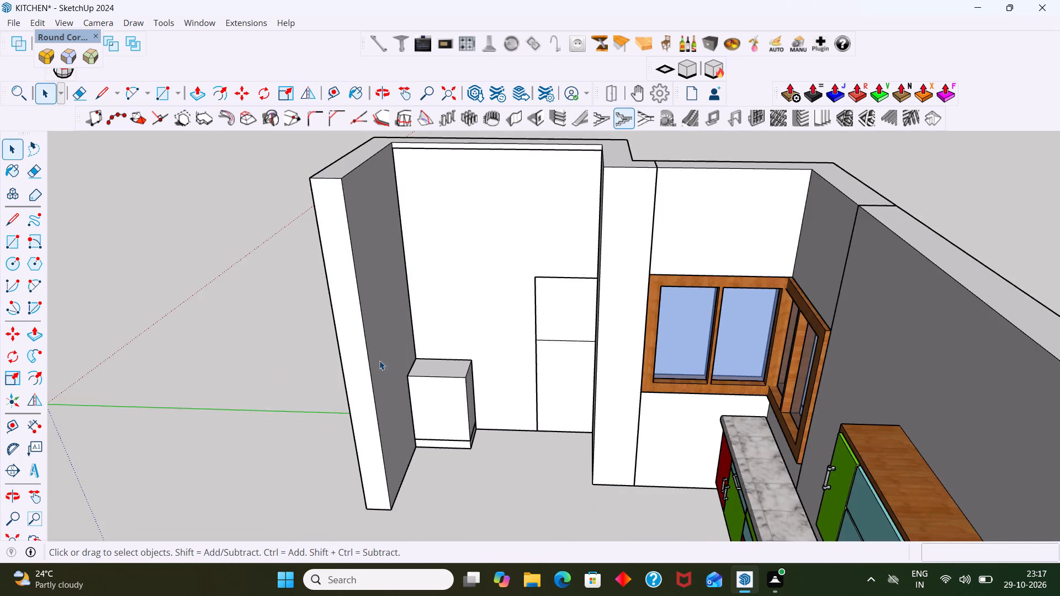
Examine the sink cabinet, the fridge outline and the surrounding kitchen walls from several angles.
scroll(379, 357, "down", 2)
middle_click_drag(444, 354, 463, 404)
scroll(438, 296, "up", 5)
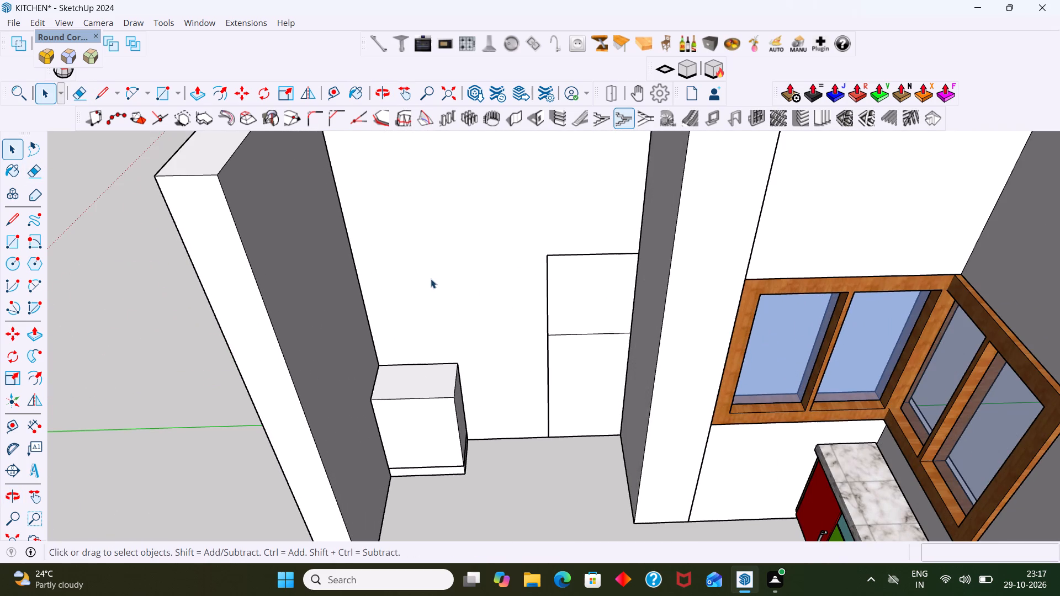
middle_click_drag(436, 284, 480, 449, "shift")
scroll(482, 445, "up", 2)
middle_click_drag(470, 443, 476, 317)
scroll(475, 343, "down", 4)
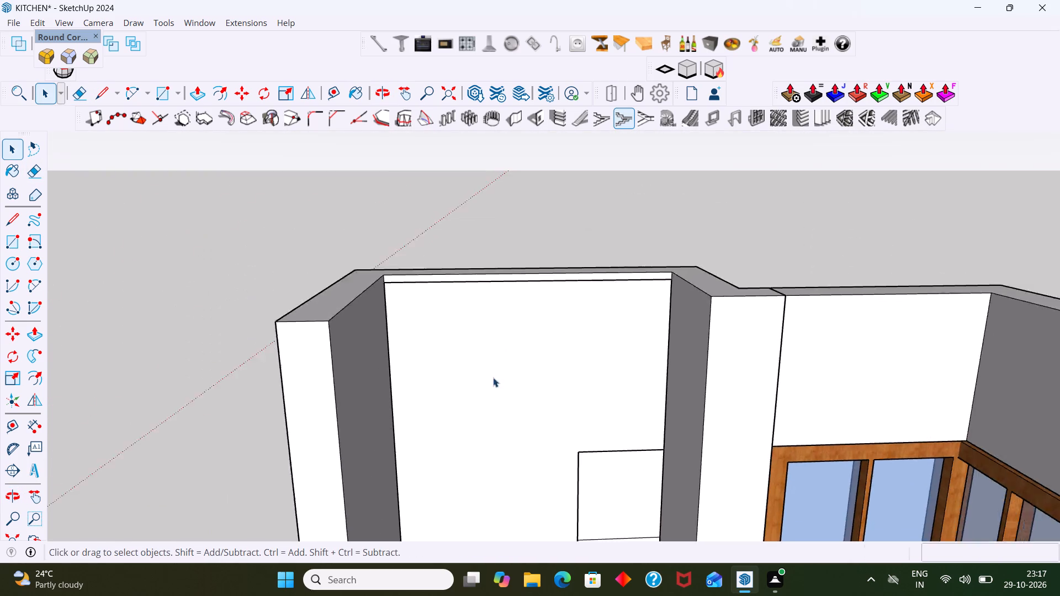
scroll(493, 377, "down", 7)
middle_click_drag(531, 440, 520, 367)
middle_click_drag(519, 396, 512, 480)
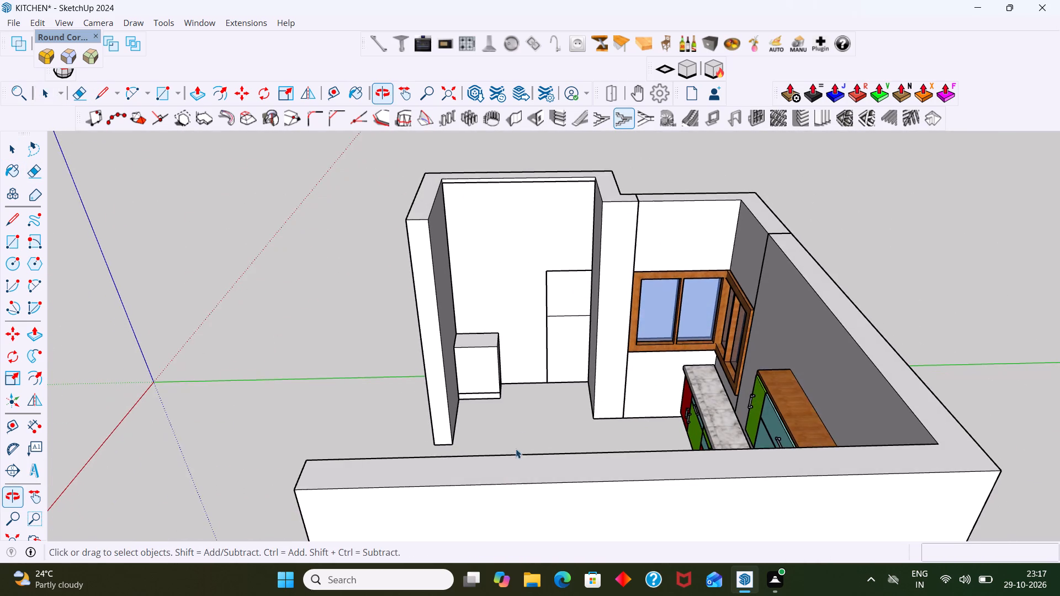
scroll(519, 375, "up", 8)
scroll(518, 377, "down", 4)
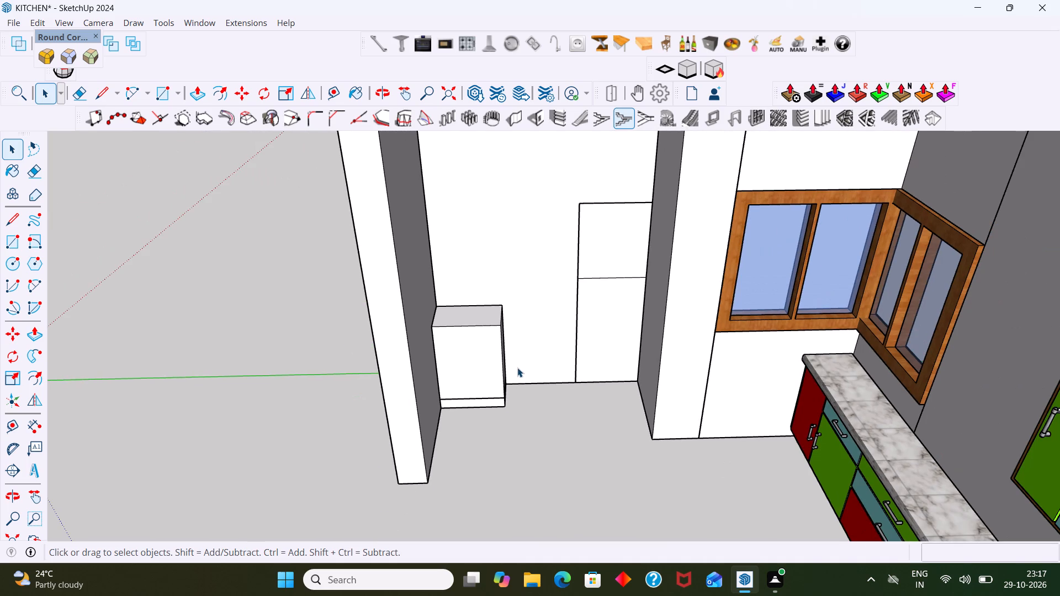
middle_click_drag(517, 368, 515, 406, "shift")
middle_click_drag(507, 386, 351, 359)
scroll(508, 347, "up", 5)
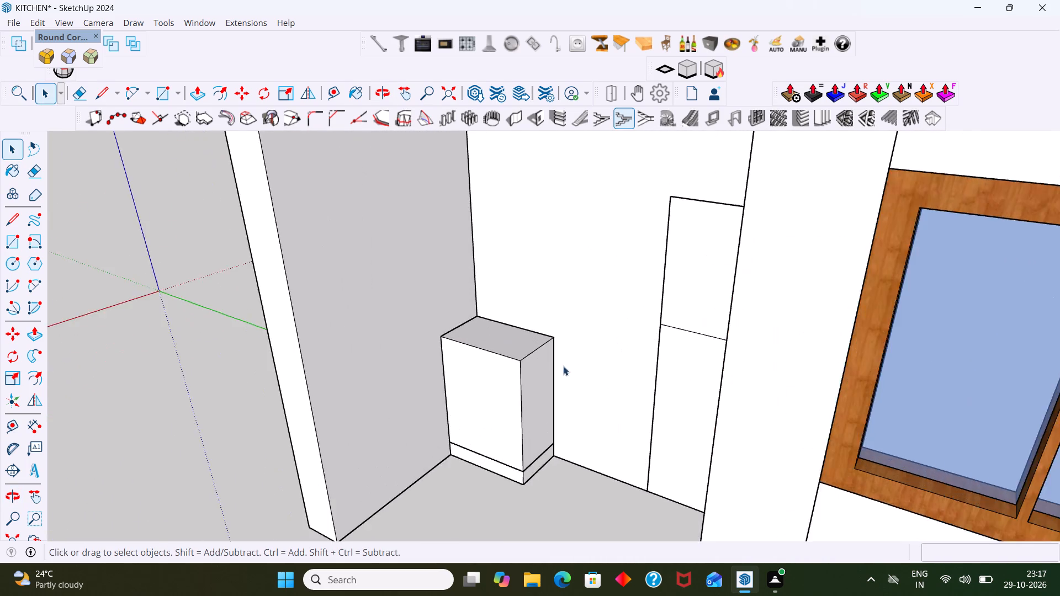
scroll(563, 366, "up", 6)
scroll(500, 376, "down", 11)
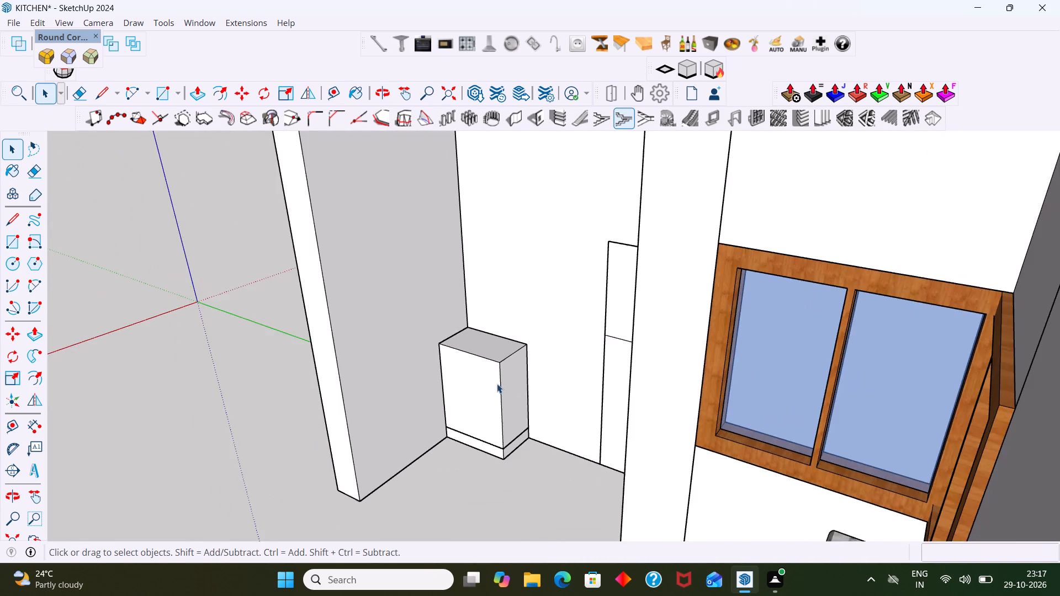
middle_click_drag(495, 384, 726, 389)
scroll(545, 420, "up", 5)
scroll(519, 424, "down", 3)
middle_click_drag(512, 414, 413, 417)
scroll(423, 402, "down", 11)
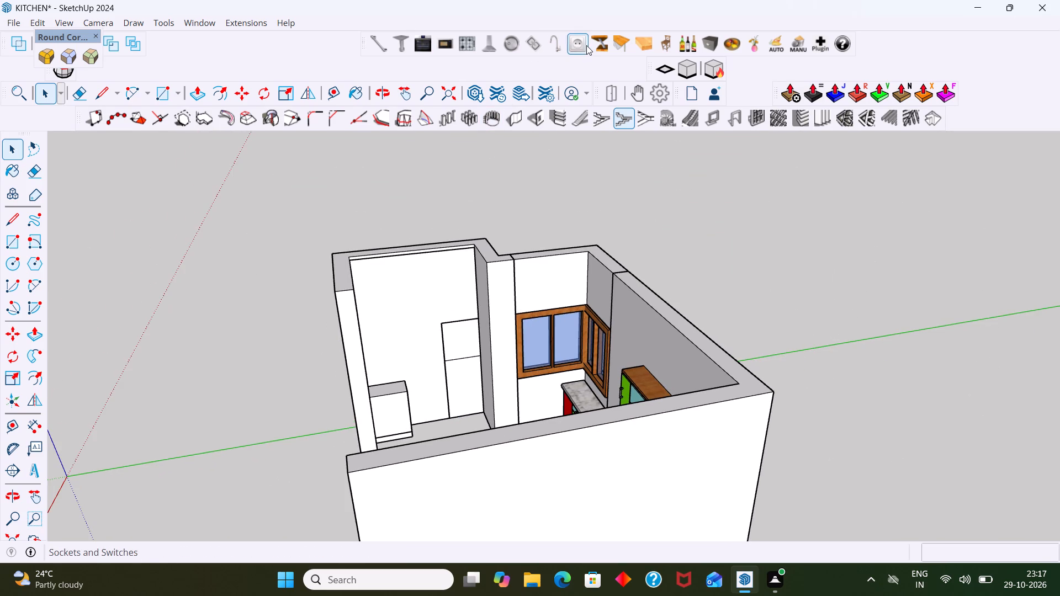
Insert the Sink for Furniture 80cm component with its tap and place it in the open space outside the side wall.
left_click(534, 45)
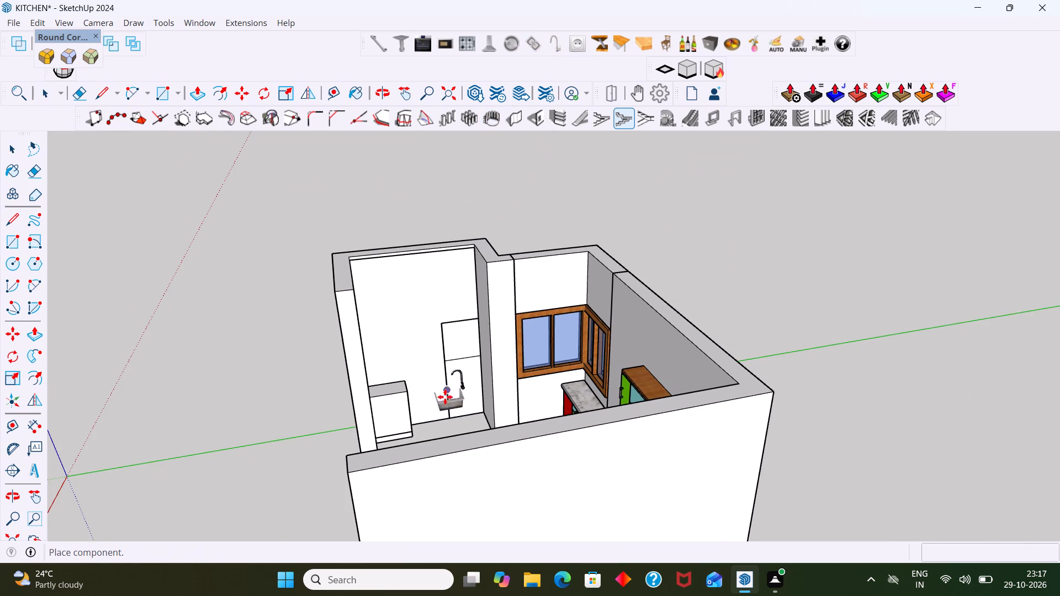
scroll(414, 406, "up", 20)
scroll(414, 406, "up", 3)
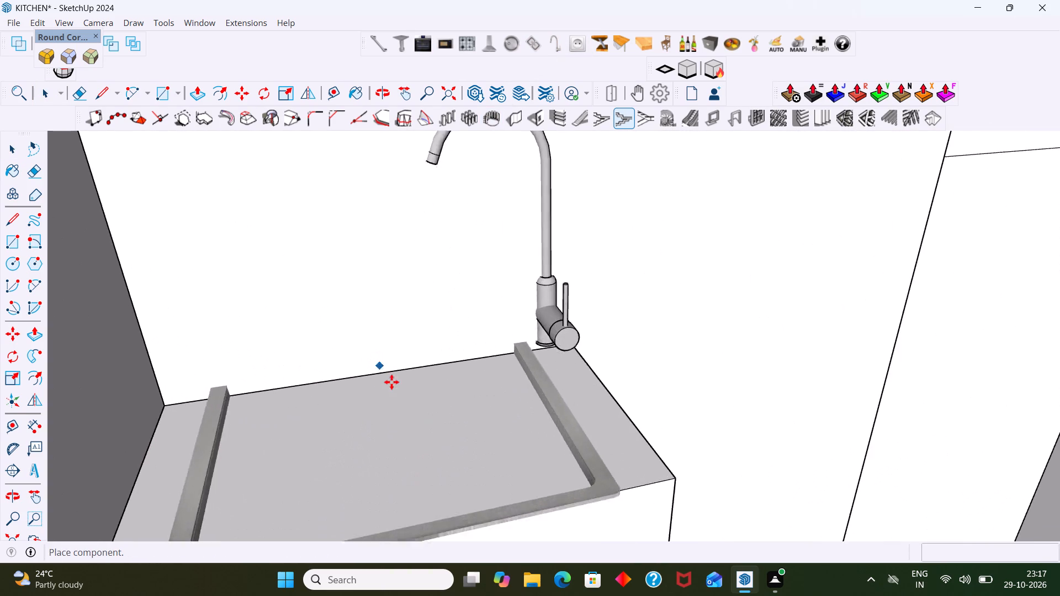
scroll(391, 382, "up", 3)
scroll(448, 458, "down", 4)
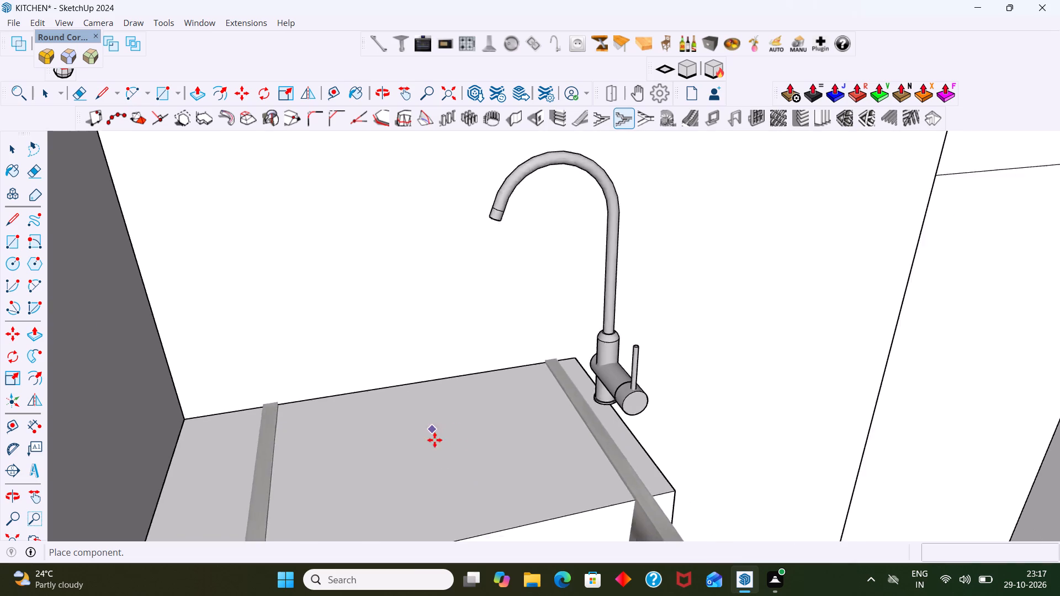
scroll(434, 440, "down", 16)
scroll(422, 444, "up", 2)
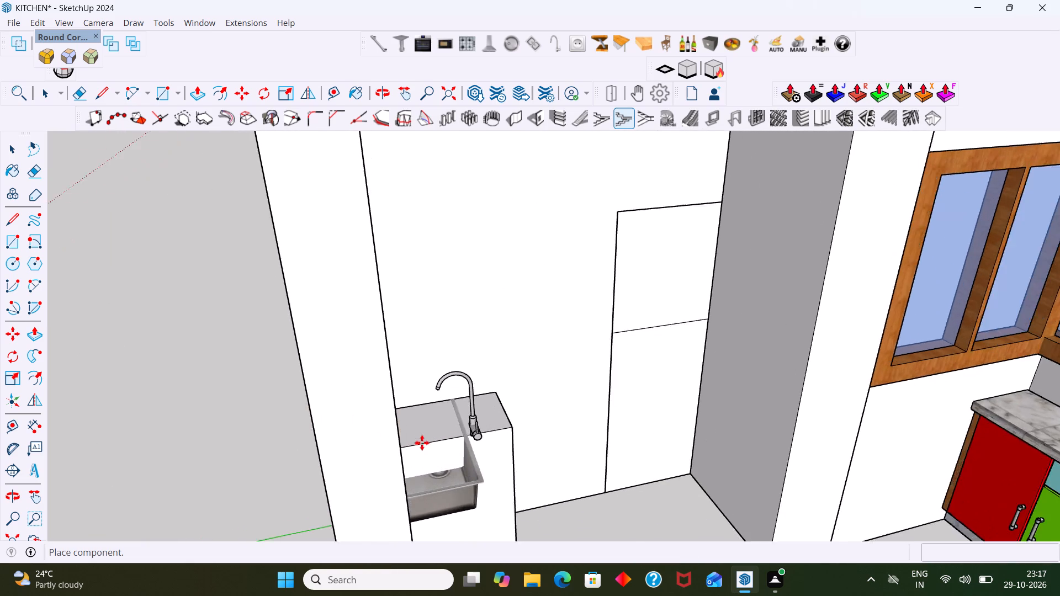
scroll(422, 443, "up", 3)
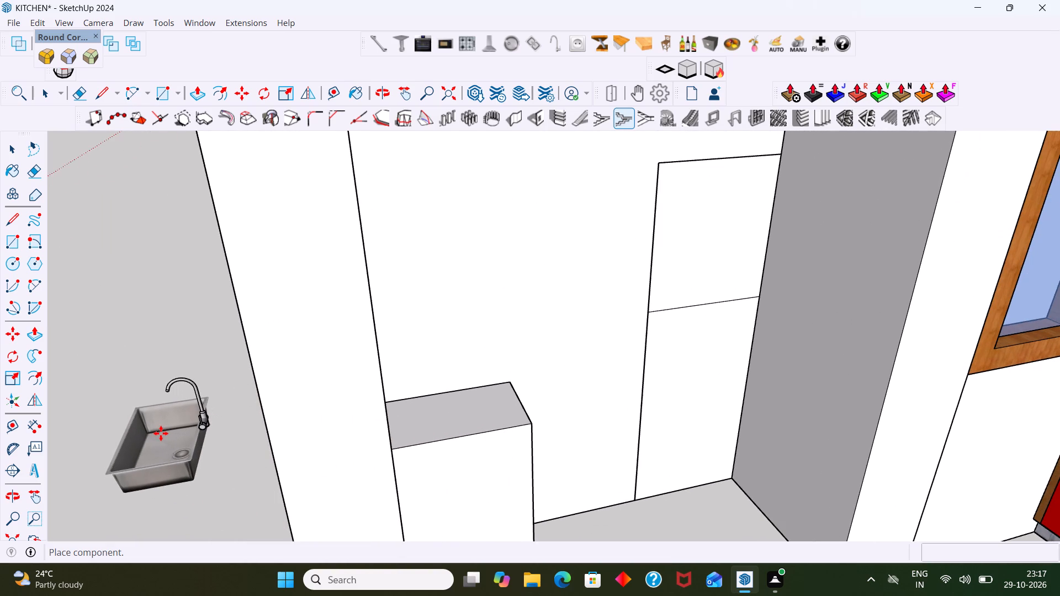
left_click(160, 433)
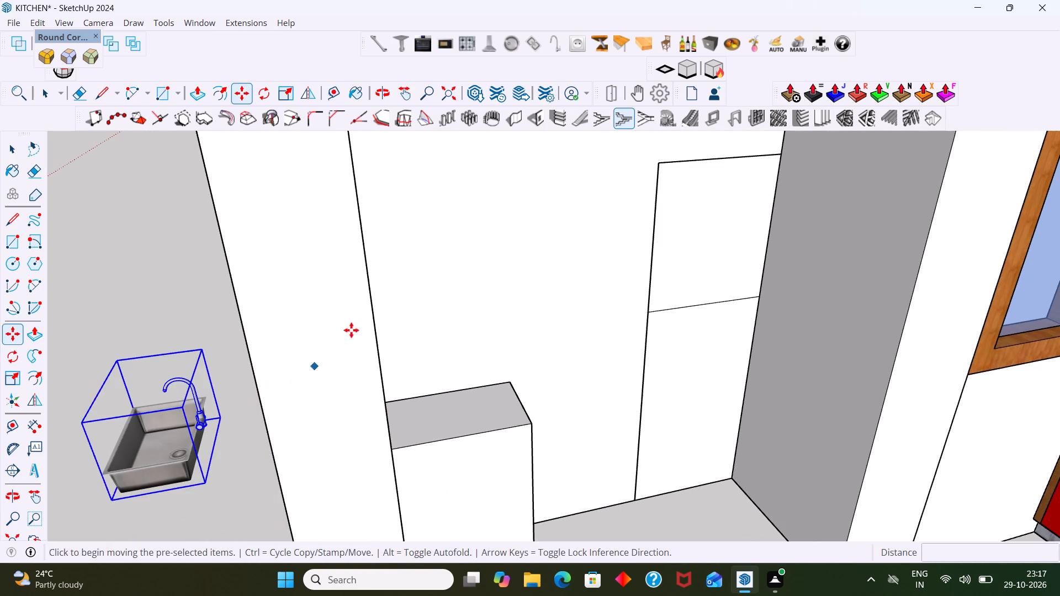
Switch the placed sink to the double-bowl variant with a tap.
left_click(539, 44)
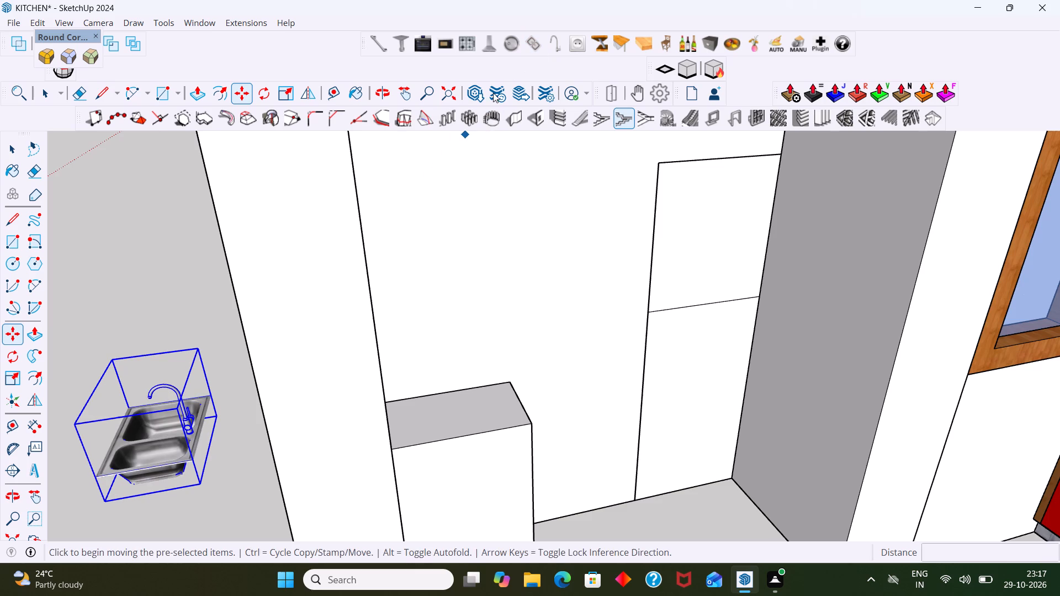
Rescale the double-bowl sink freehand by its edge grips, ending with a factor of about 0.86 along the green direction.
key("space")
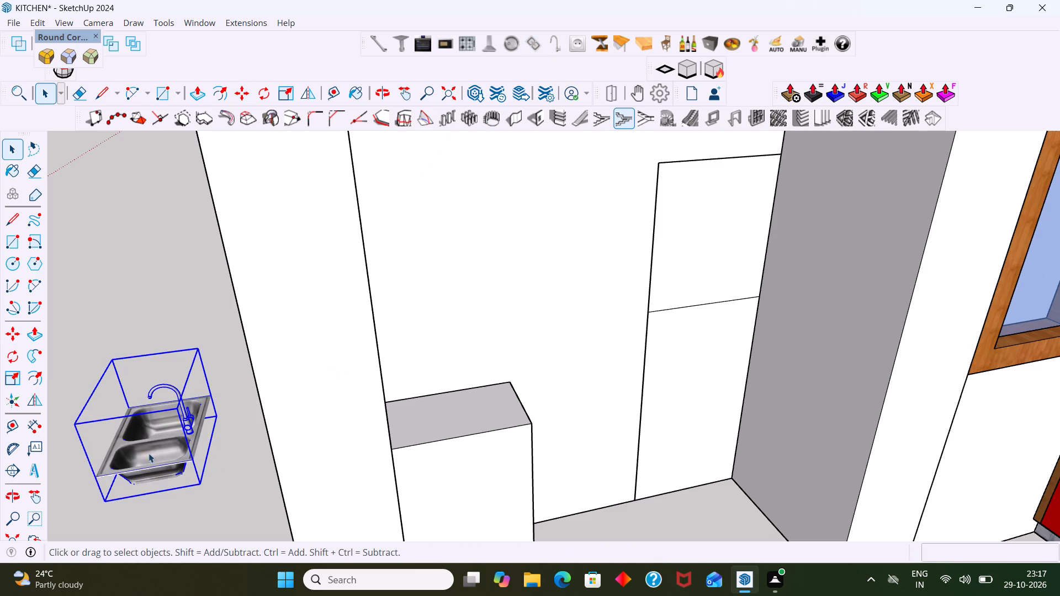
middle_click_drag(192, 398, 230, 389)
scroll(195, 441, "down", 5)
left_click(204, 464)
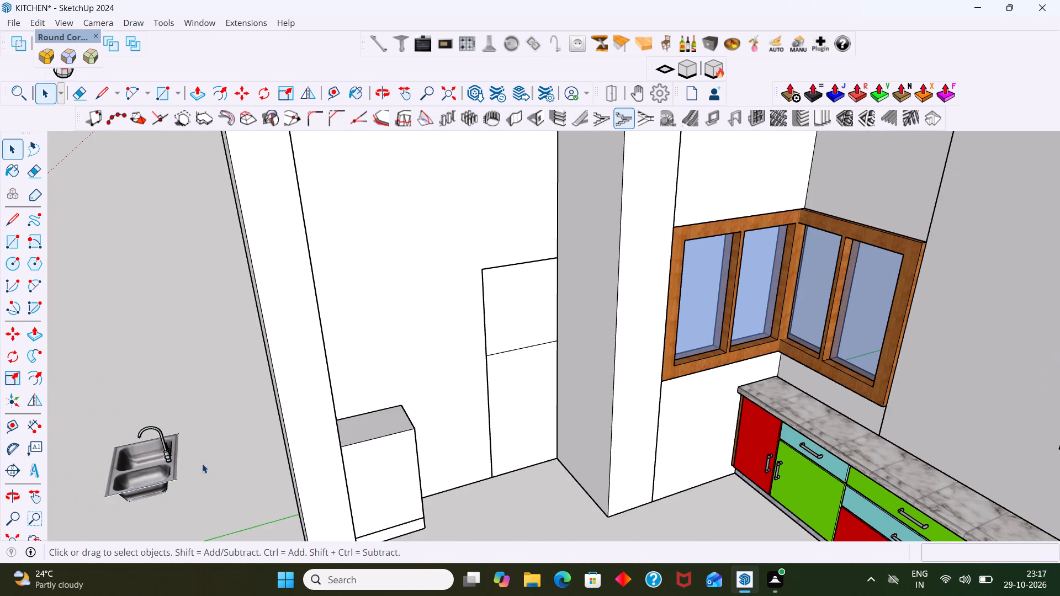
scroll(170, 469, "down", 3)
scroll(182, 475, "up", 2)
middle_click_drag(224, 471, 188, 484)
scroll(184, 464, "up", 3)
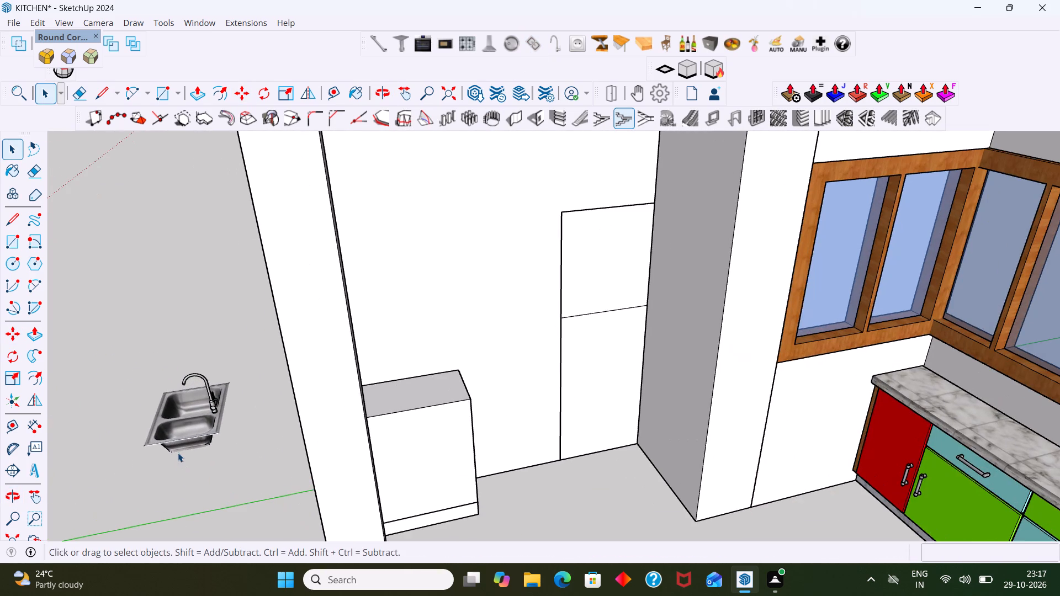
left_click(178, 431)
key("s")
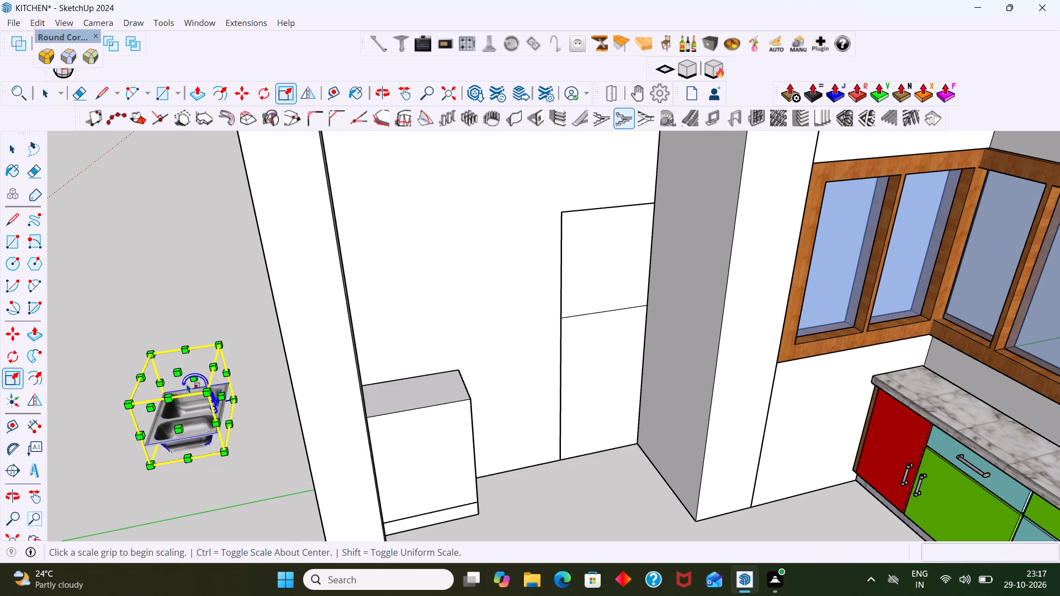
left_click(185, 349)
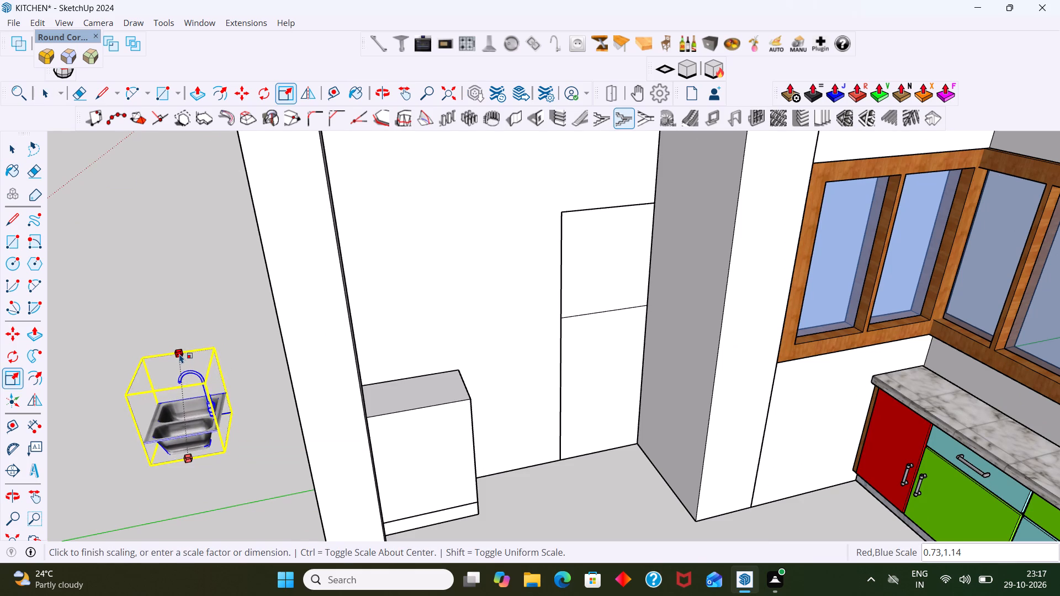
left_click(179, 354)
left_click(135, 382)
left_click(151, 380)
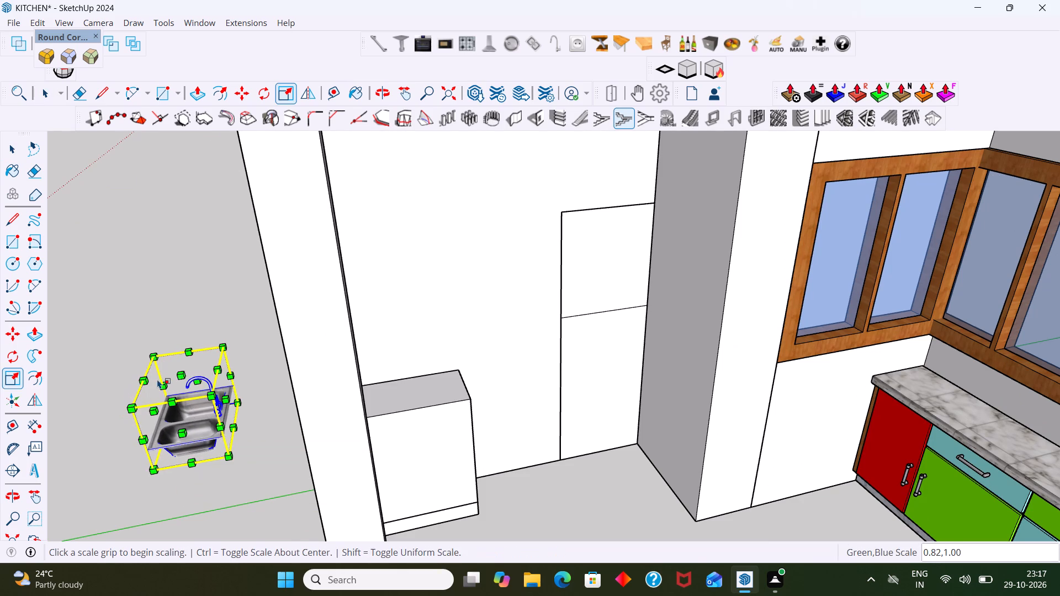
left_click(224, 372)
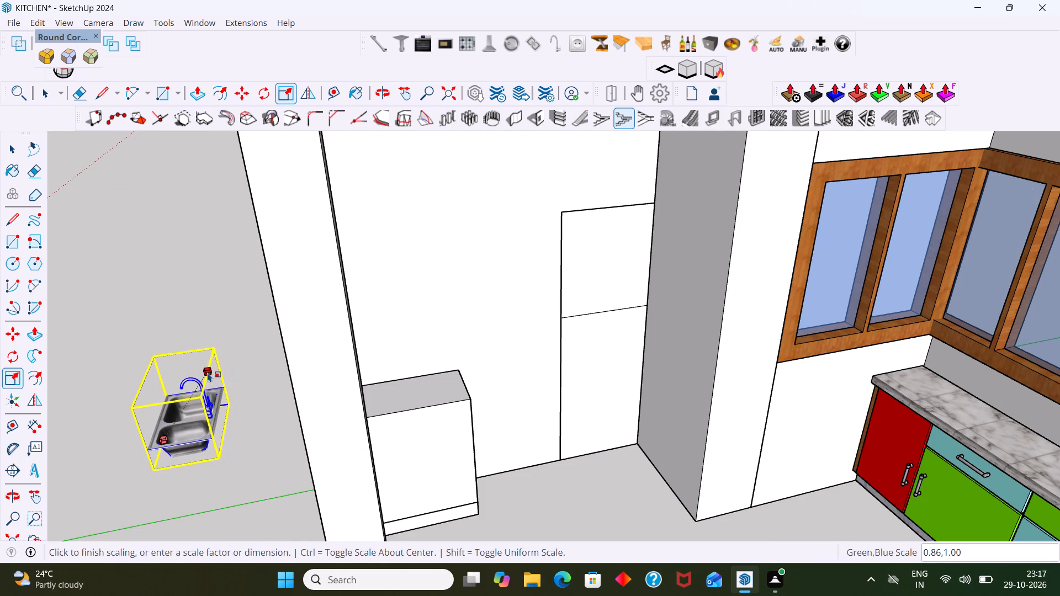
left_click(206, 372)
key("space")
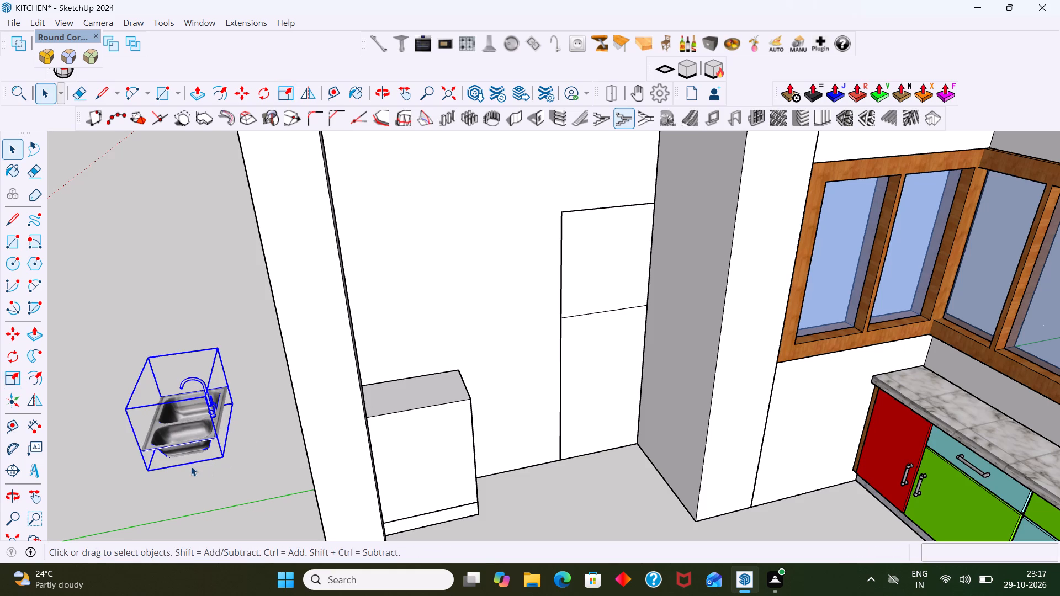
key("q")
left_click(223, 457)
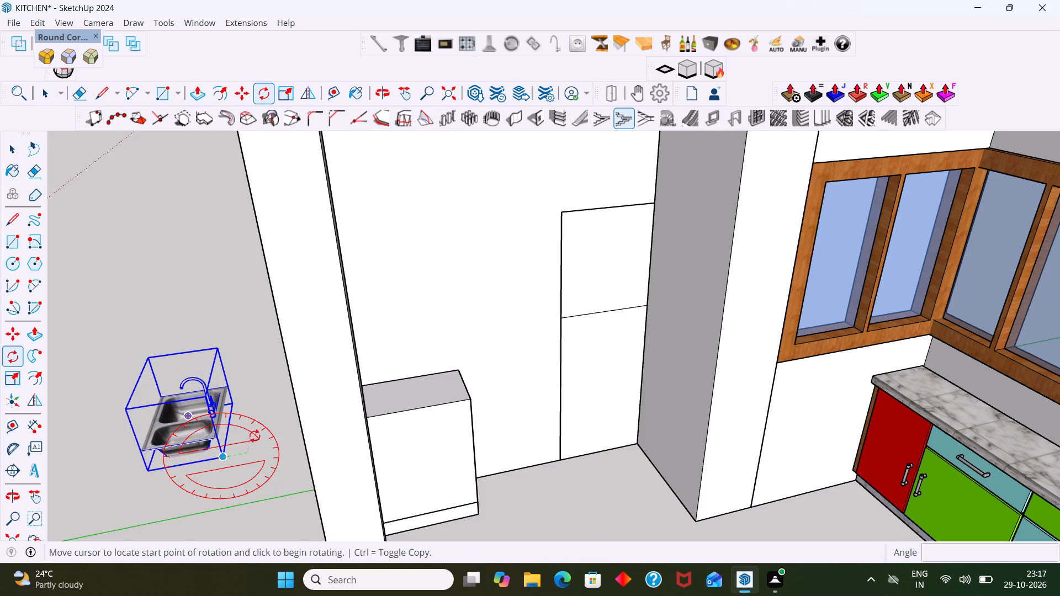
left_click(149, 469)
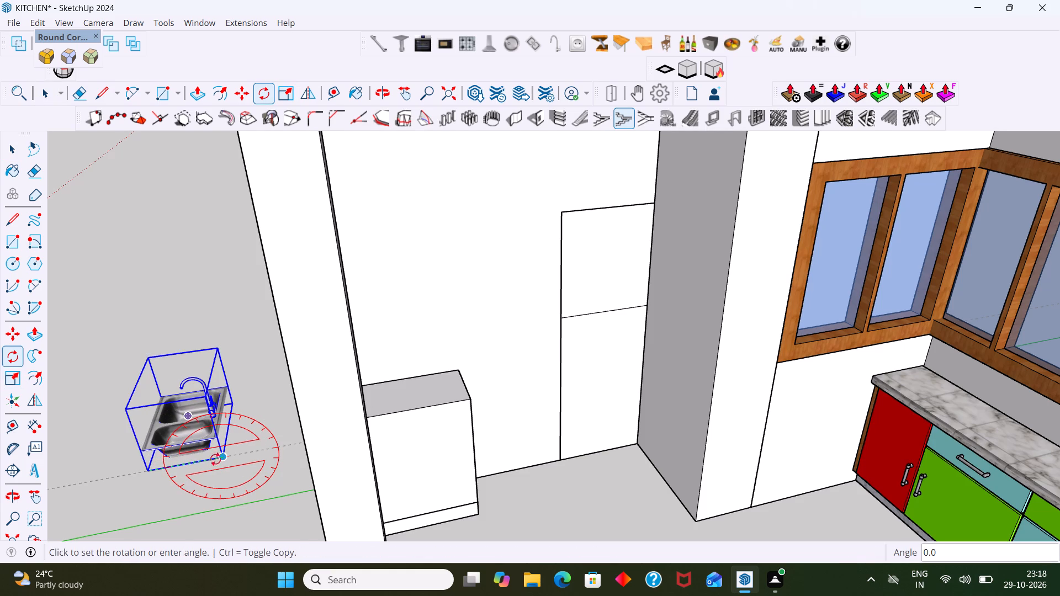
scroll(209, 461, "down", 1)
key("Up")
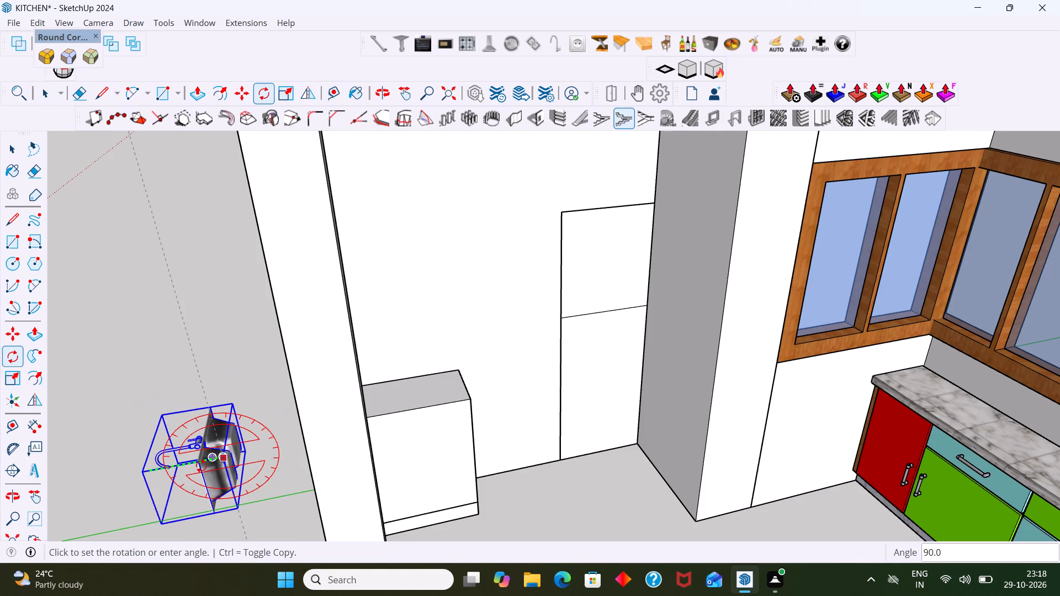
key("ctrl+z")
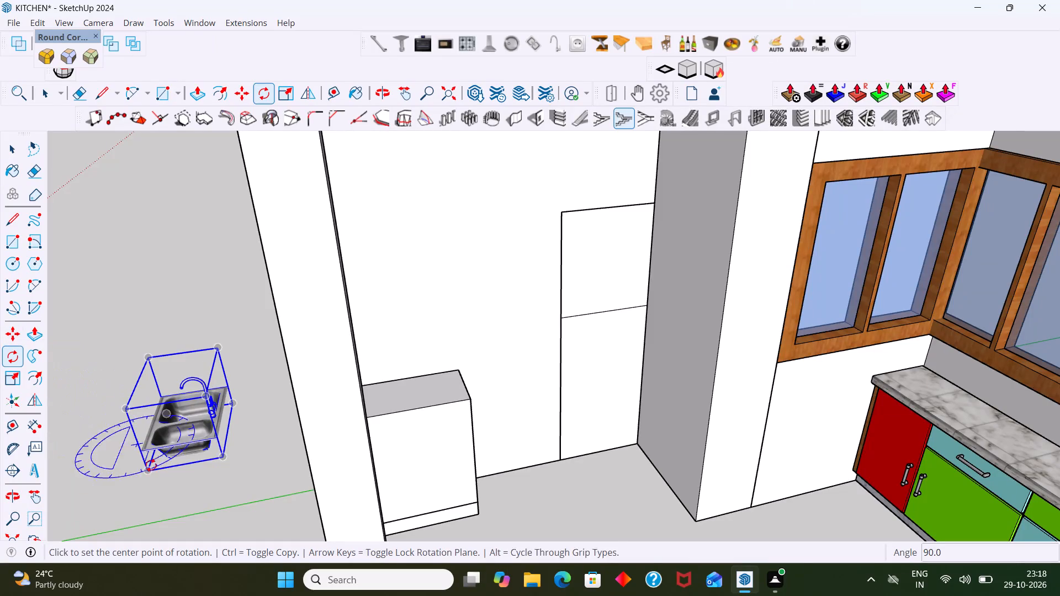
Rotate the sink 90° horizontally about its lower corner and deselect it.
left_click(144, 475)
left_click(220, 457)
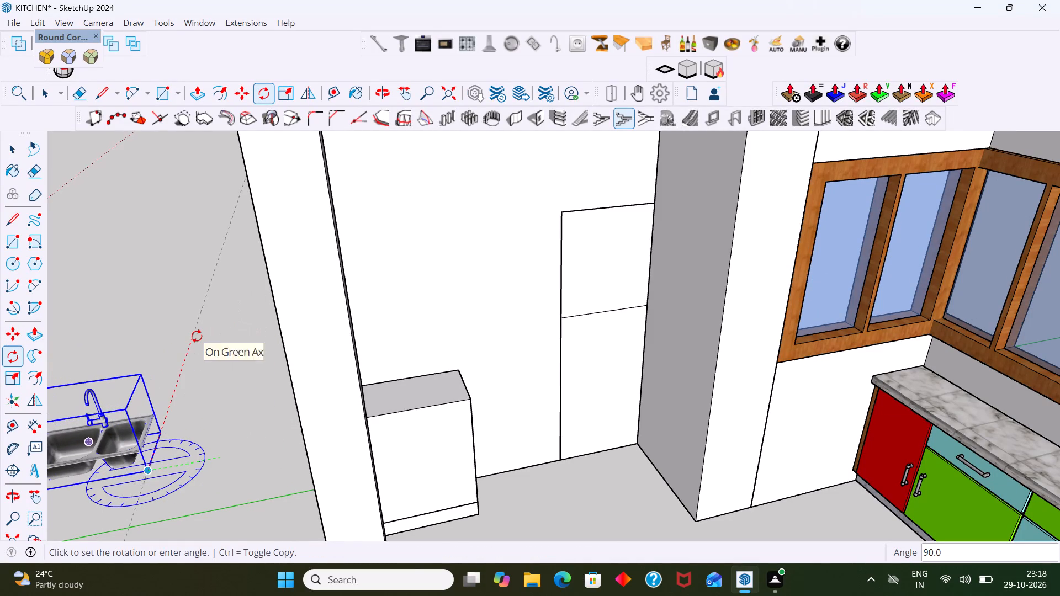
left_click(196, 336)
key("space")
left_click(182, 432)
Move the sink about 2755 mm onto the sink cabinet, setting its tap-side rim on the back edge of the cabinet top.
scroll(182, 434, "down", 2)
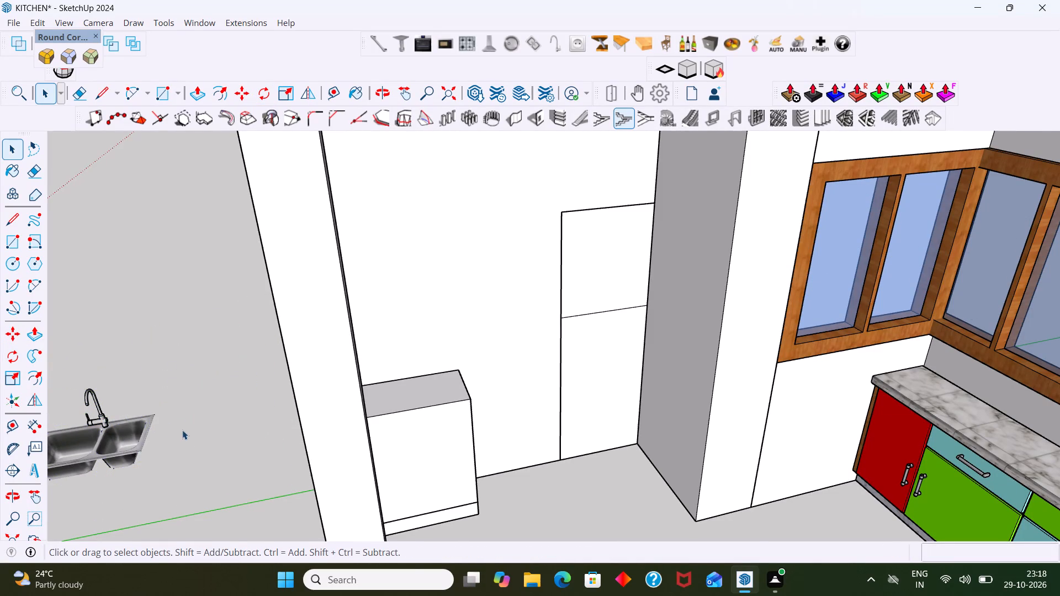
scroll(182, 430, "down", 2)
left_click(136, 428)
key("m")
left_click(135, 429)
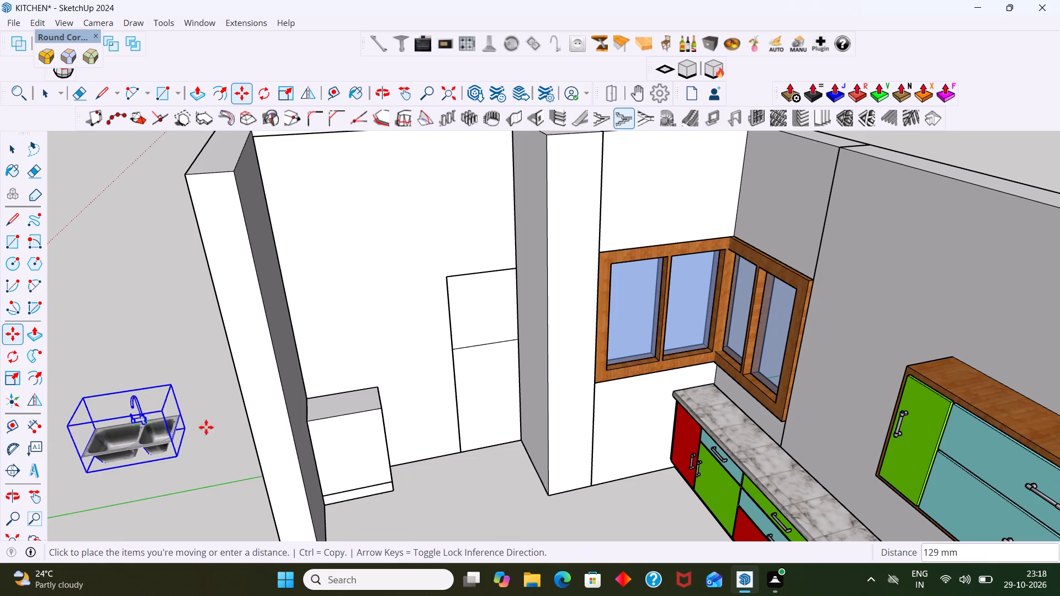
scroll(343, 393, "up", 10)
scroll(394, 392, "up", 1)
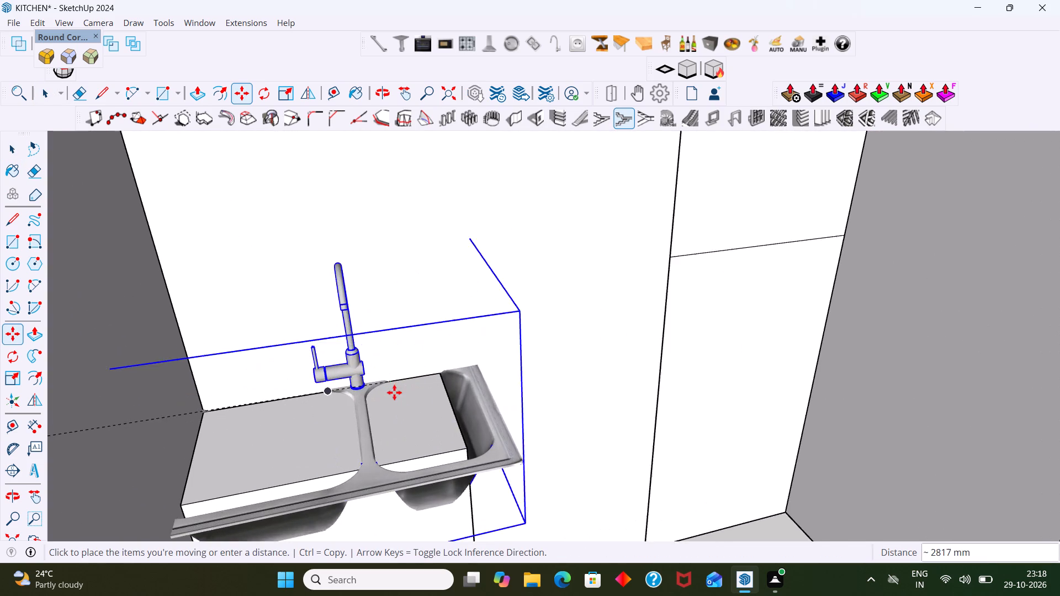
scroll(394, 392, "up", 2)
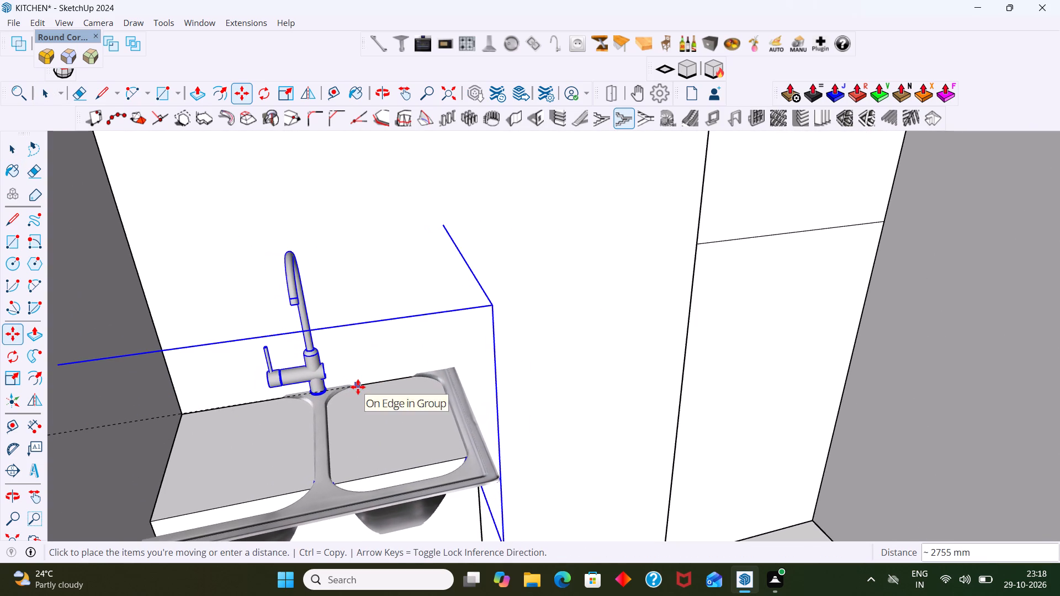
left_click(358, 387)
Scale the sink to about 0.80 in depth so its front rim lines up with the cabinet's front.
key("s")
scroll(296, 361, "down", 2)
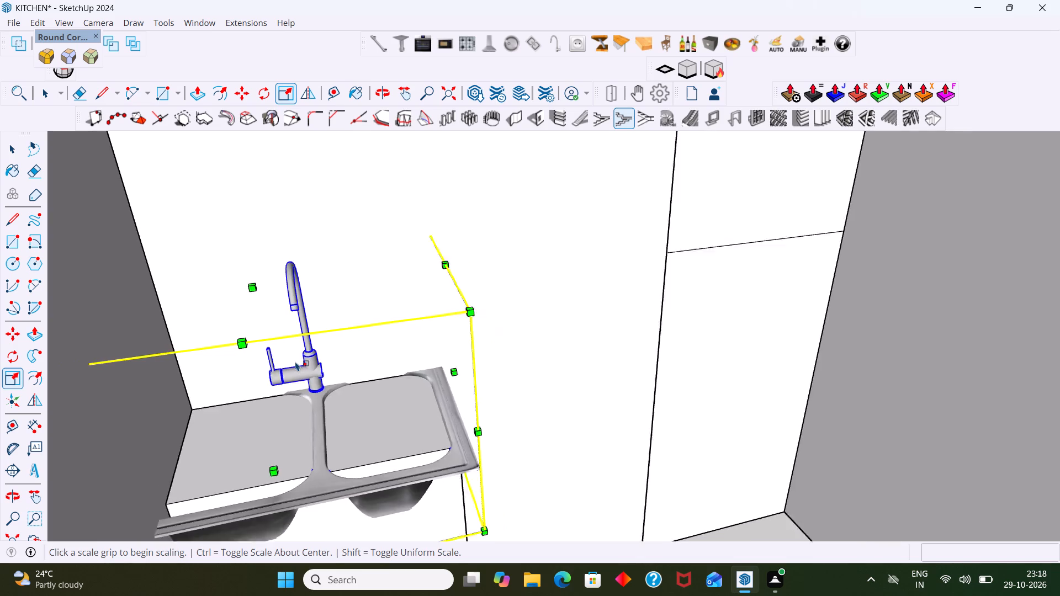
scroll(295, 361, "down", 5)
middle_click_drag(317, 434, 238, 441)
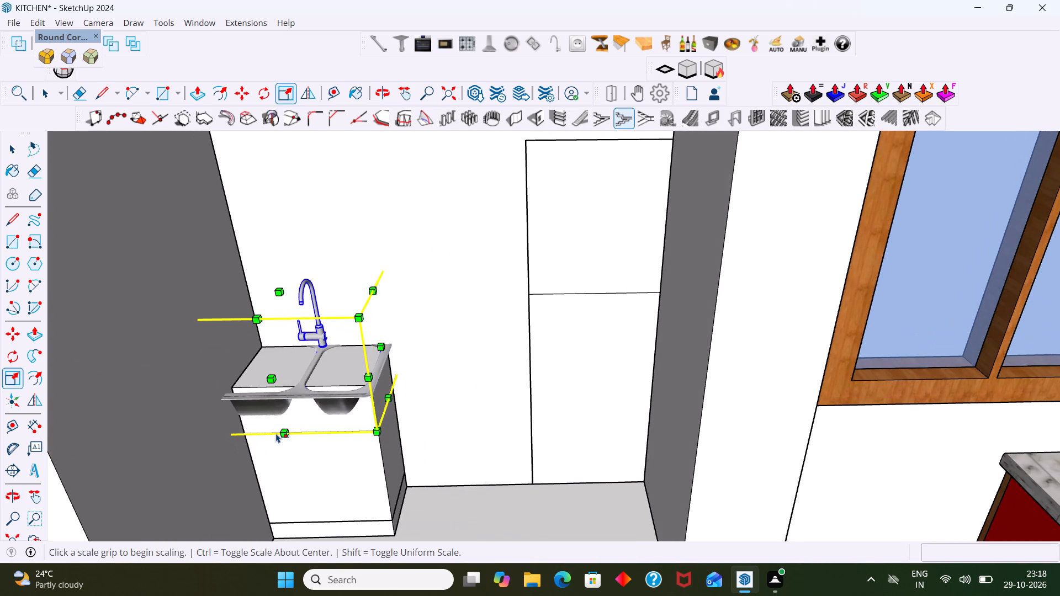
left_click(281, 433)
scroll(295, 407, "up", 6)
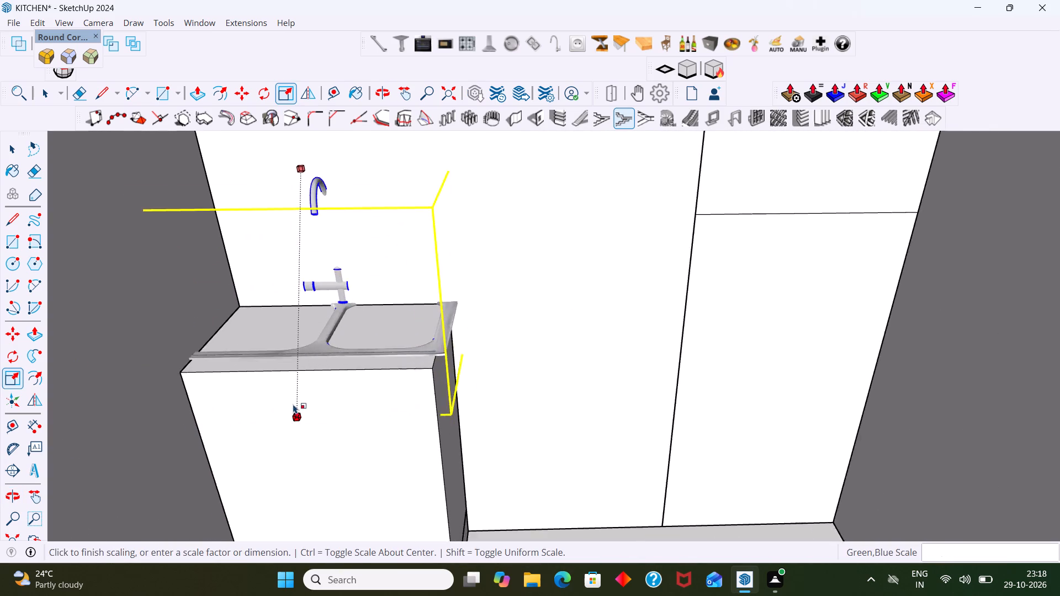
scroll(293, 404, "up", 3)
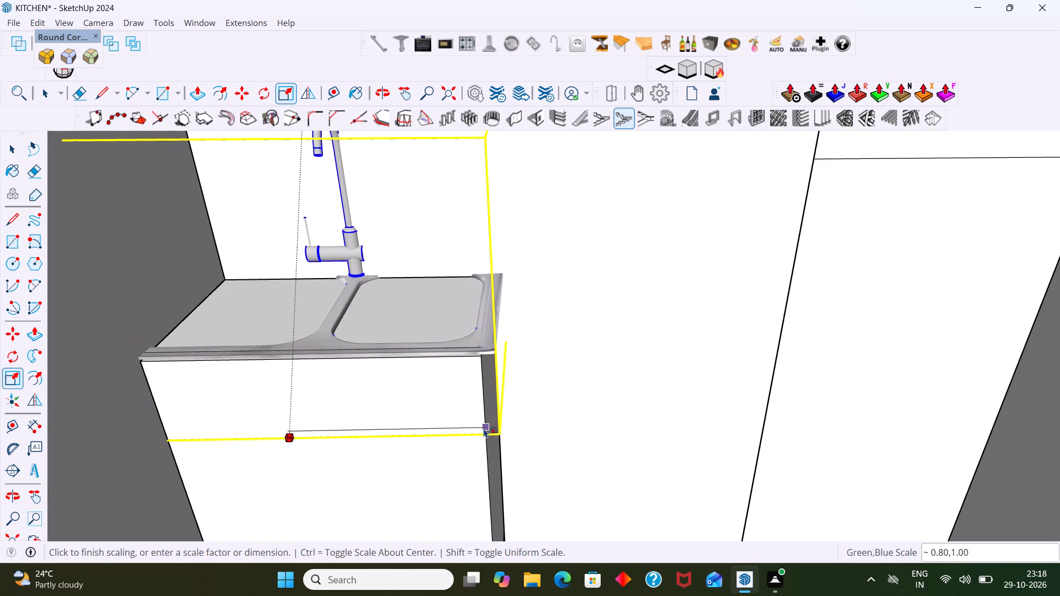
left_click(484, 428)
Scale the sink to about 0.97 in width and 0.69 in height, bringing its underside level with the cabinet top.
scroll(467, 401, "down", 1)
middle_click_drag(476, 363, 283, 368)
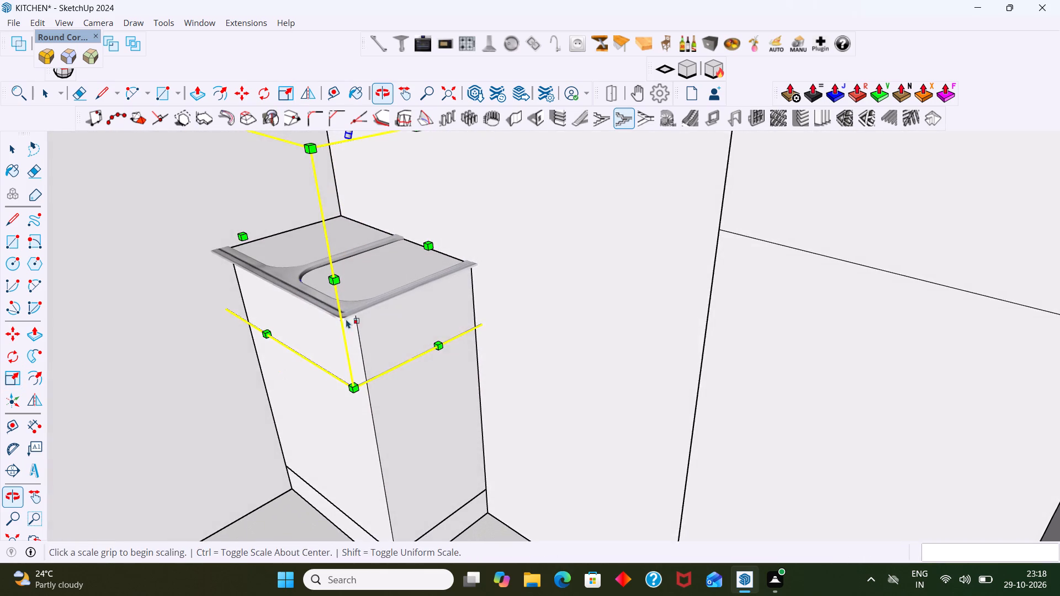
scroll(354, 306, "up", 13)
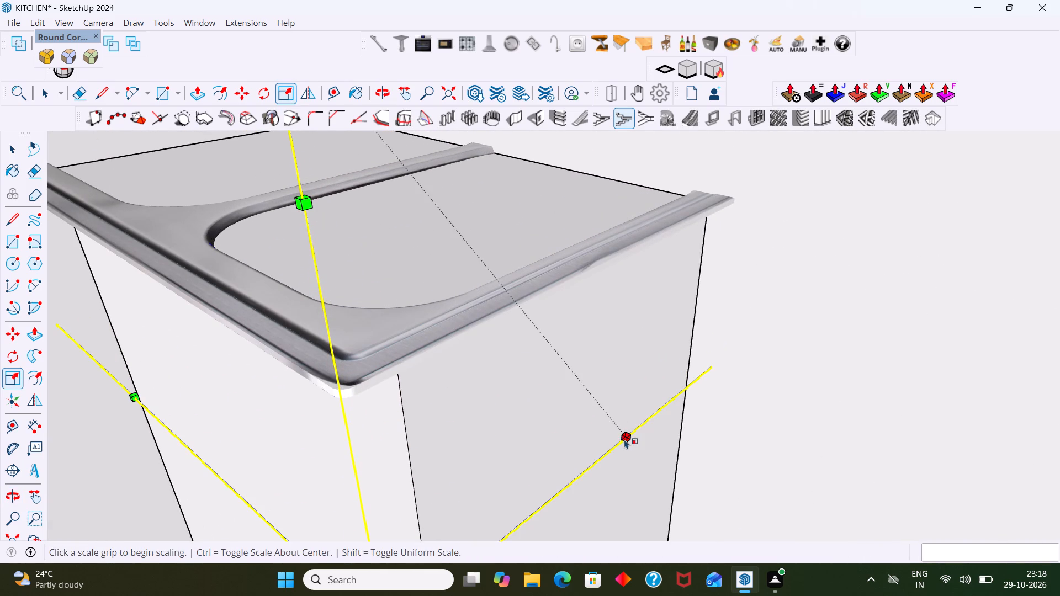
left_click(624, 438)
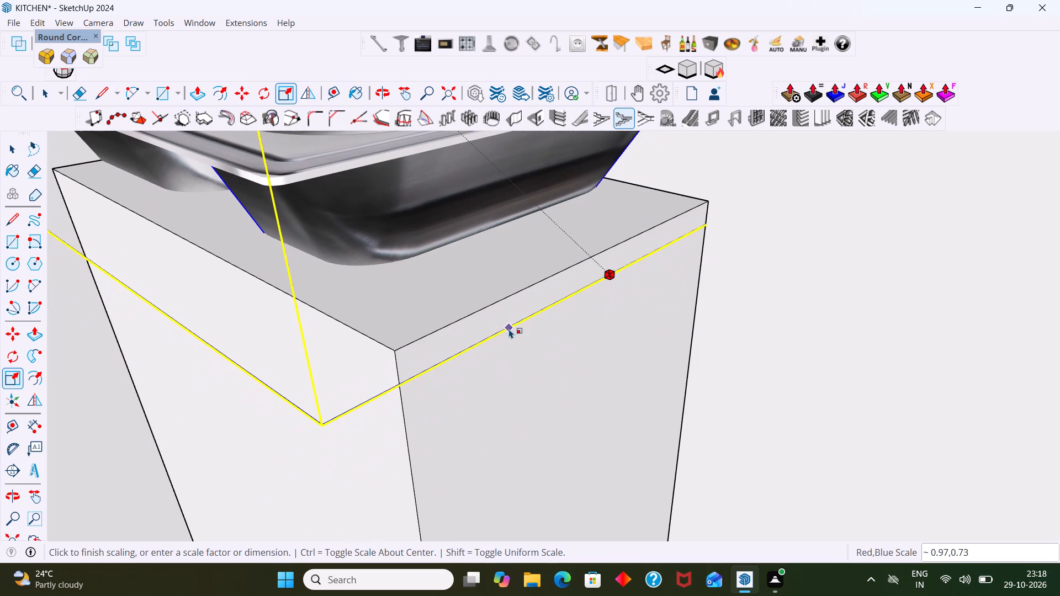
left_click(517, 297)
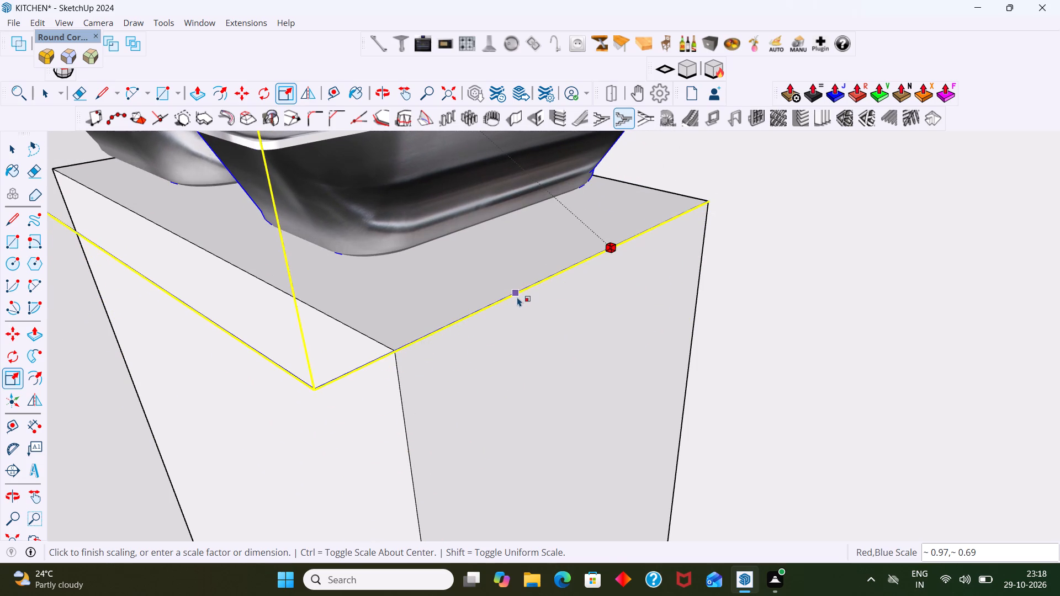
Examine how the resized sink sits on its cabinet and against the surrounding walls, from above and from several angles.
scroll(513, 300, "down", 16)
middle_click_drag(507, 309, 449, 316)
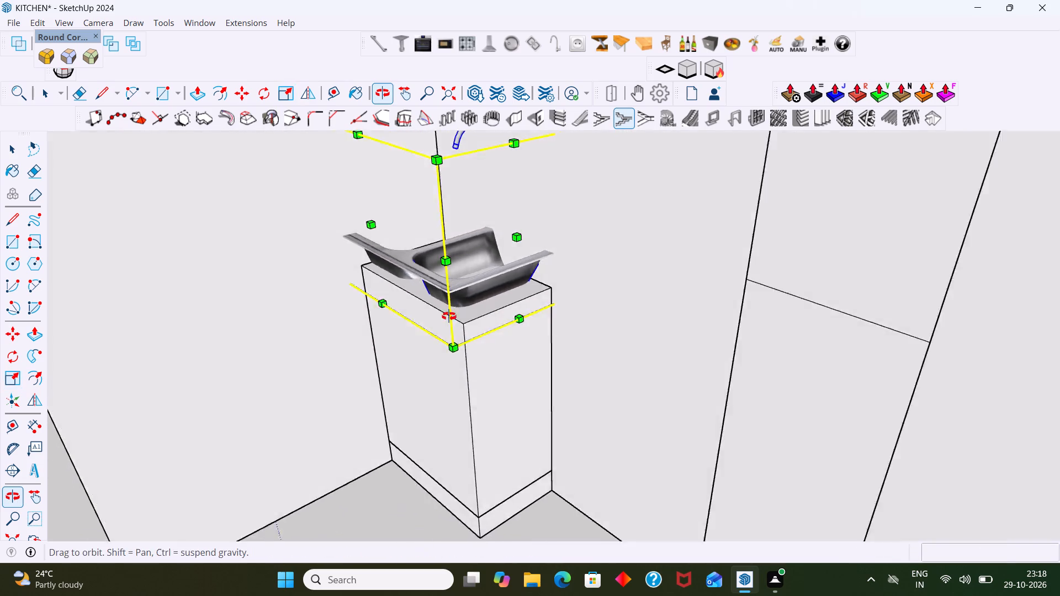
middle_click_drag(449, 316, 326, 337)
scroll(401, 309, "down", 20)
scroll(401, 309, "down", 6)
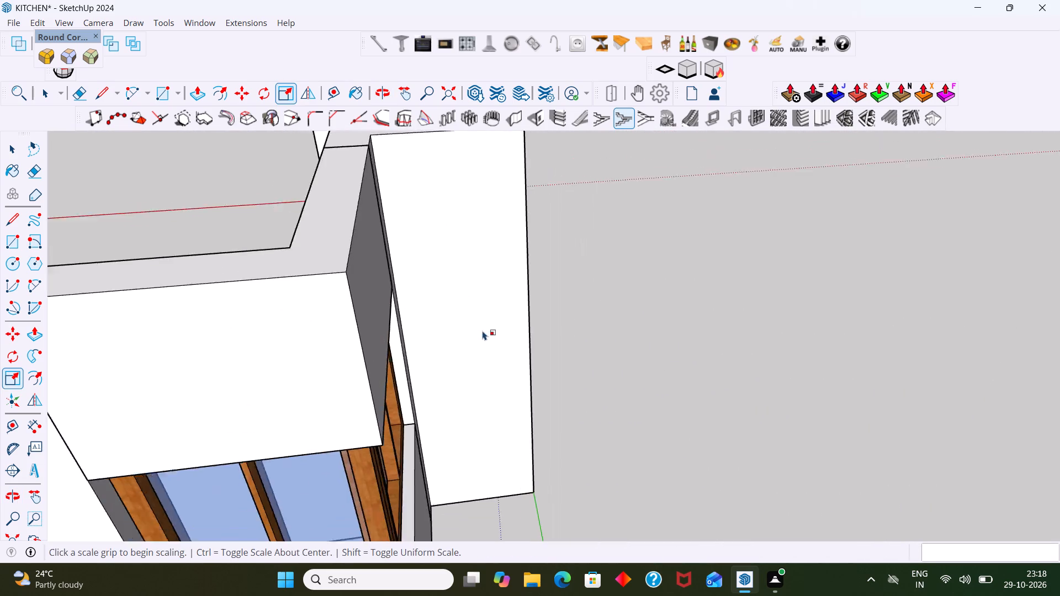
scroll(483, 331, "down", 11)
middle_click_drag(471, 328, 930, 344)
scroll(584, 344, "up", 2)
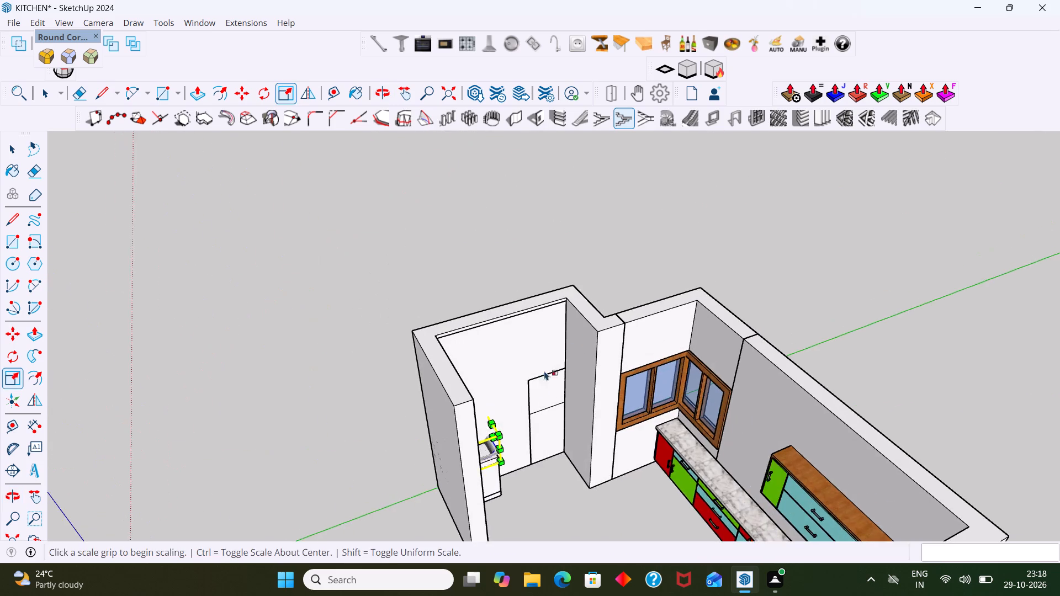
scroll(544, 371, "up", 1)
middle_click_drag(528, 388, 841, 376)
scroll(665, 402, "up", 1)
middle_click_drag(663, 404, 582, 488)
scroll(650, 419, "down", 1)
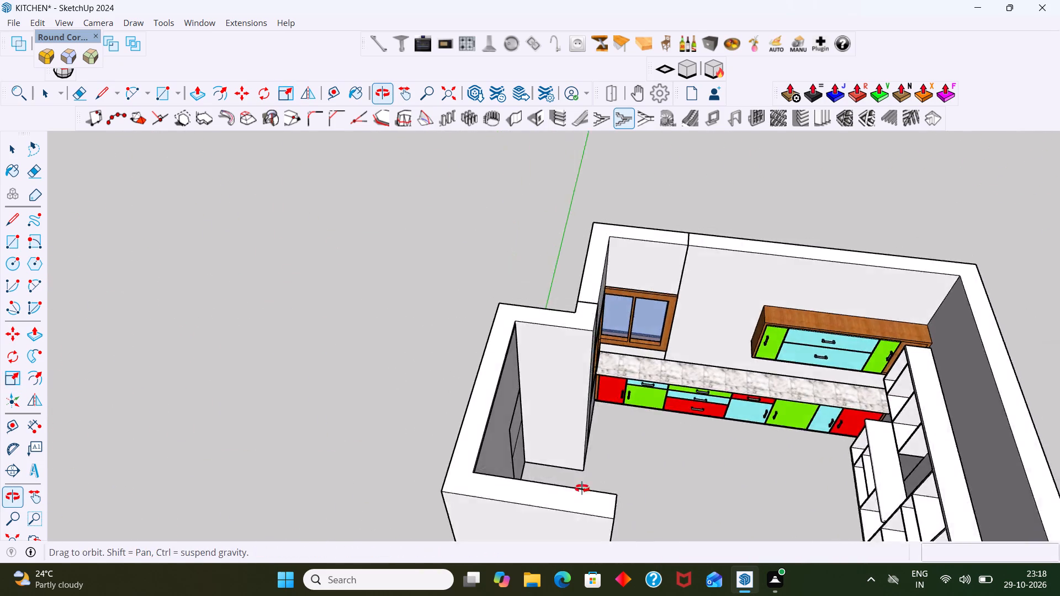
middle_click_drag(582, 488, 538, 508)
scroll(468, 500, "up", 5)
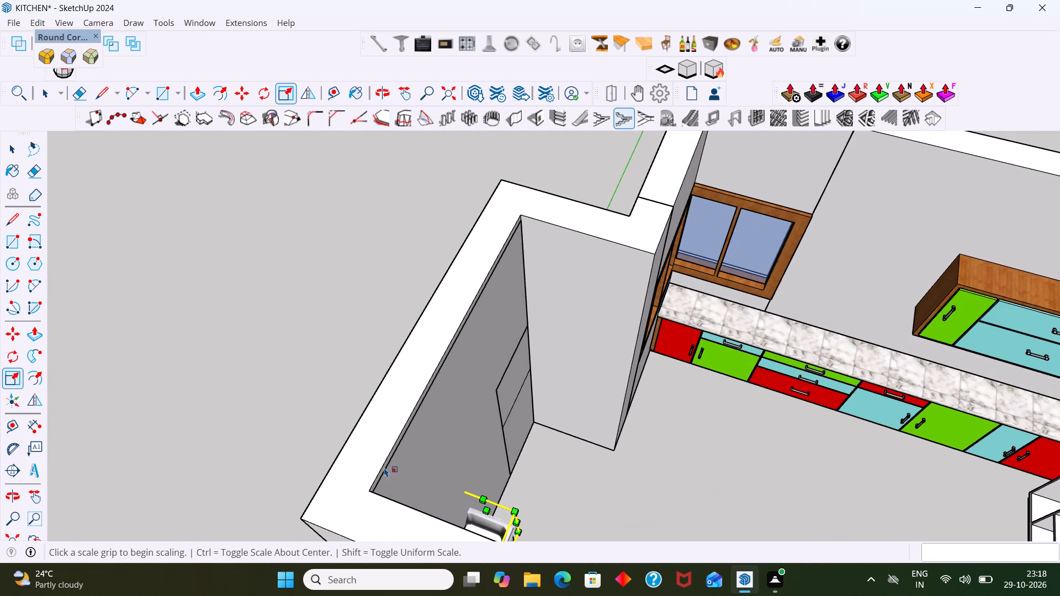
middle_click_drag(536, 467, 543, 382, "shift")
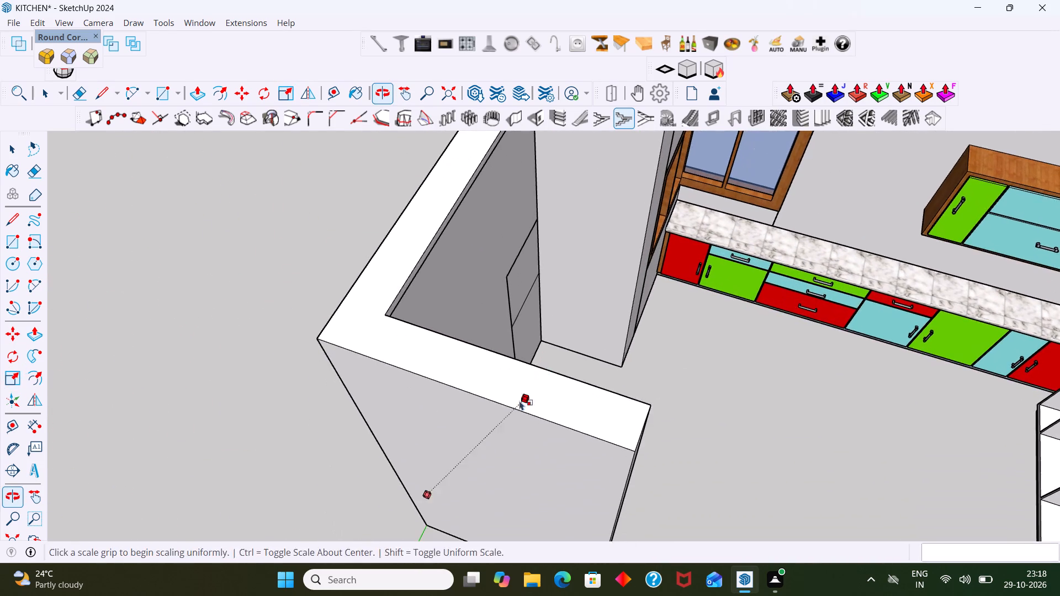
scroll(499, 398, "down", 1)
middle_click_drag(487, 411, 430, 512)
scroll(480, 464, "up", 5)
middle_click_drag(383, 434, 419, 417)
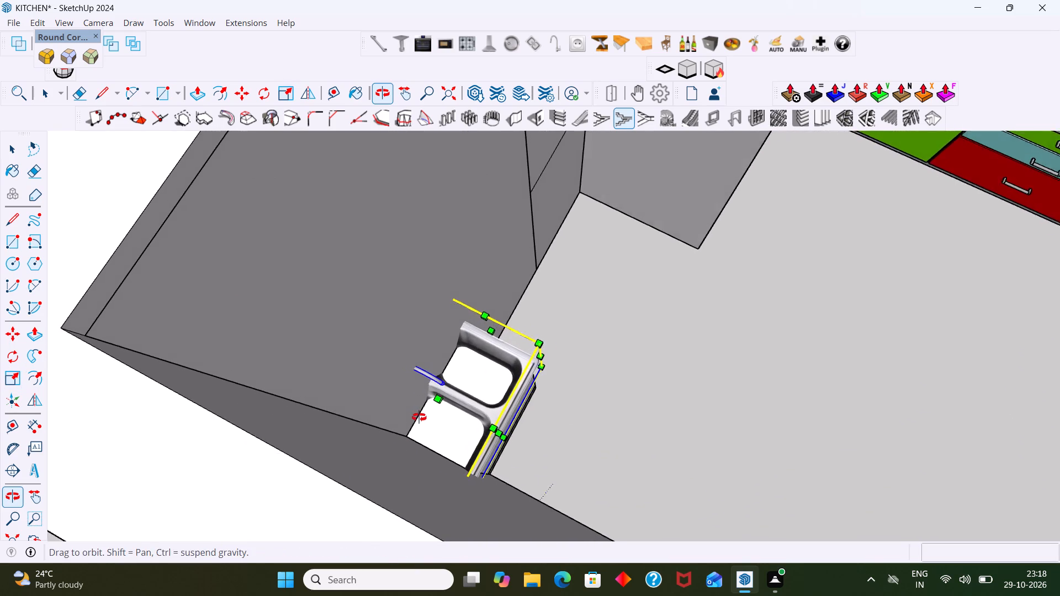
middle_click_drag(419, 417, 420, 417)
middle_click_drag(452, 482, 311, 408)
scroll(431, 414, "up", 3)
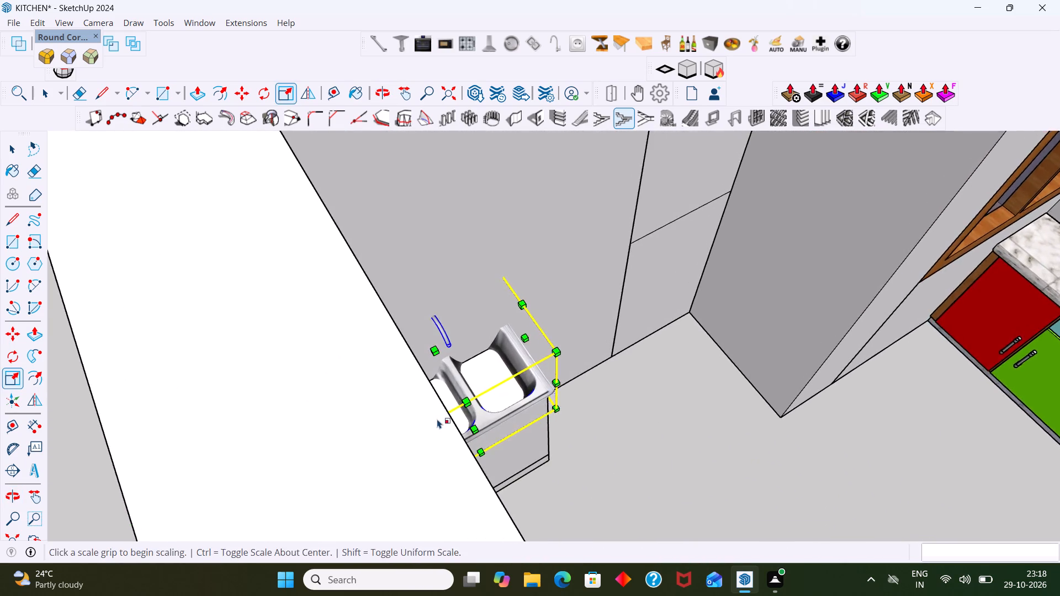
middle_click_drag(433, 418, 295, 425)
scroll(546, 370, "up", 3)
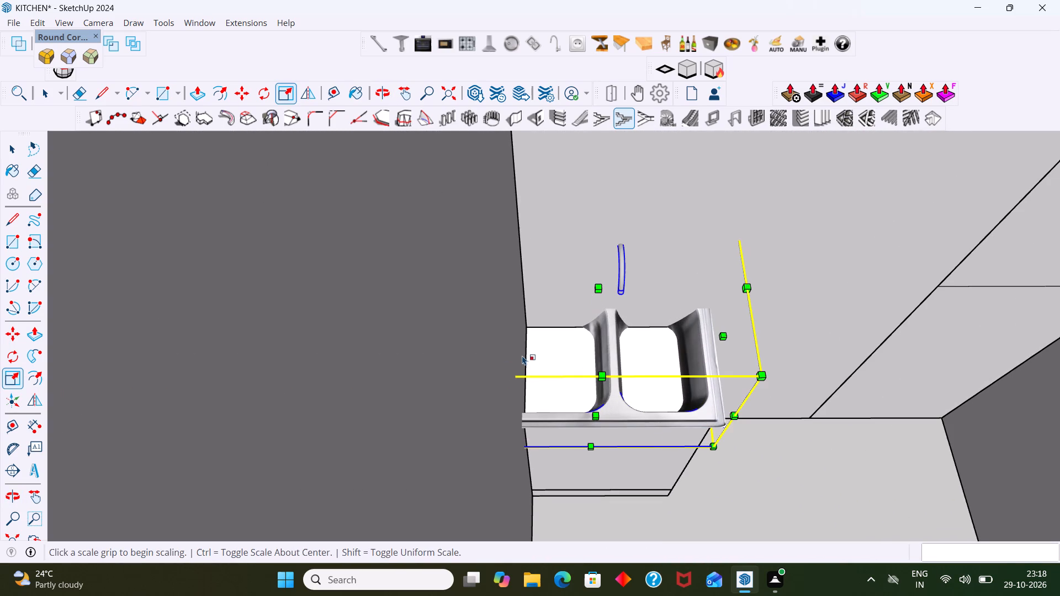
left_click(522, 355)
scroll(592, 364, "down", 2)
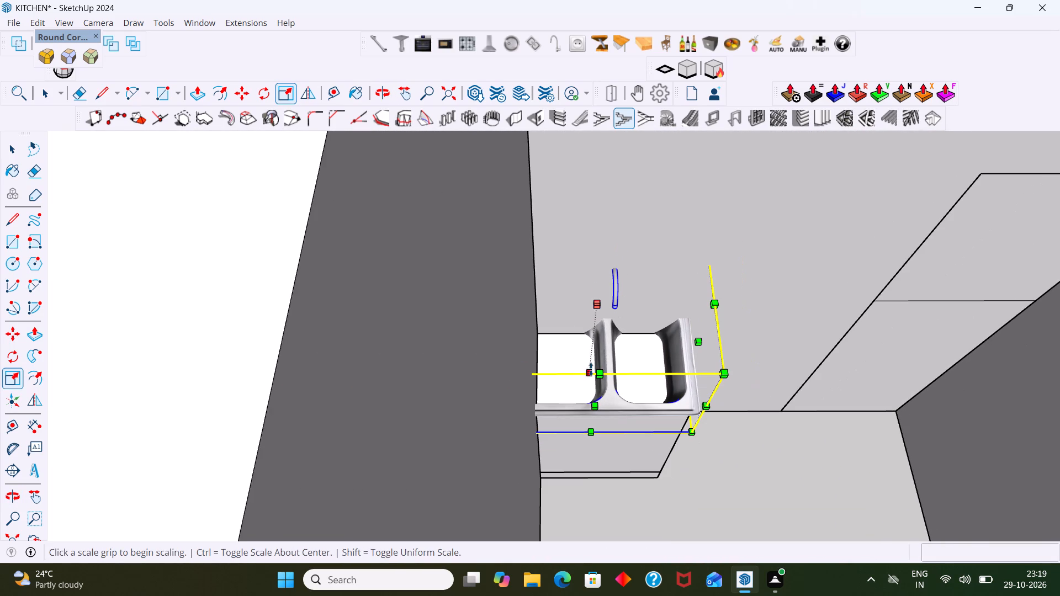
Undo the sink's recent scaling and its move onto the sink cabinet.
key("space")
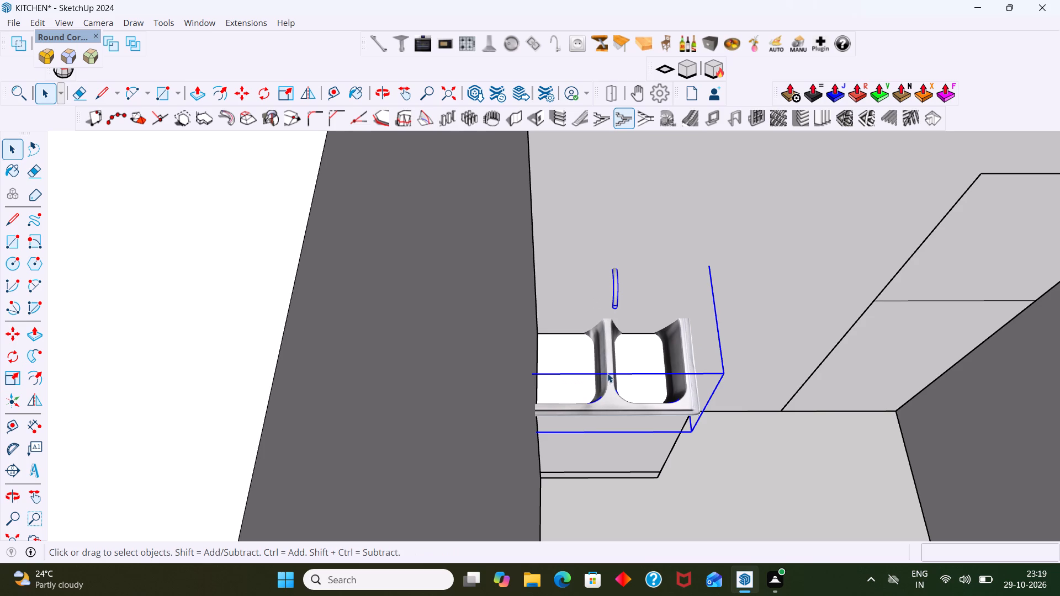
left_click(607, 372)
scroll(648, 394, "down", 5)
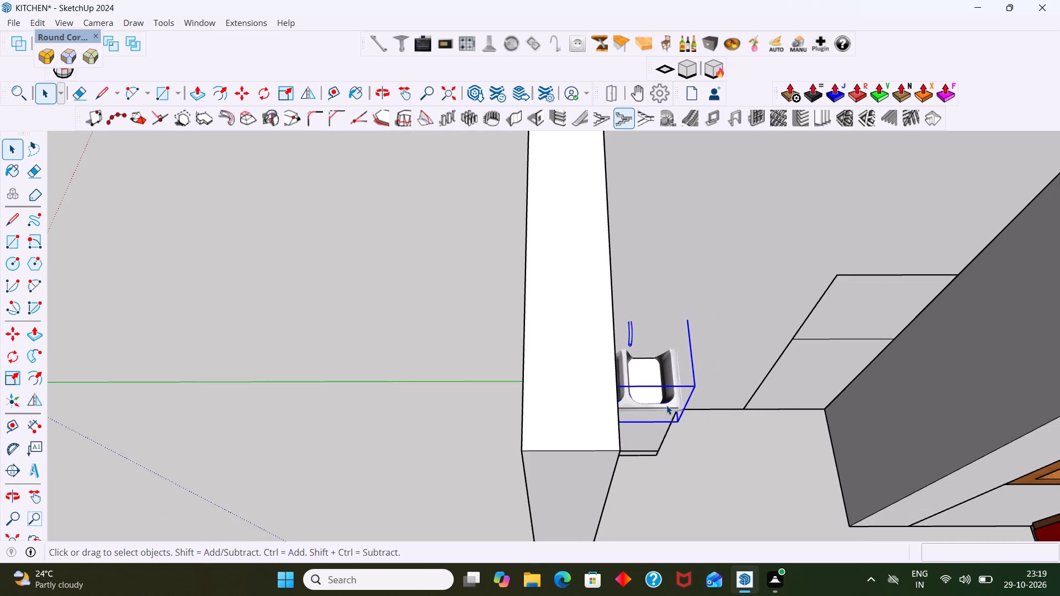
key("ctrl+z")
key("ctrl+z")
key("ctrl+z")
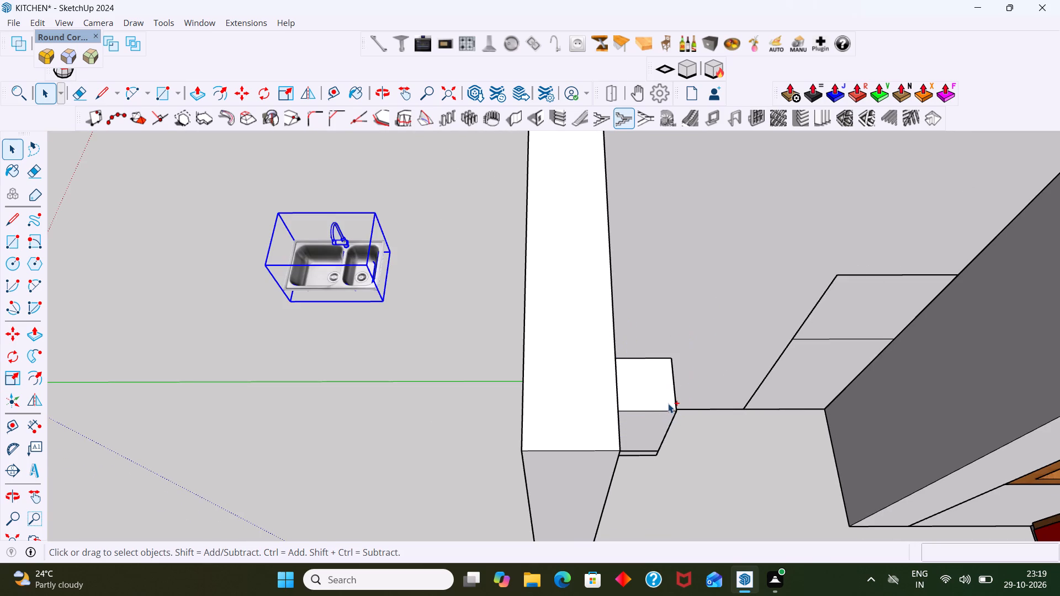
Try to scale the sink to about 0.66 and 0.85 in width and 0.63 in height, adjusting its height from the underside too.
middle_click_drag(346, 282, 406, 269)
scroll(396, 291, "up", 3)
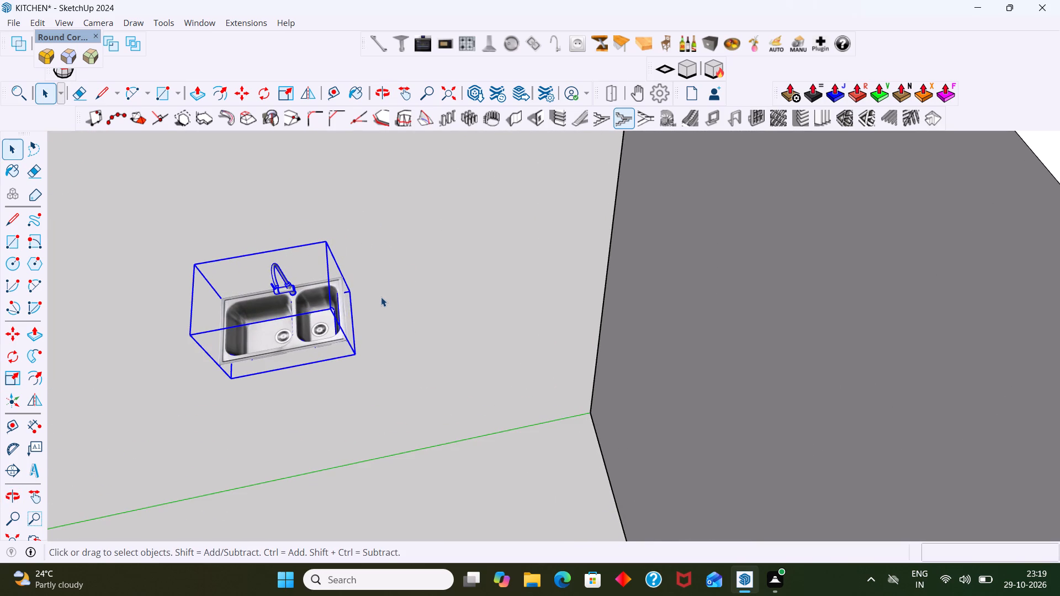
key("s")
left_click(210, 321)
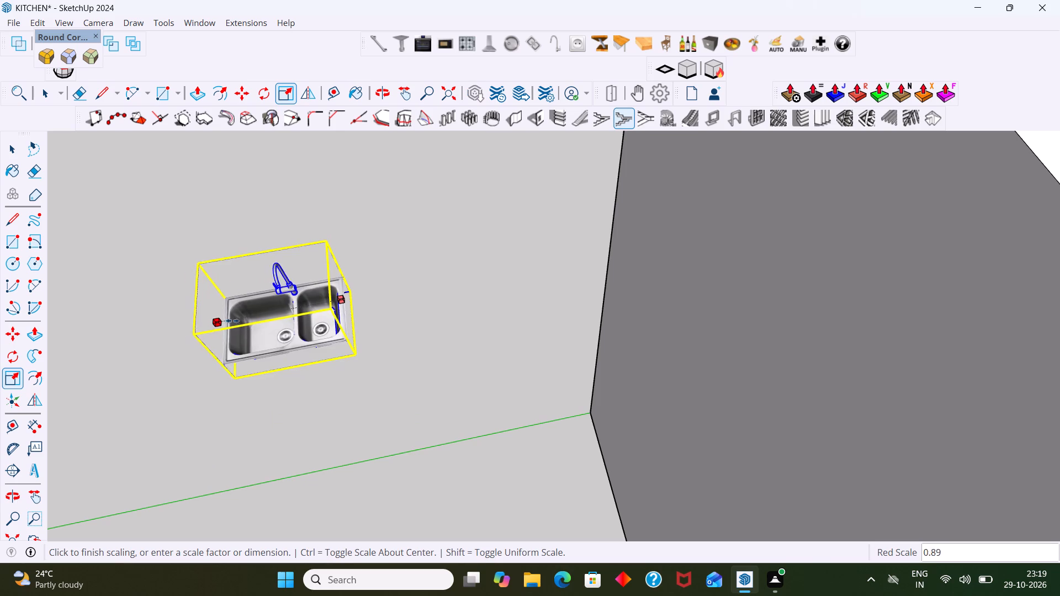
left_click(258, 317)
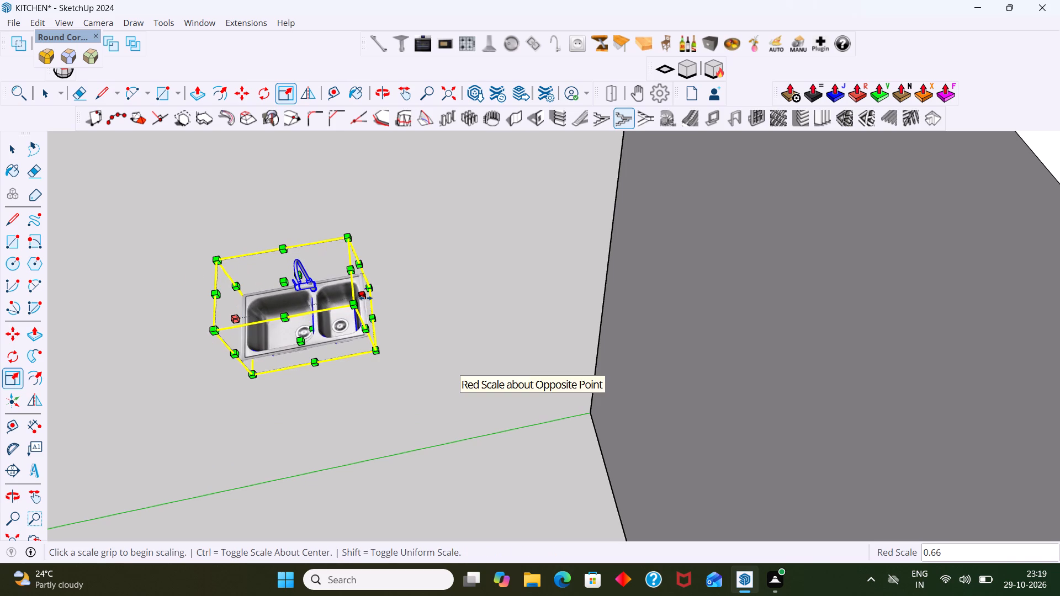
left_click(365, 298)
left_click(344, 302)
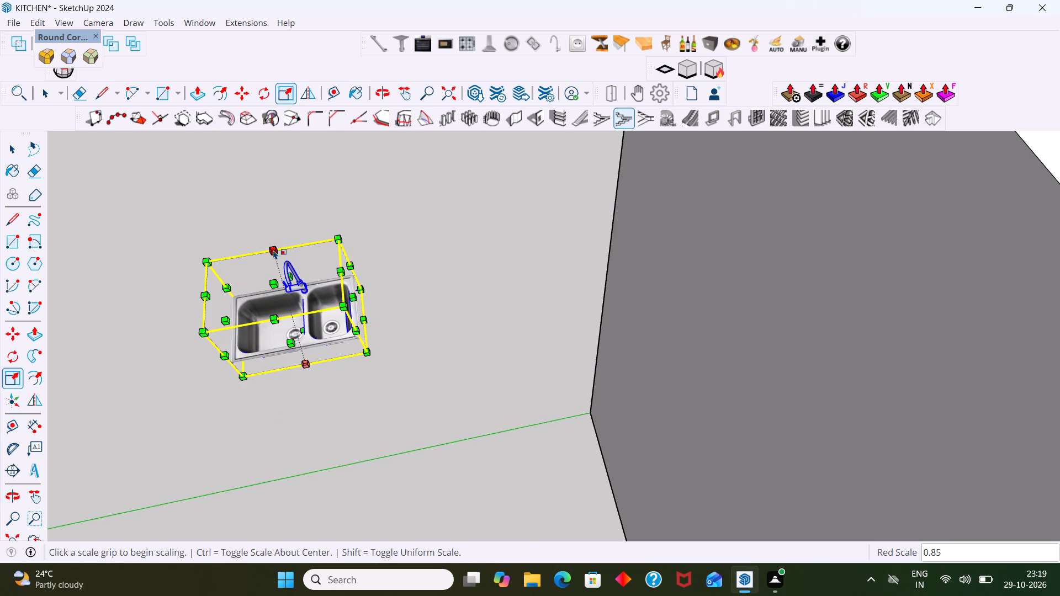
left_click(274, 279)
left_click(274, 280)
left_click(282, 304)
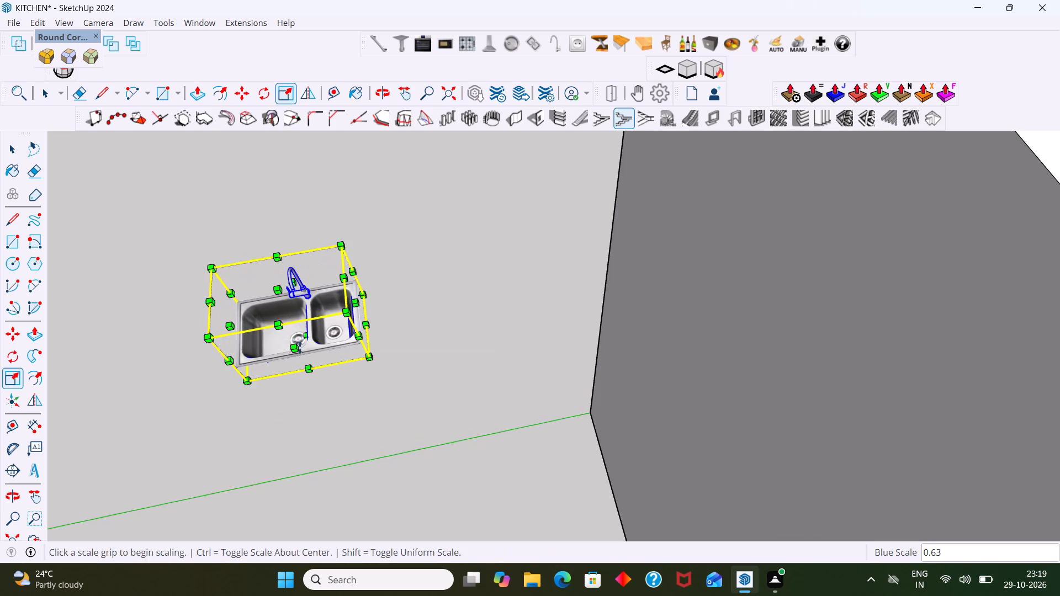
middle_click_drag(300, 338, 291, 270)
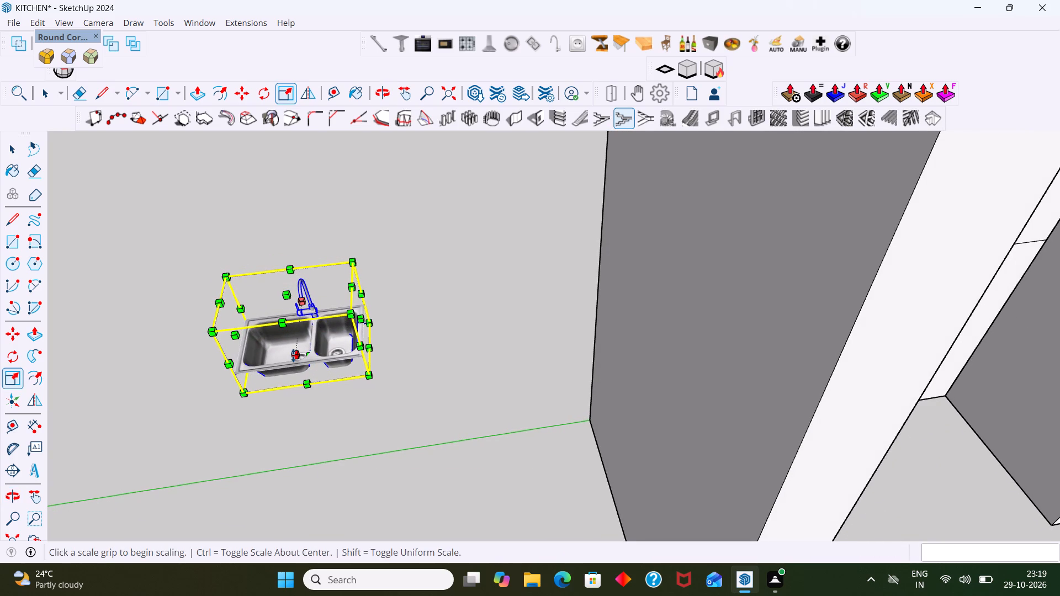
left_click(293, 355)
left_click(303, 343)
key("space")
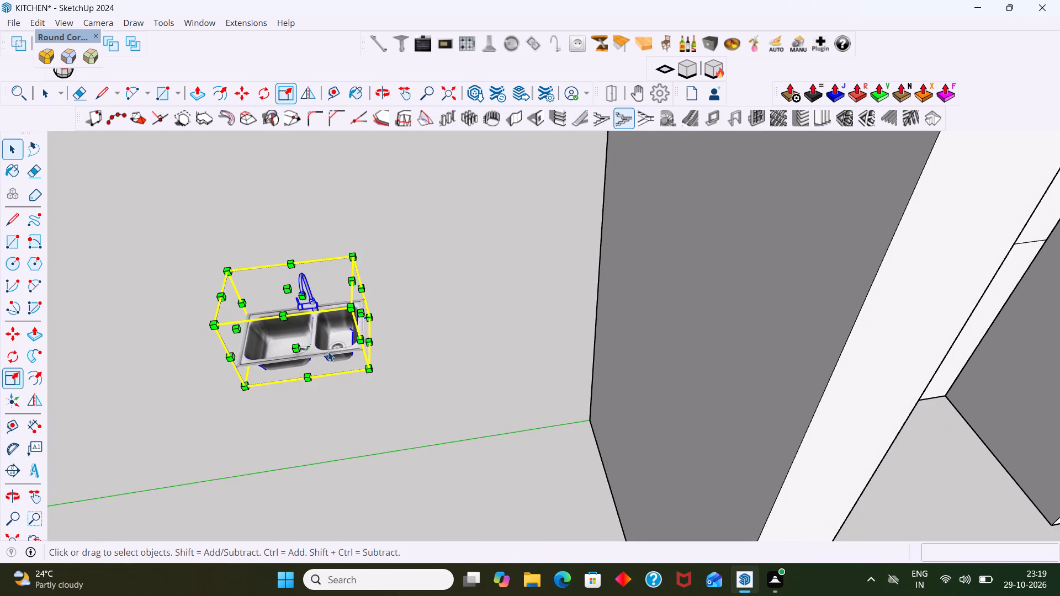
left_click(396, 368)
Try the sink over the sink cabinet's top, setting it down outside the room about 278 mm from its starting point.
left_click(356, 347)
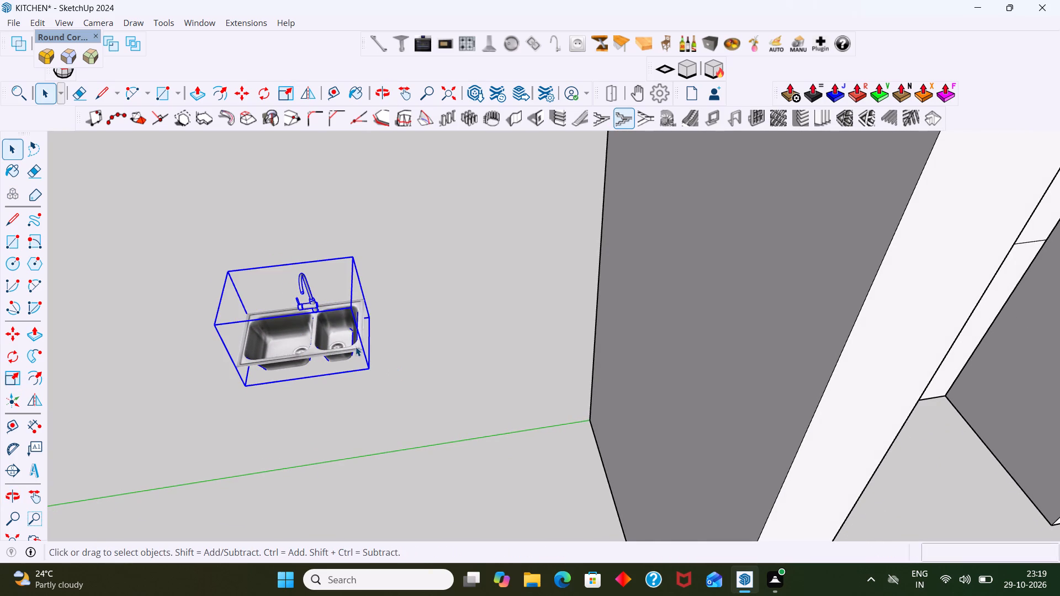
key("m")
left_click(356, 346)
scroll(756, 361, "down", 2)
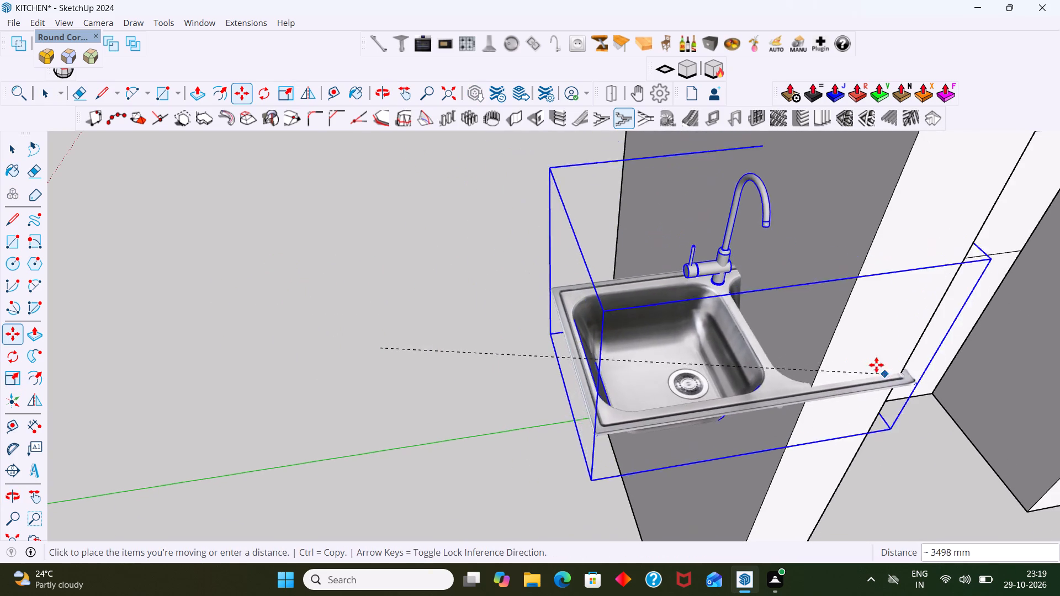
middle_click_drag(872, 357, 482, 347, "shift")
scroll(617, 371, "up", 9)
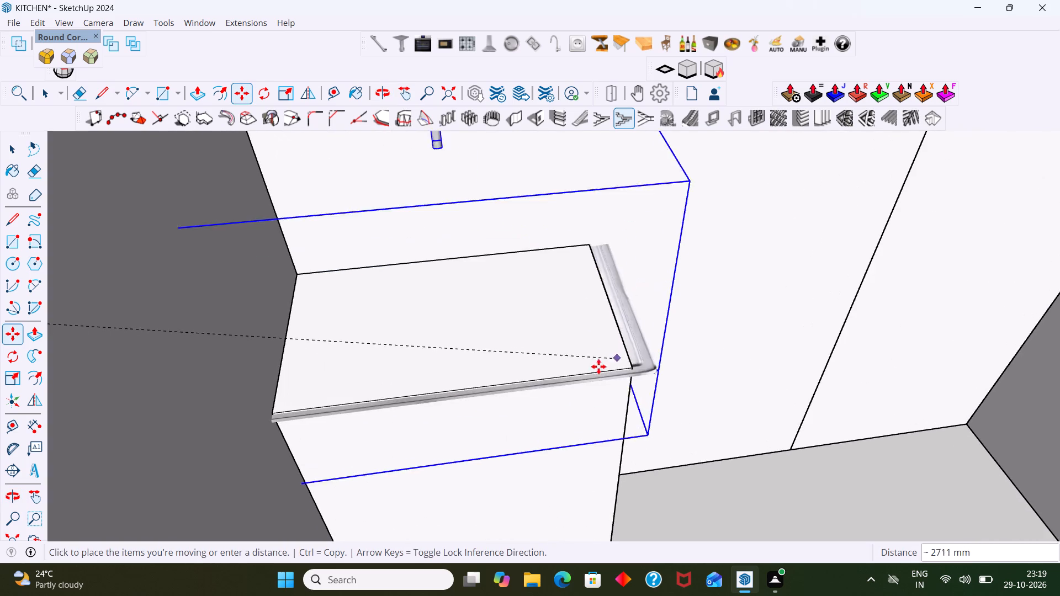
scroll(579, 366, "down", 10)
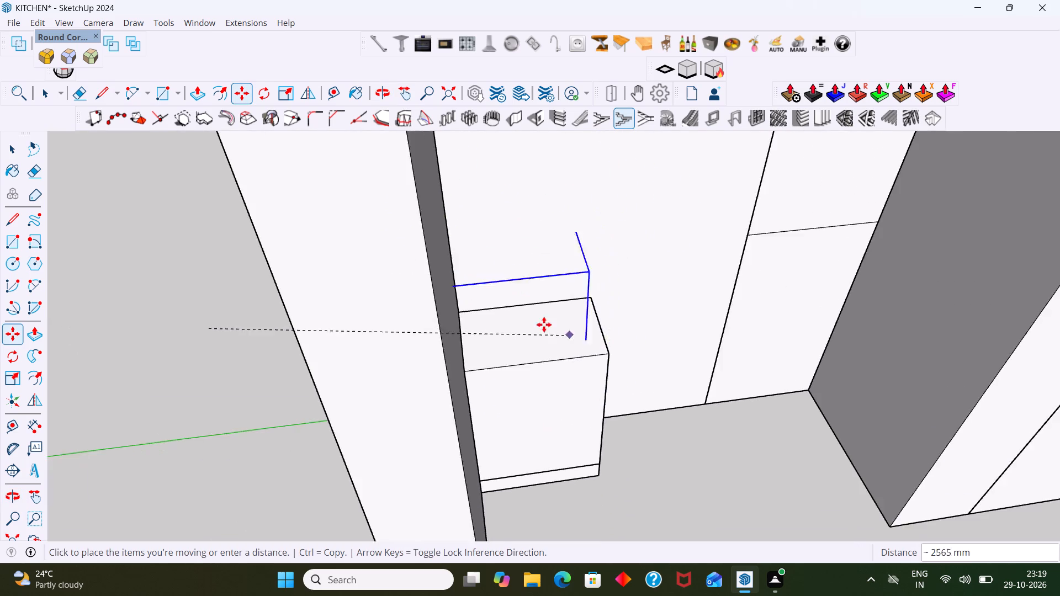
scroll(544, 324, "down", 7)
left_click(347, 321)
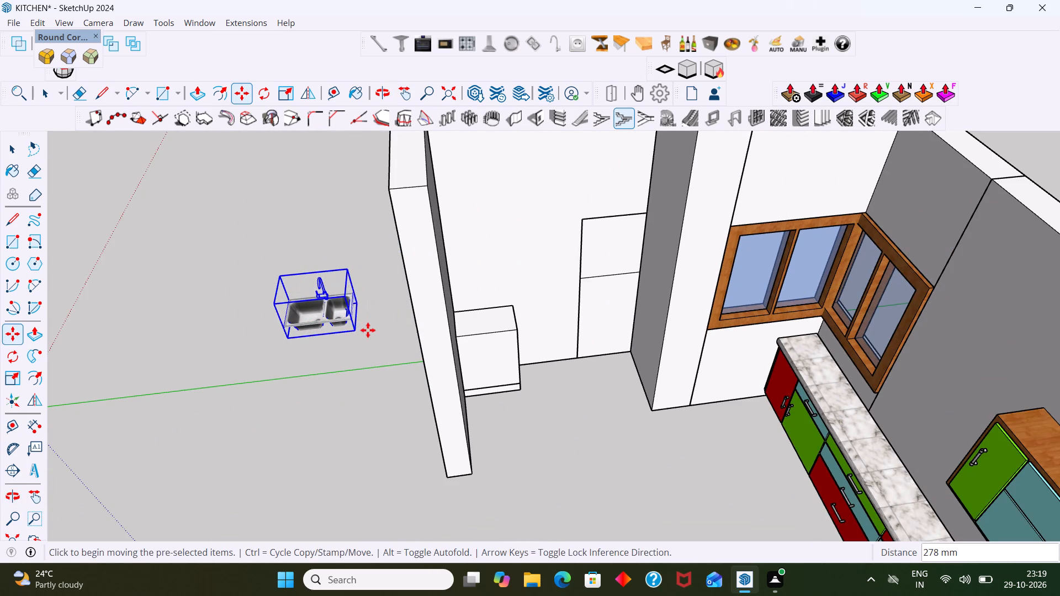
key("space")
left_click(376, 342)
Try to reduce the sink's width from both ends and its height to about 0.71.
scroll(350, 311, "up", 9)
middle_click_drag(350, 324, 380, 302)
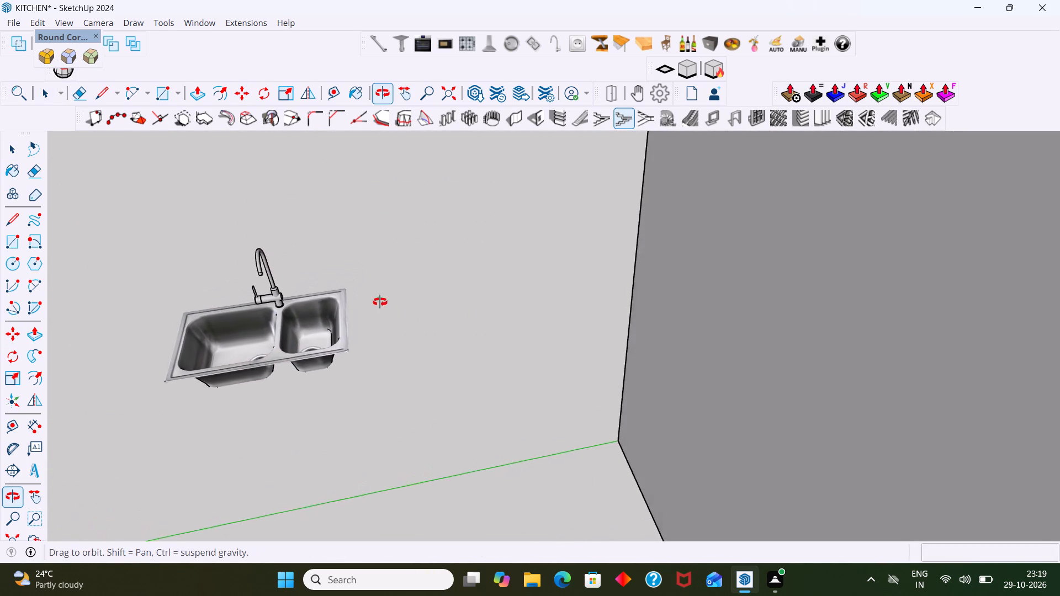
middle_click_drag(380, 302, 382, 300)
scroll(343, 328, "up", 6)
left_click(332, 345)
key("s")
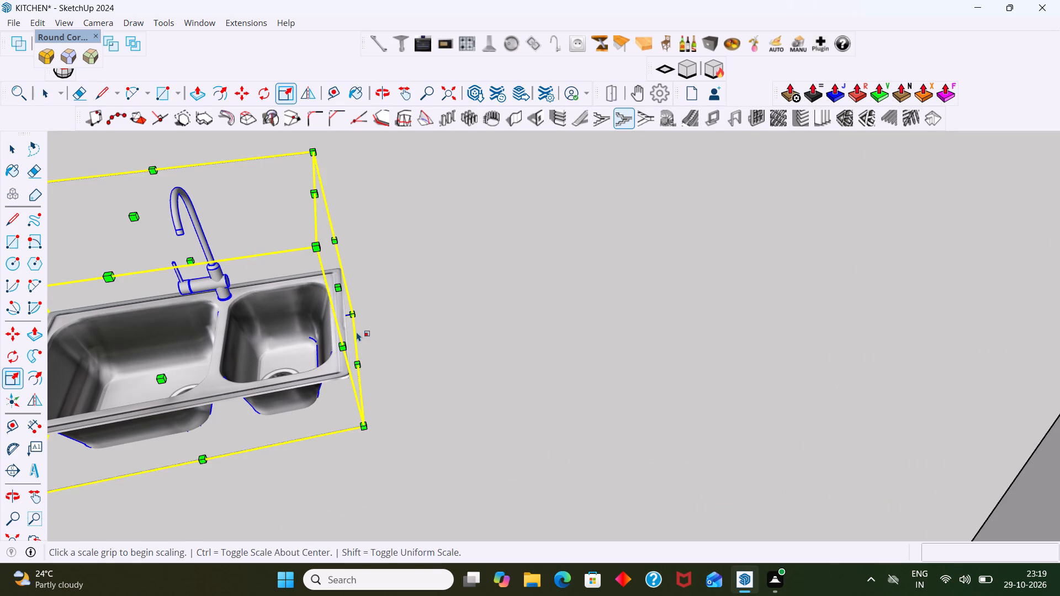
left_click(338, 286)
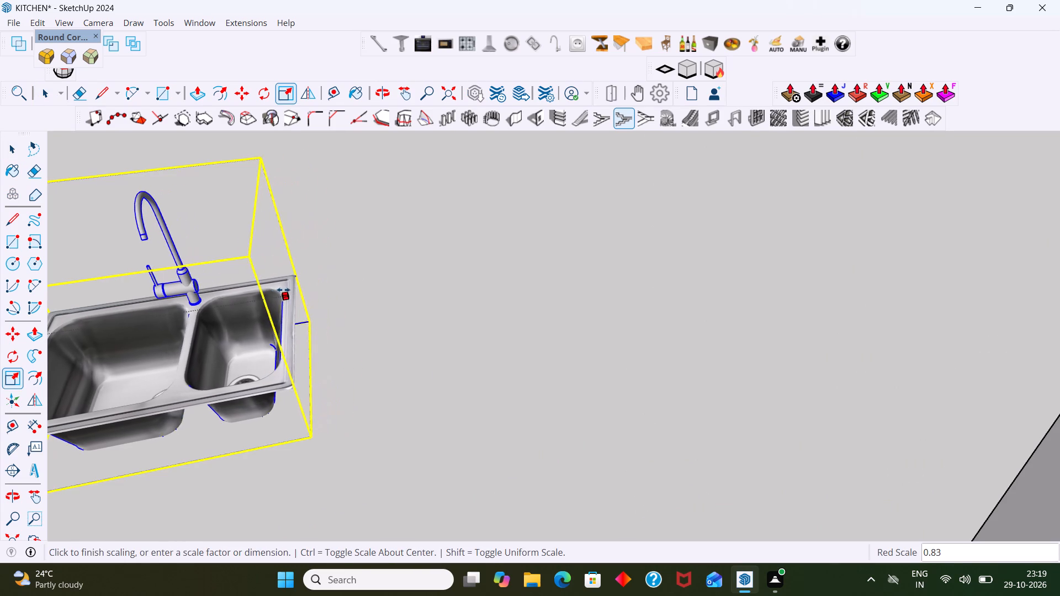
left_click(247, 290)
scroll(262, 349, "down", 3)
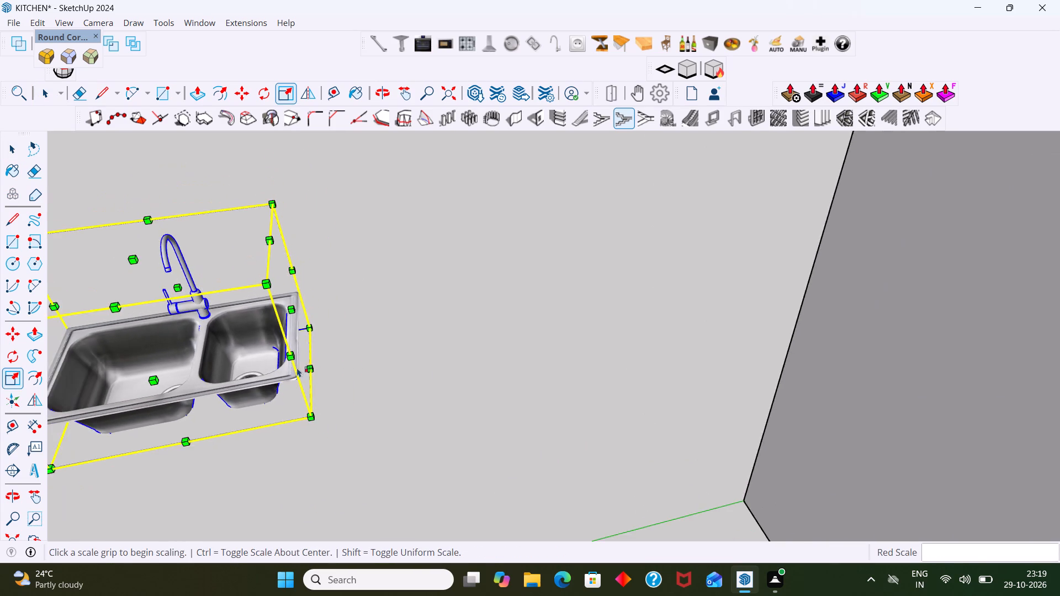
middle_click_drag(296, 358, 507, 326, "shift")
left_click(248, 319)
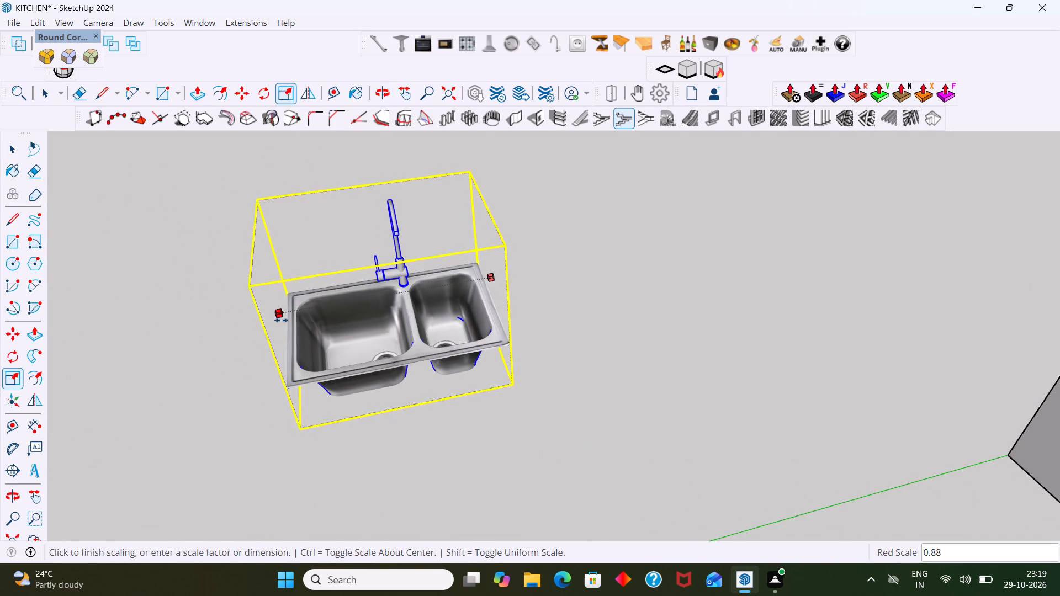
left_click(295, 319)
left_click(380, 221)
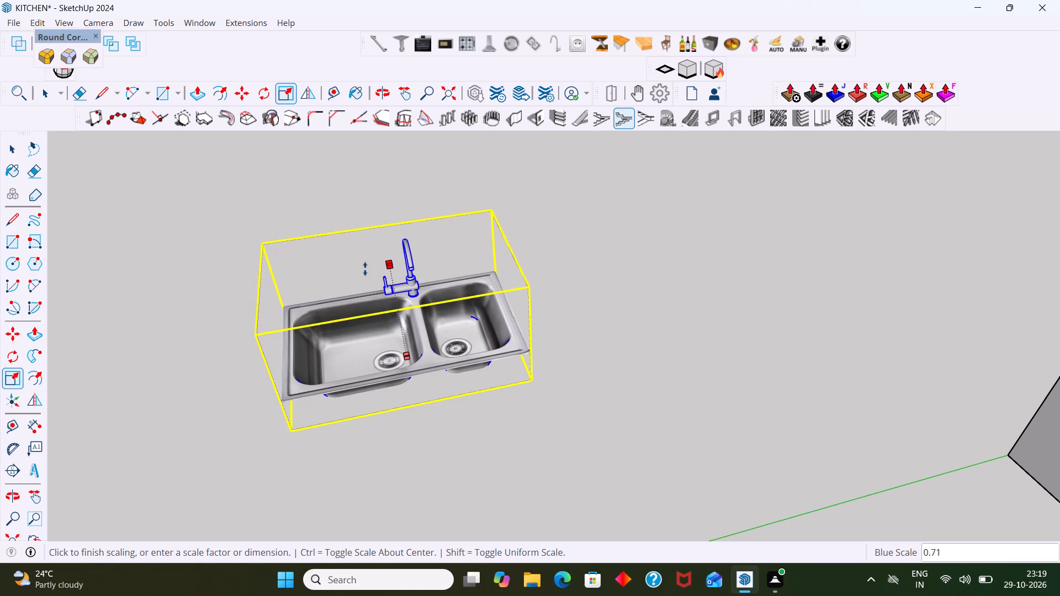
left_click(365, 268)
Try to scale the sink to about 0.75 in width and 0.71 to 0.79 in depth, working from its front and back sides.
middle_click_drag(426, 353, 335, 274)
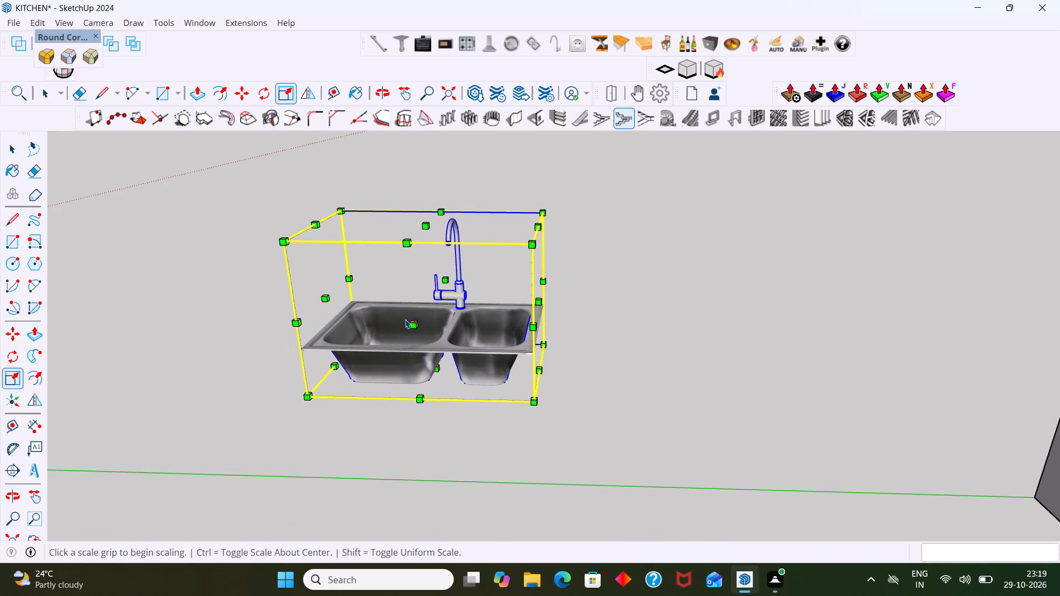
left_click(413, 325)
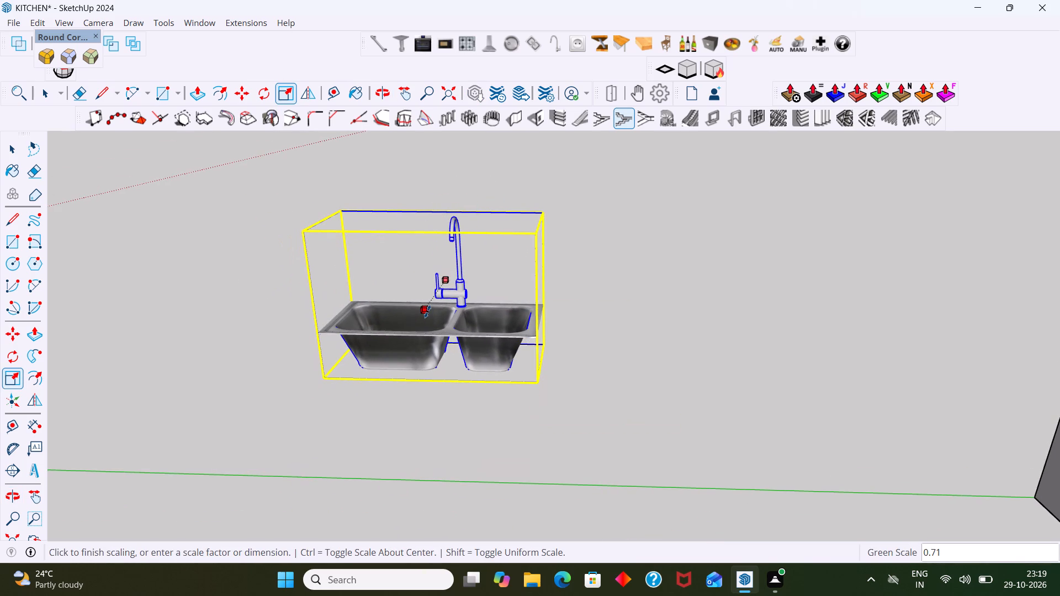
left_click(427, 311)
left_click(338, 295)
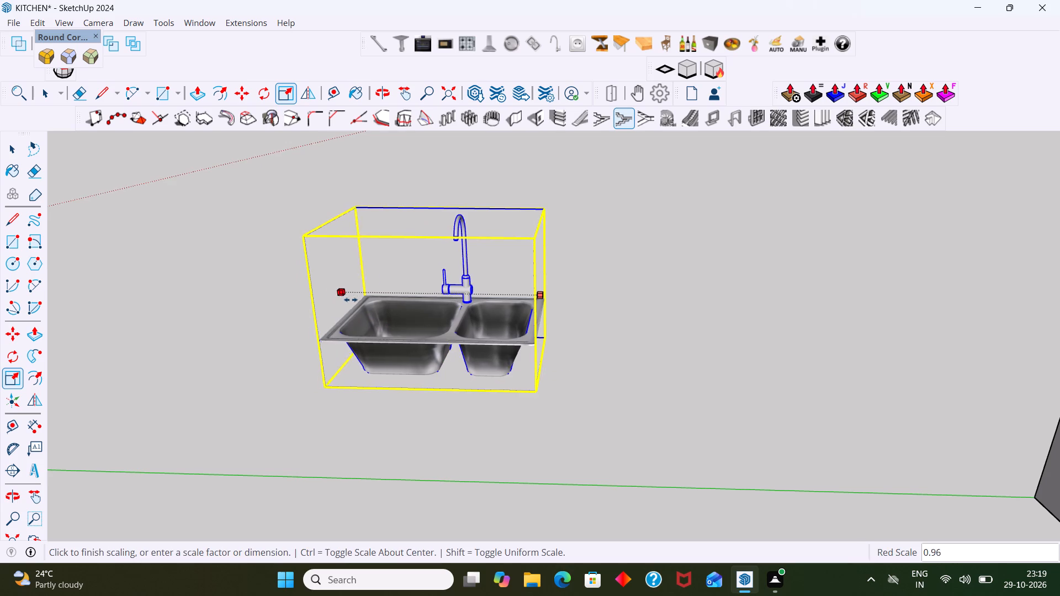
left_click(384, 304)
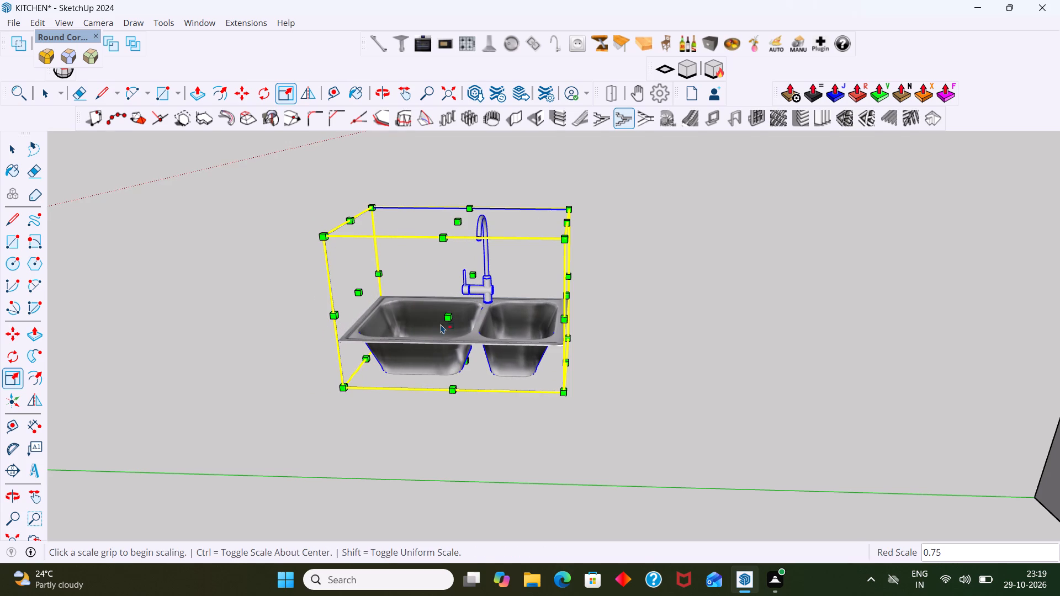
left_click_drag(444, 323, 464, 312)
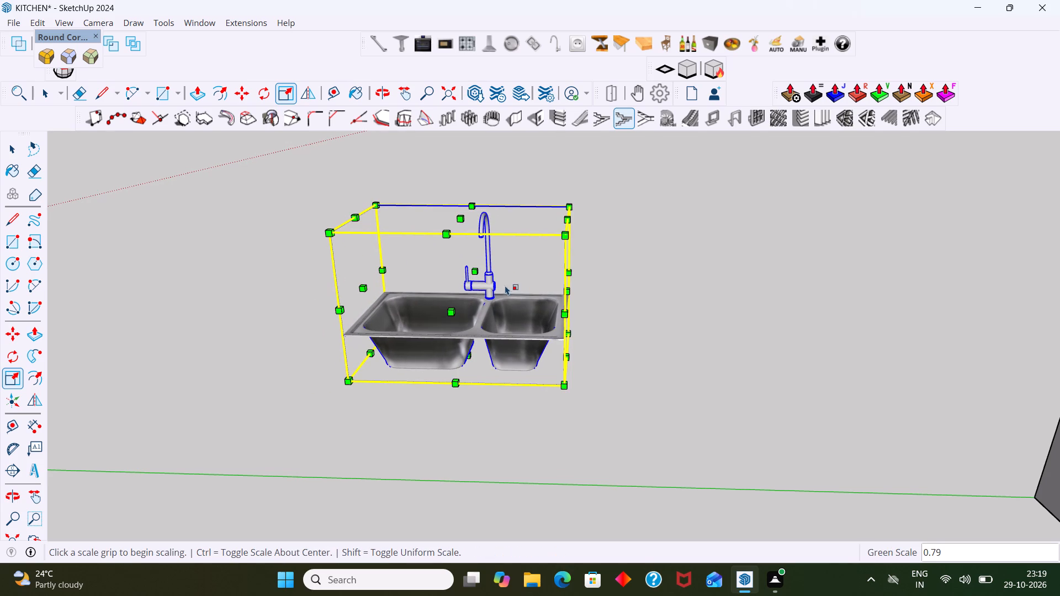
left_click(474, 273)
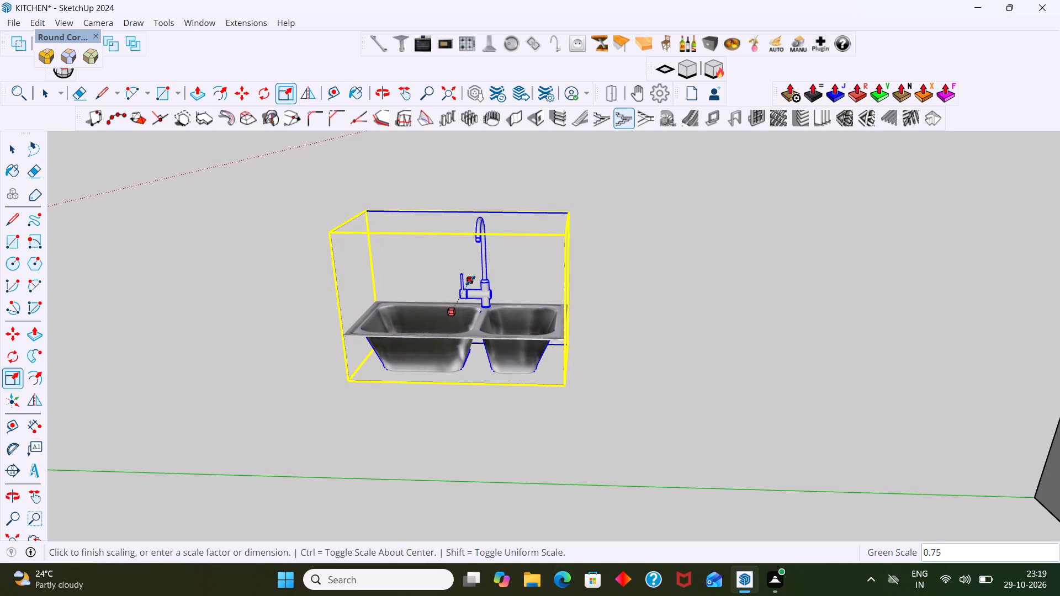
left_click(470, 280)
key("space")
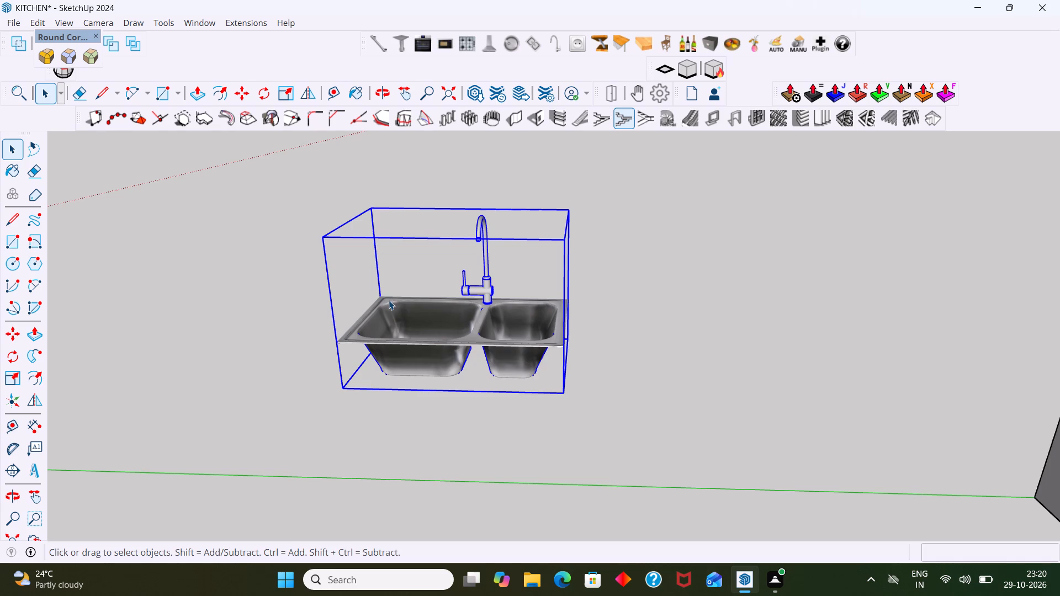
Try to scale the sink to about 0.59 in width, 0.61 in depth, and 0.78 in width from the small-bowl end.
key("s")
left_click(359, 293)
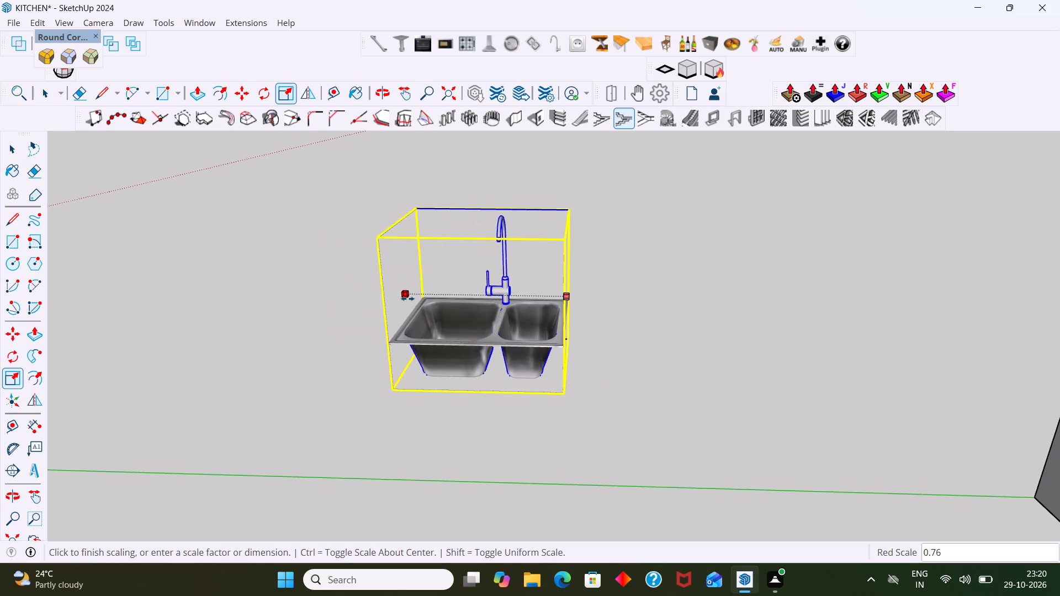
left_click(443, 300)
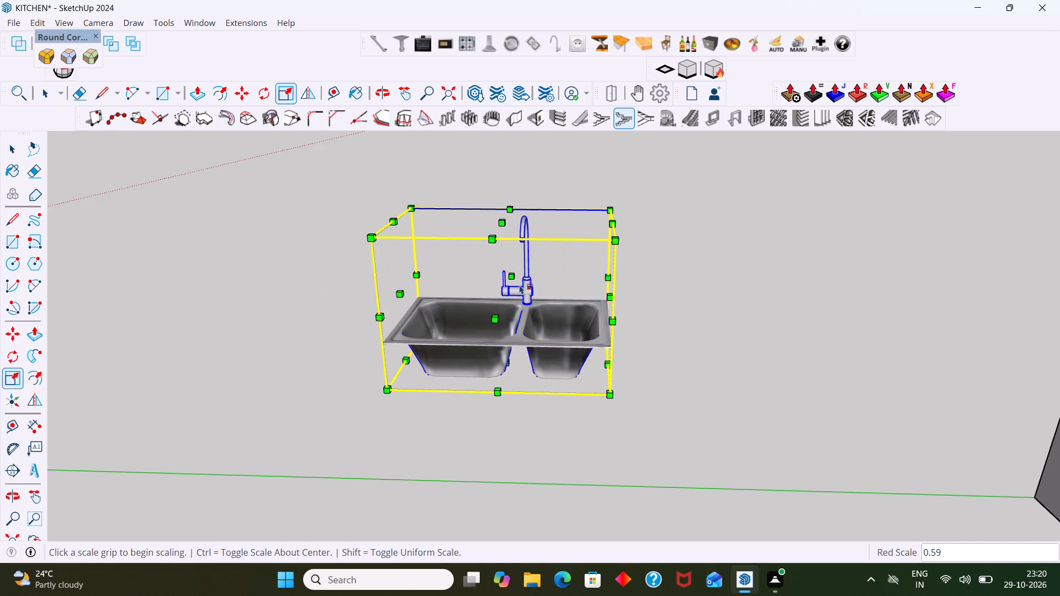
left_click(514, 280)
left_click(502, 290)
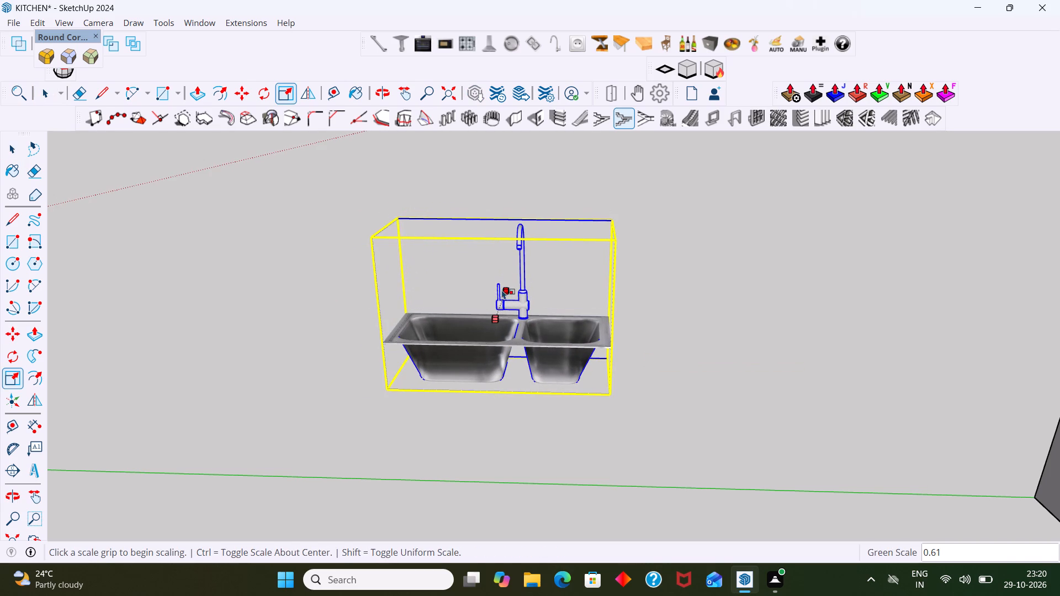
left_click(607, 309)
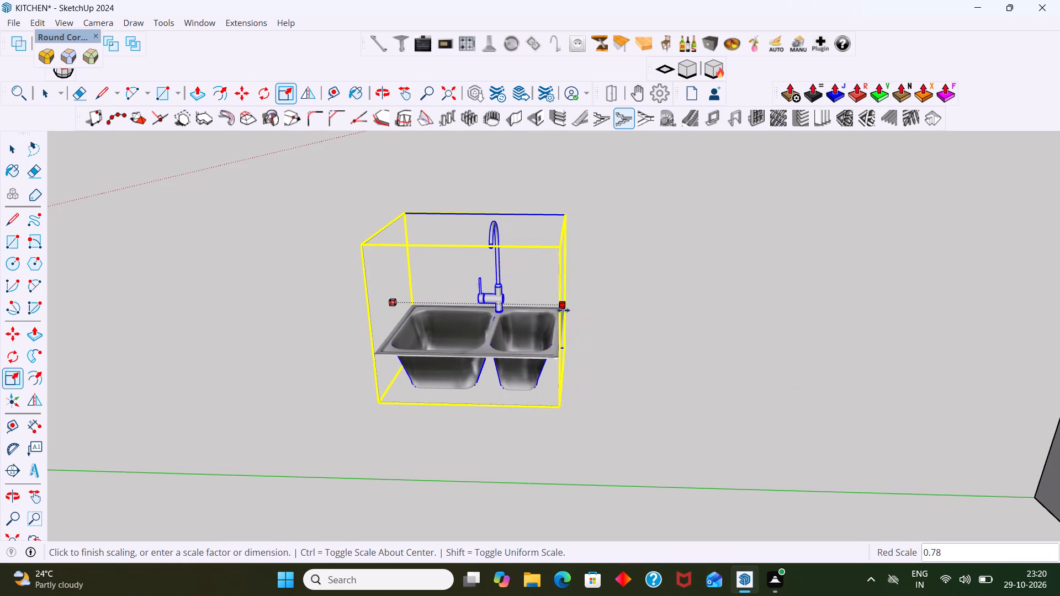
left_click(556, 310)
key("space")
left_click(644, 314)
Move the double-bowl sink about 2419 mm from outside the room onto the sink cabinet's top.
left_click(517, 320)
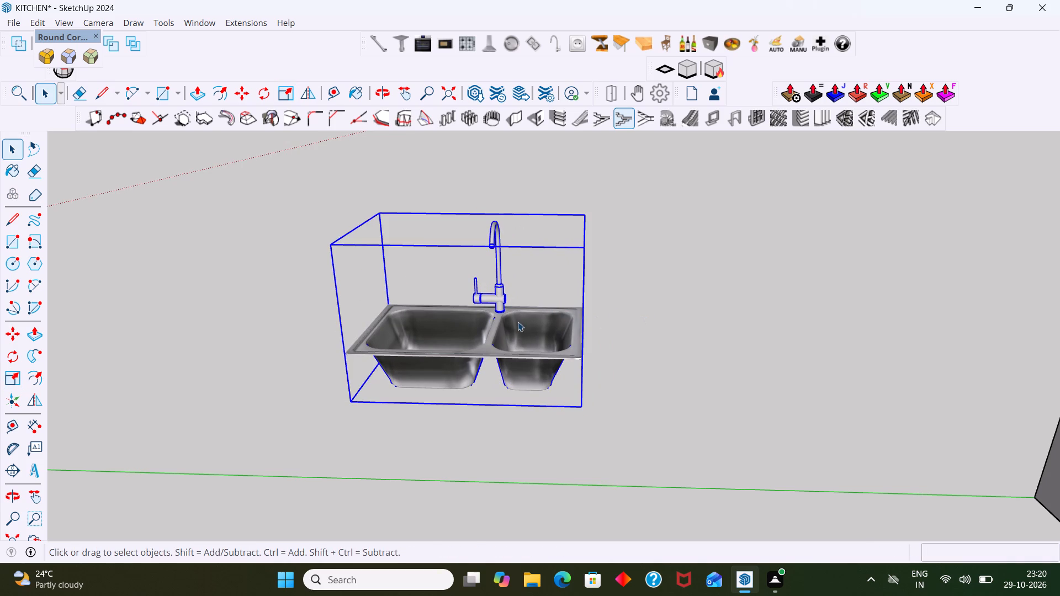
key("m")
left_click(483, 338)
scroll(639, 331, "down", 2)
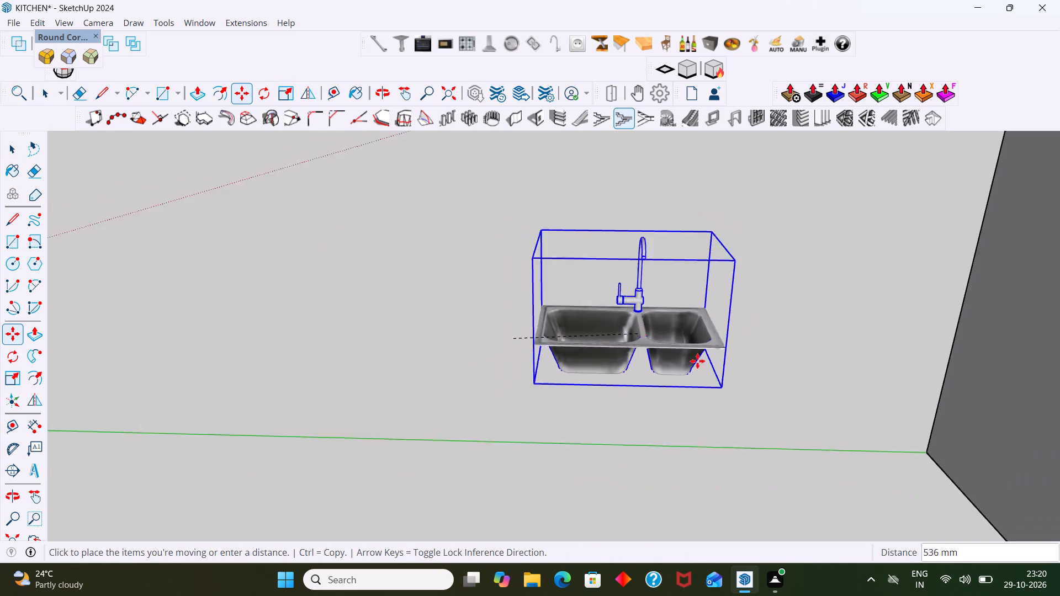
scroll(697, 361, "down", 4)
scroll(765, 365, "down", 1)
middle_click_drag(764, 365, 412, 322)
scroll(517, 312, "down", 1)
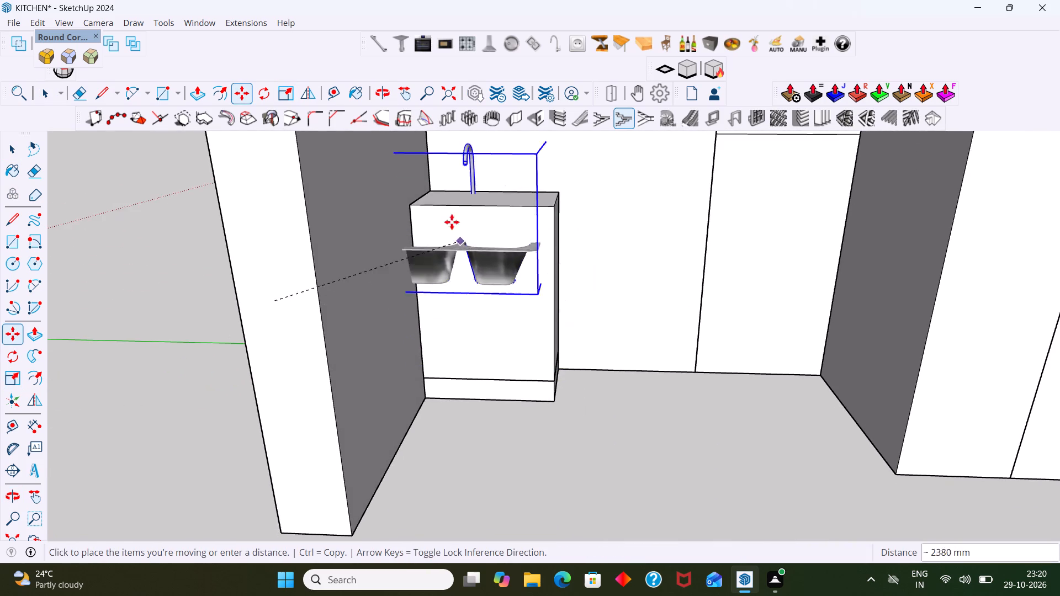
scroll(461, 175, "up", 1)
middle_click_drag(470, 188, 481, 346)
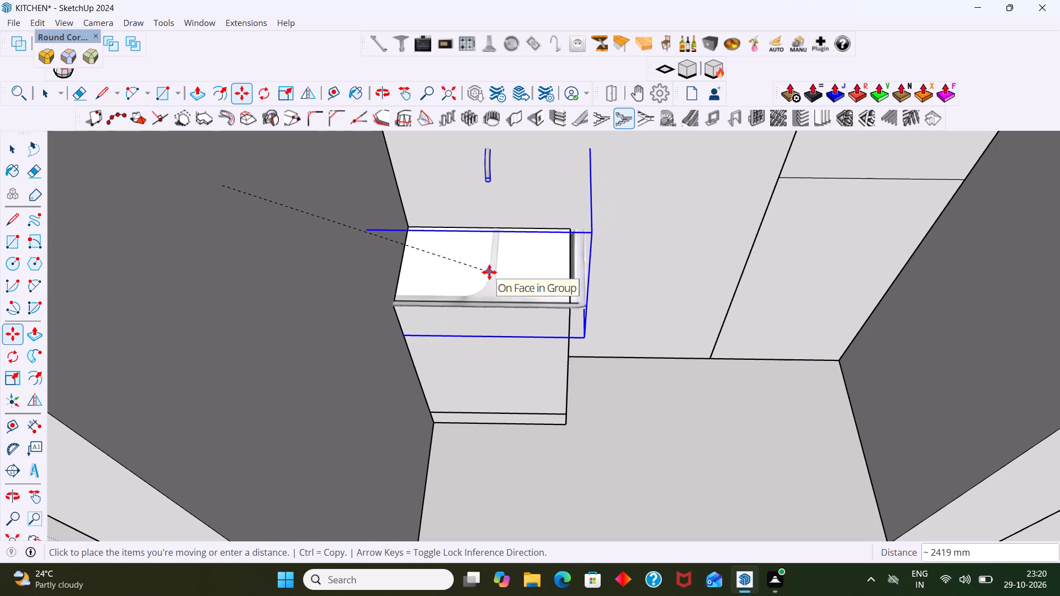
left_click(489, 272)
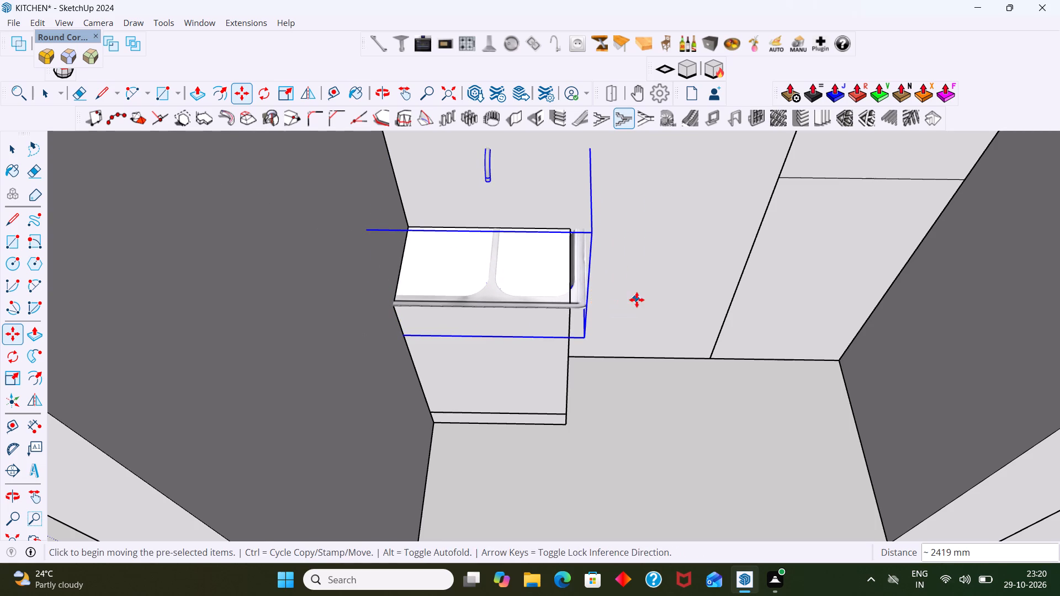
Scale the sink to about 0.93 in width and 0.68 in height from its lower small-bowl end.
middle_click_drag(630, 294, 523, 279)
key("s")
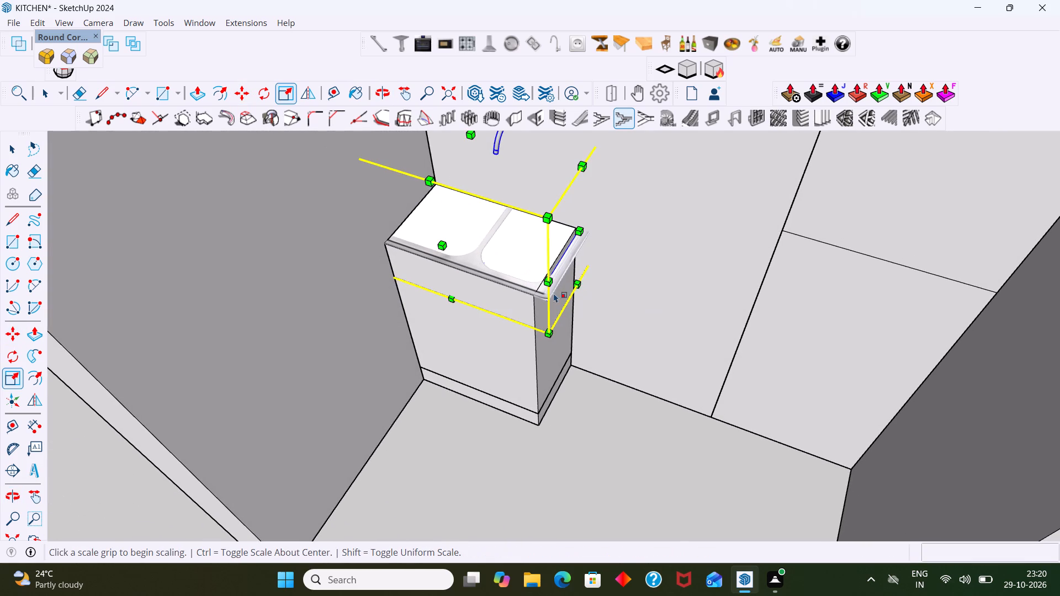
left_click(578, 284)
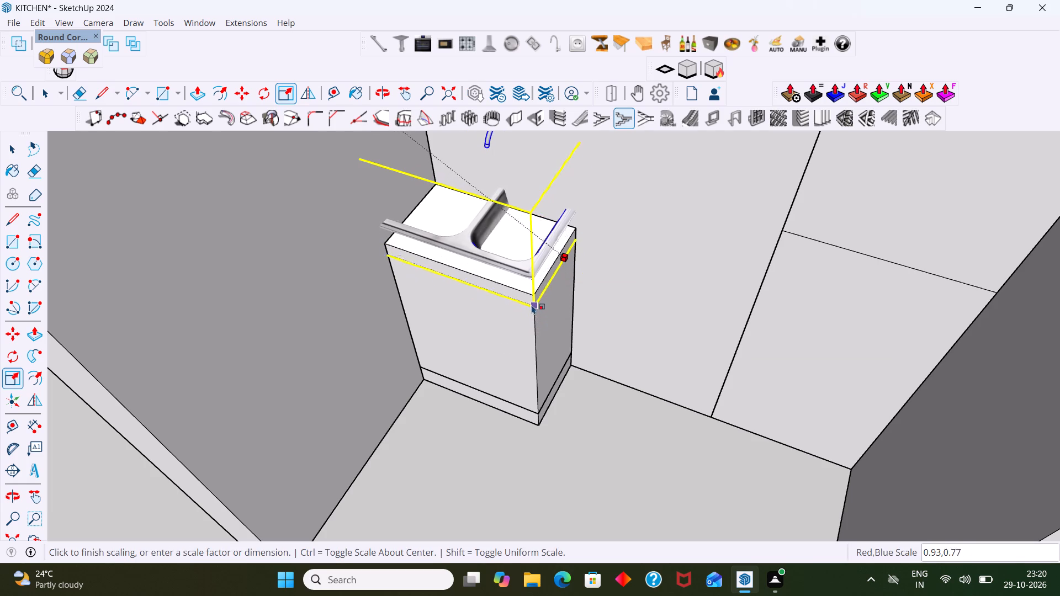
left_click(531, 301)
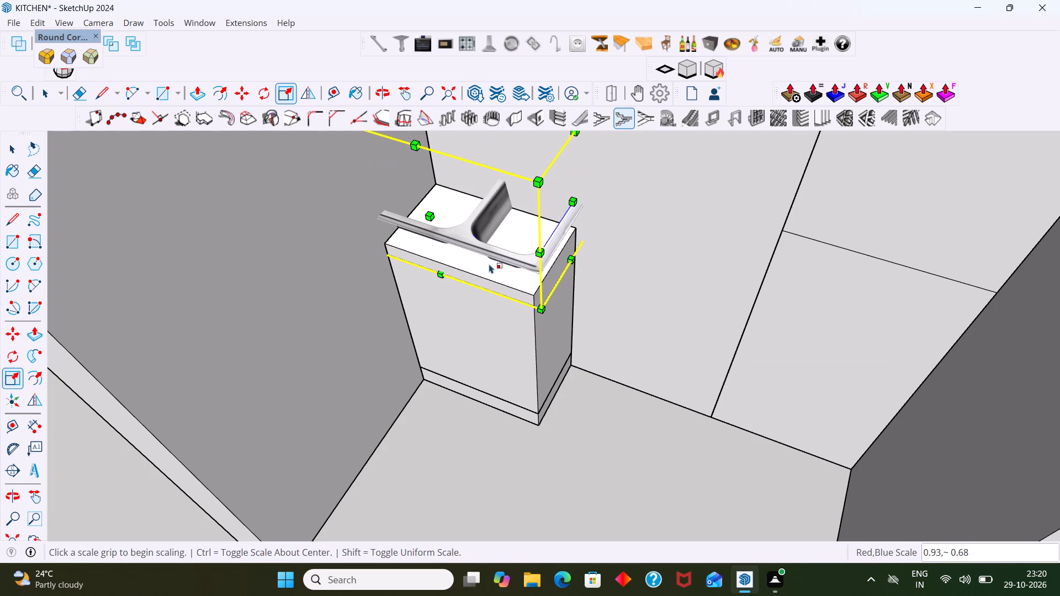
Scale the sink uniformly to 0.82 and adjust its width and depth together from a back corner.
scroll(431, 218, "up", 1)
scroll(431, 218, "down", 13)
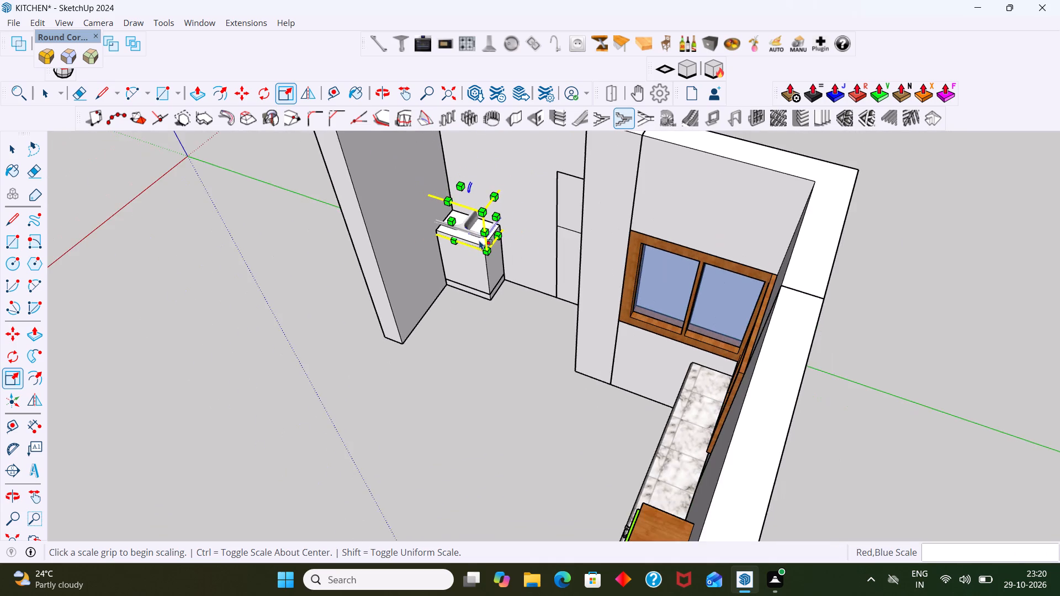
middle_click_drag(479, 233, 290, 251)
scroll(382, 237, "down", 2)
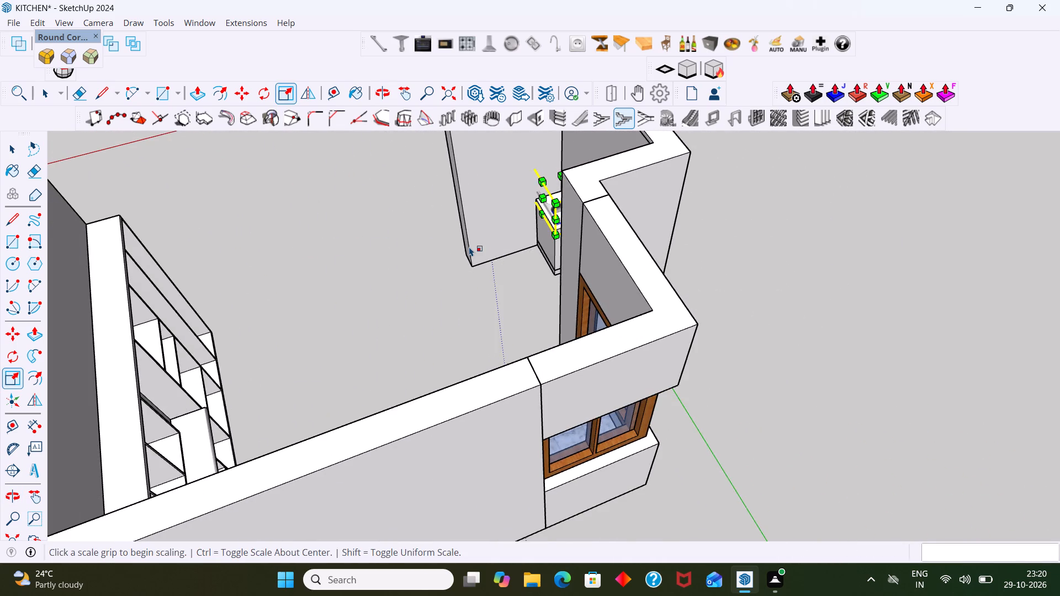
middle_click_drag(469, 246, 504, 424, "shift")
scroll(554, 387, "down", 3)
scroll(601, 384, "up", 8)
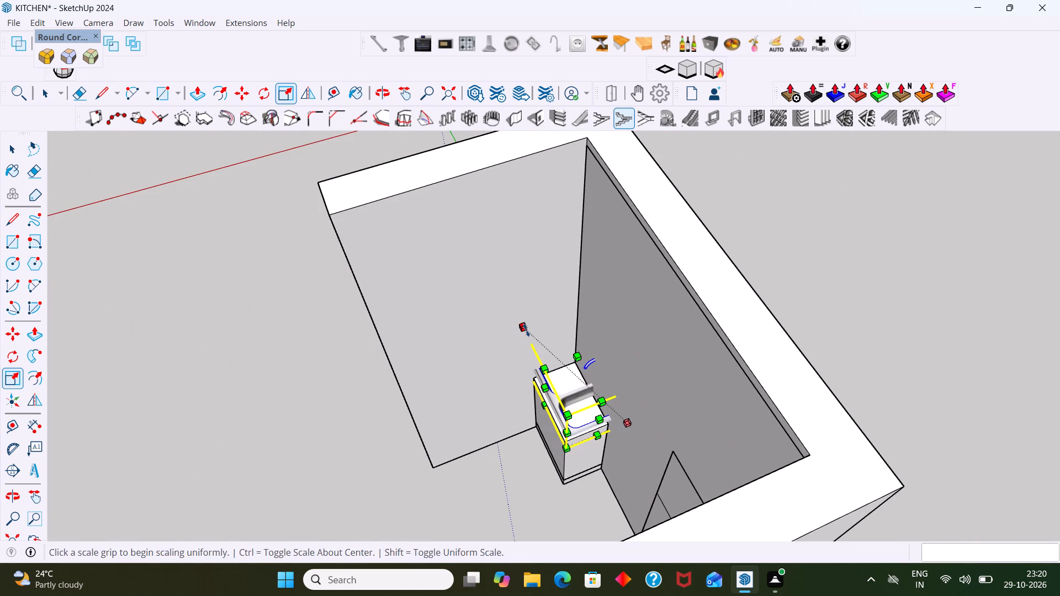
left_click(527, 328)
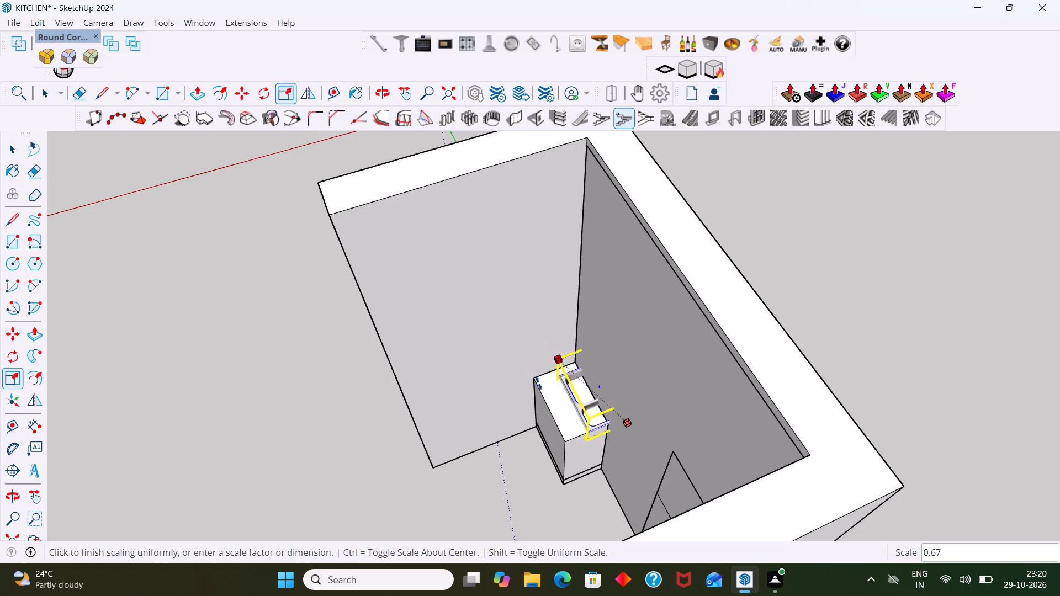
left_click(519, 372)
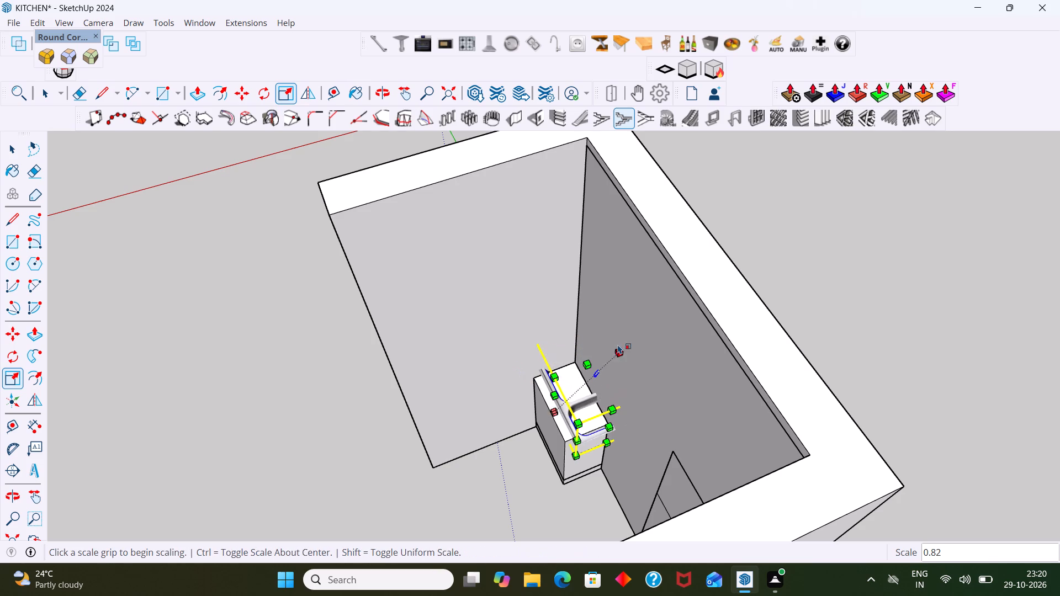
left_click(597, 337)
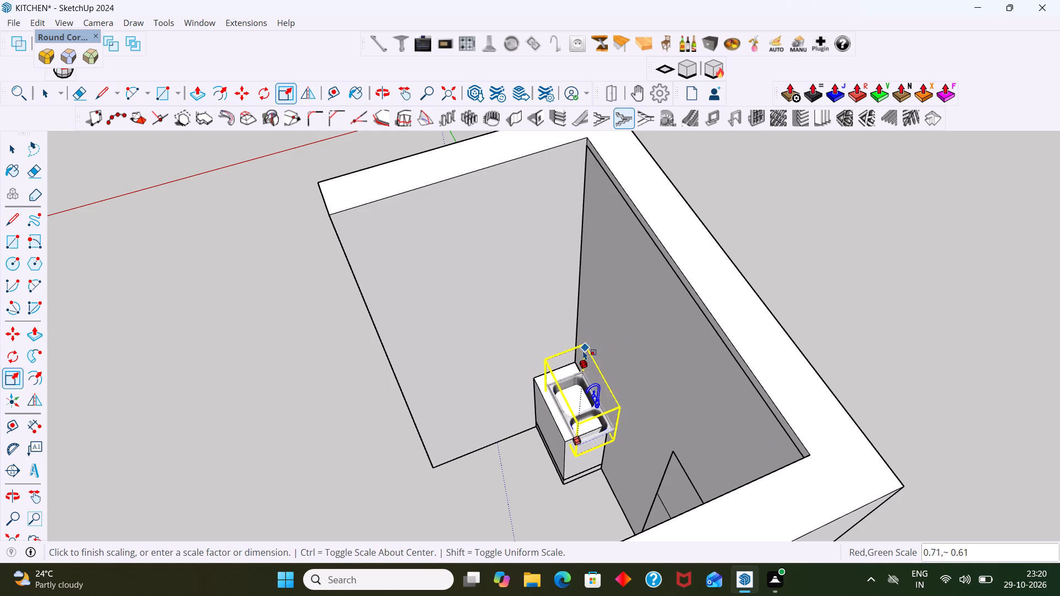
left_click(573, 359)
Scale the sink uniformly to 0.88 from its upper front corner at the large-bowl end.
scroll(562, 404, "down", 1)
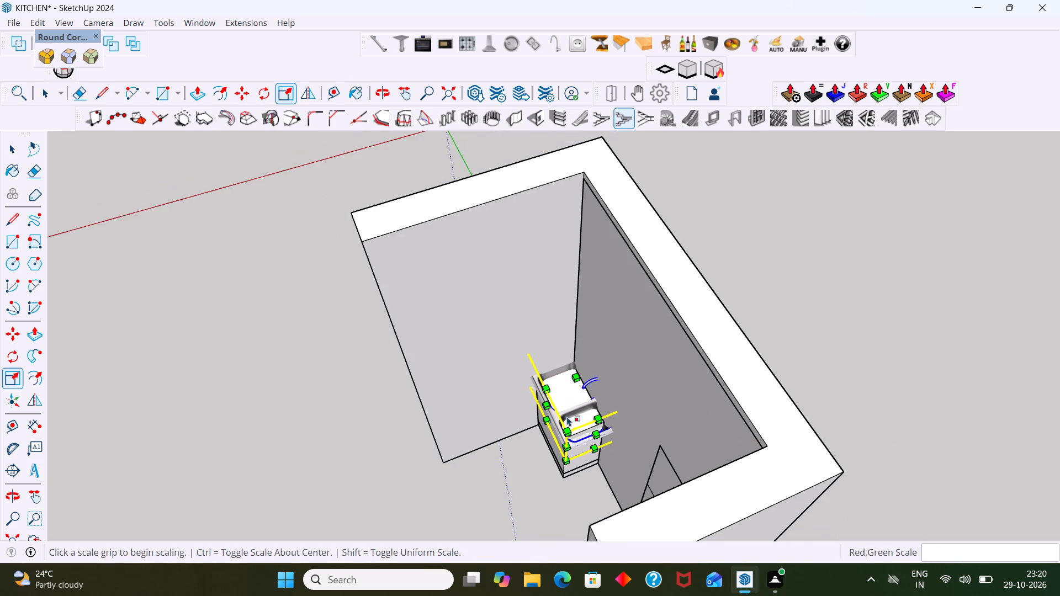
middle_click_drag(566, 413, 732, 361)
scroll(642, 386, "up", 9)
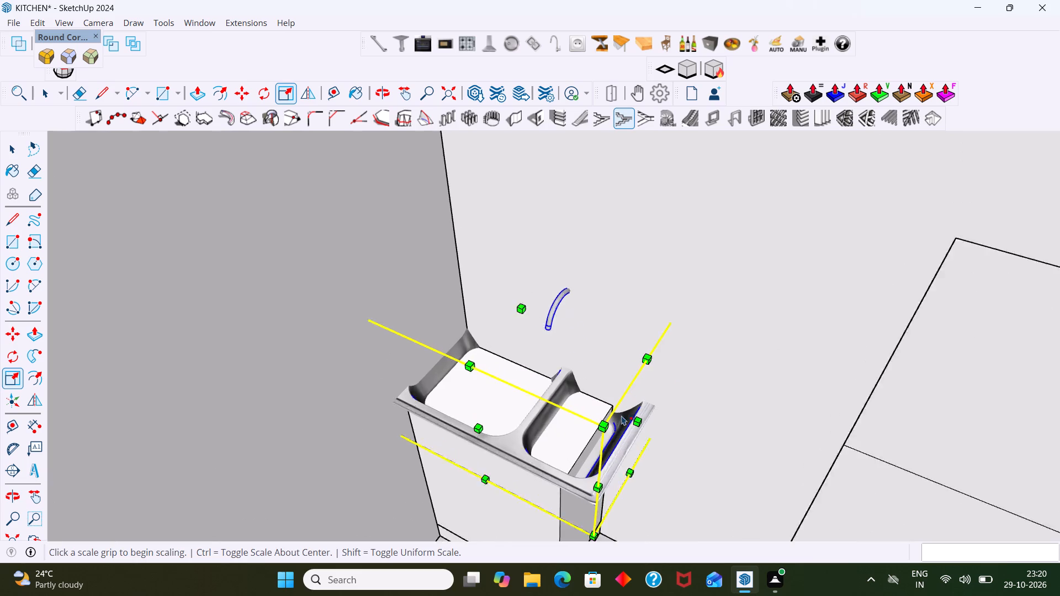
scroll(622, 416, "up", 2)
middle_click_drag(542, 406, 596, 337)
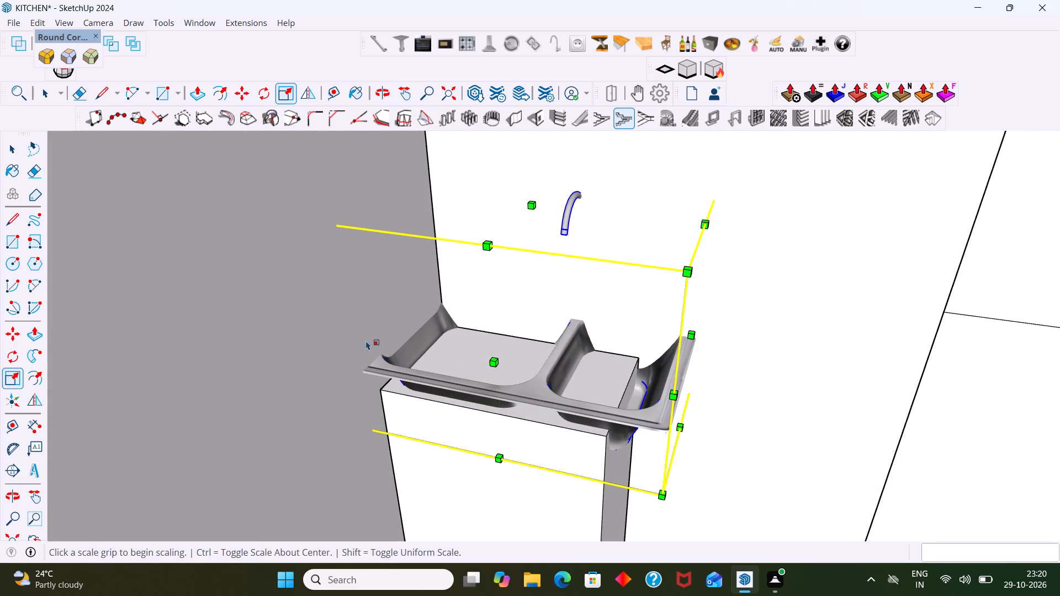
scroll(370, 348, "down", 2)
middle_click_drag(383, 361, 360, 384)
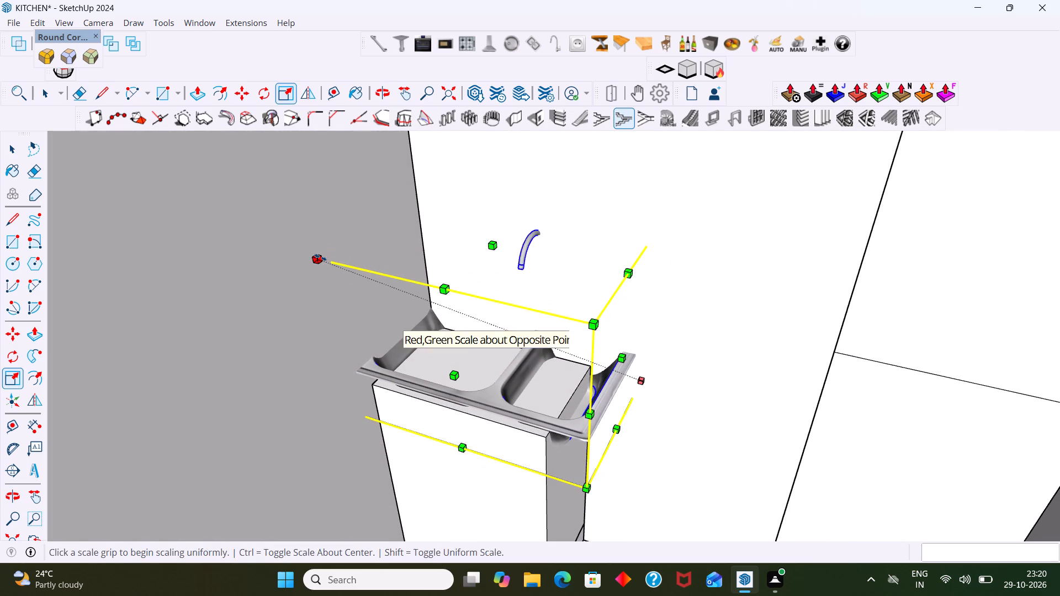
left_click(320, 257)
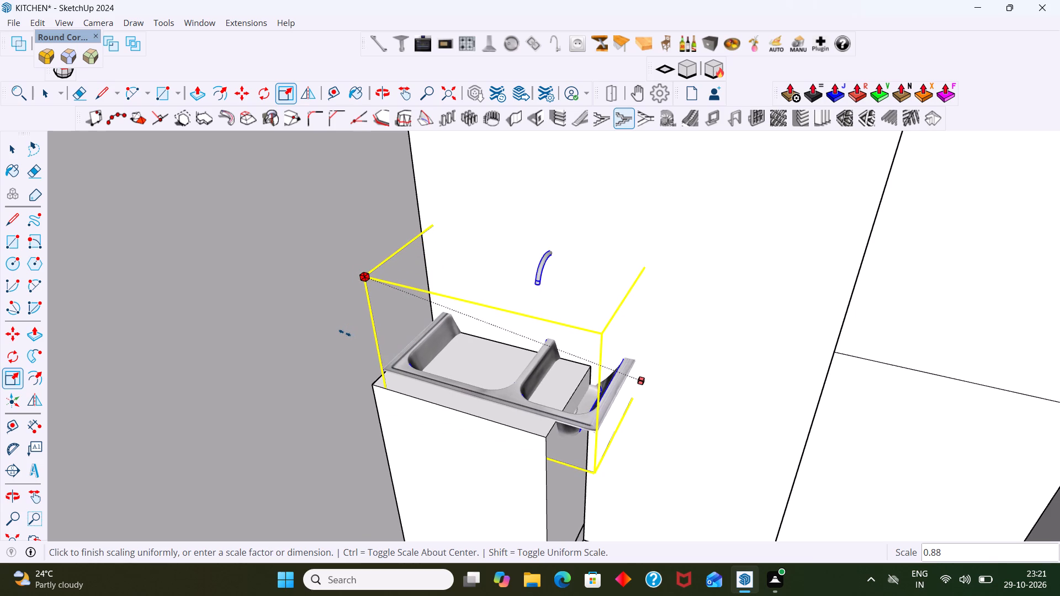
left_click(343, 333)
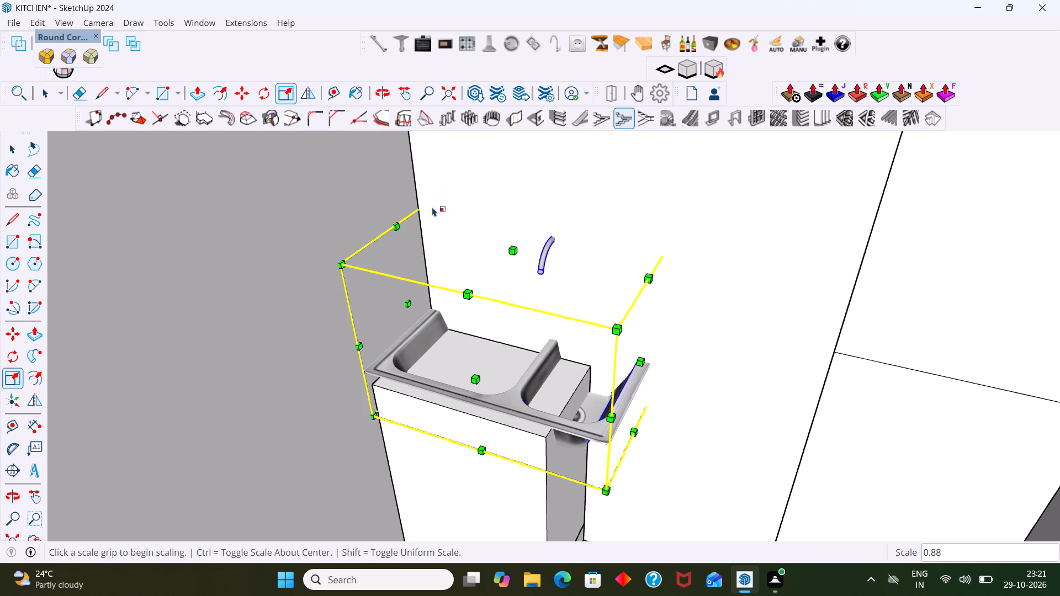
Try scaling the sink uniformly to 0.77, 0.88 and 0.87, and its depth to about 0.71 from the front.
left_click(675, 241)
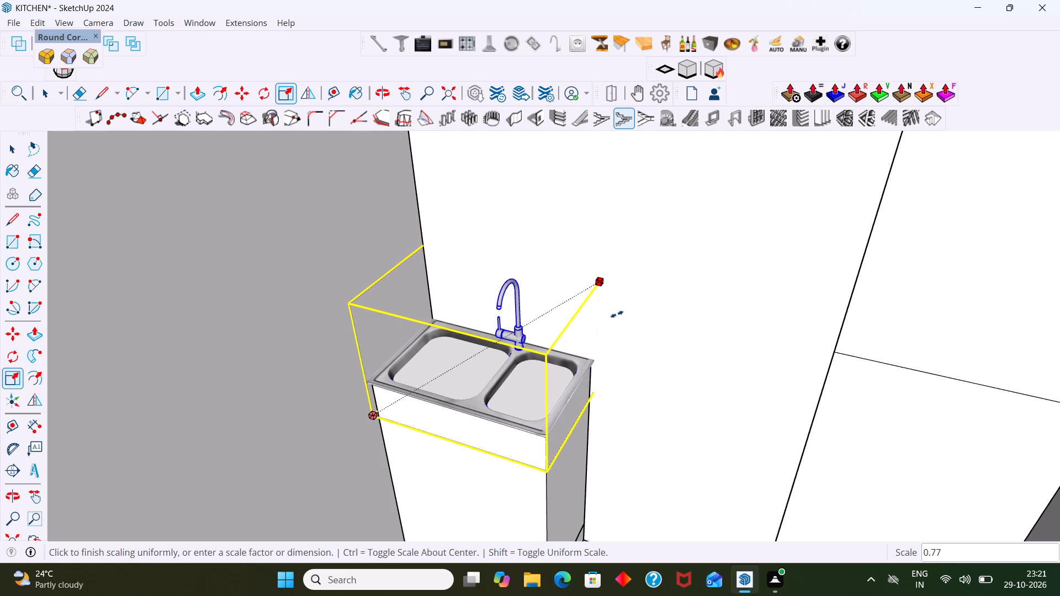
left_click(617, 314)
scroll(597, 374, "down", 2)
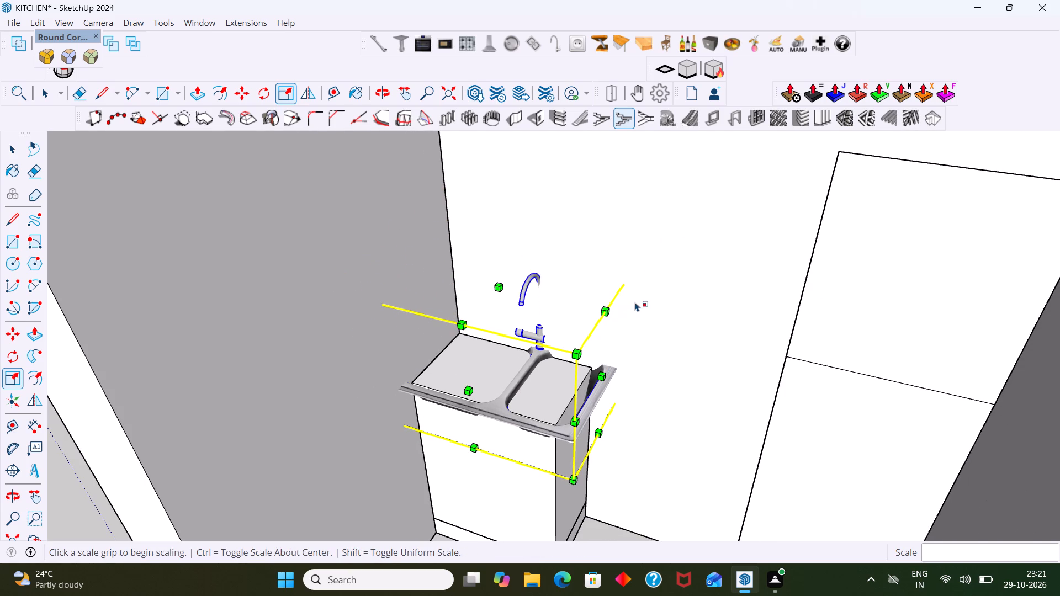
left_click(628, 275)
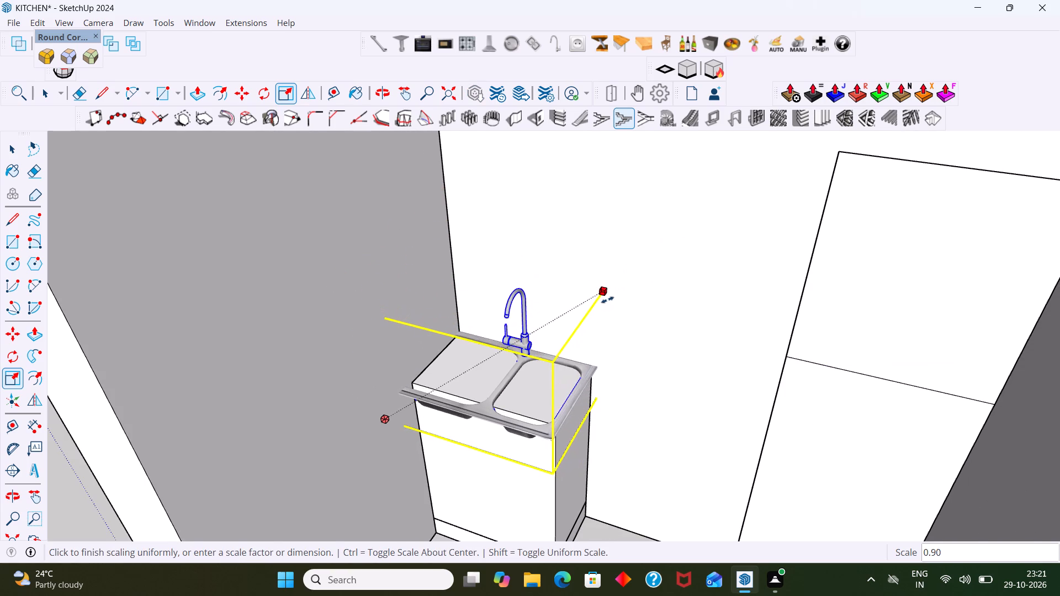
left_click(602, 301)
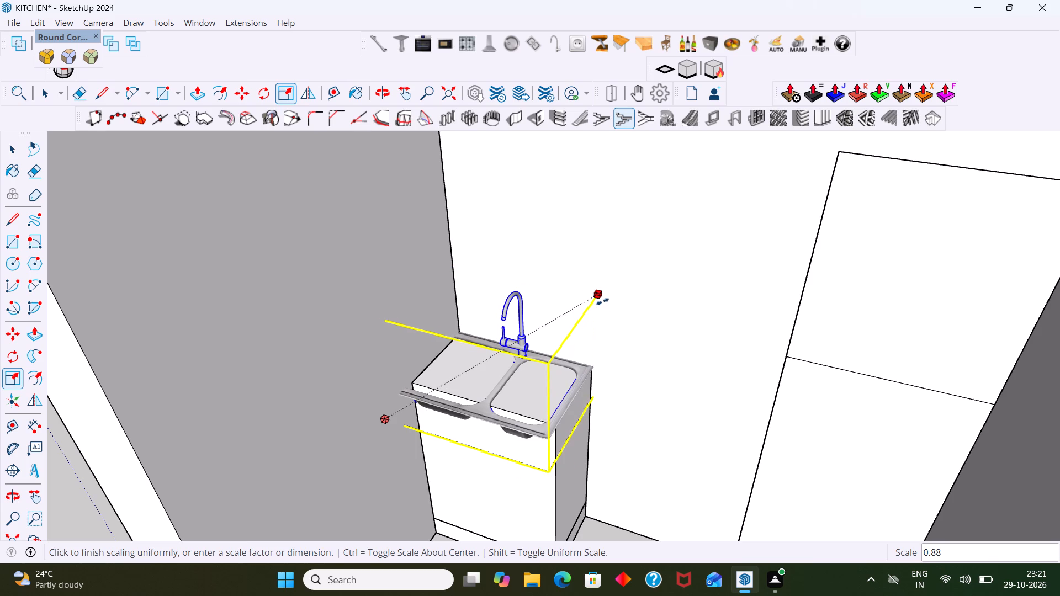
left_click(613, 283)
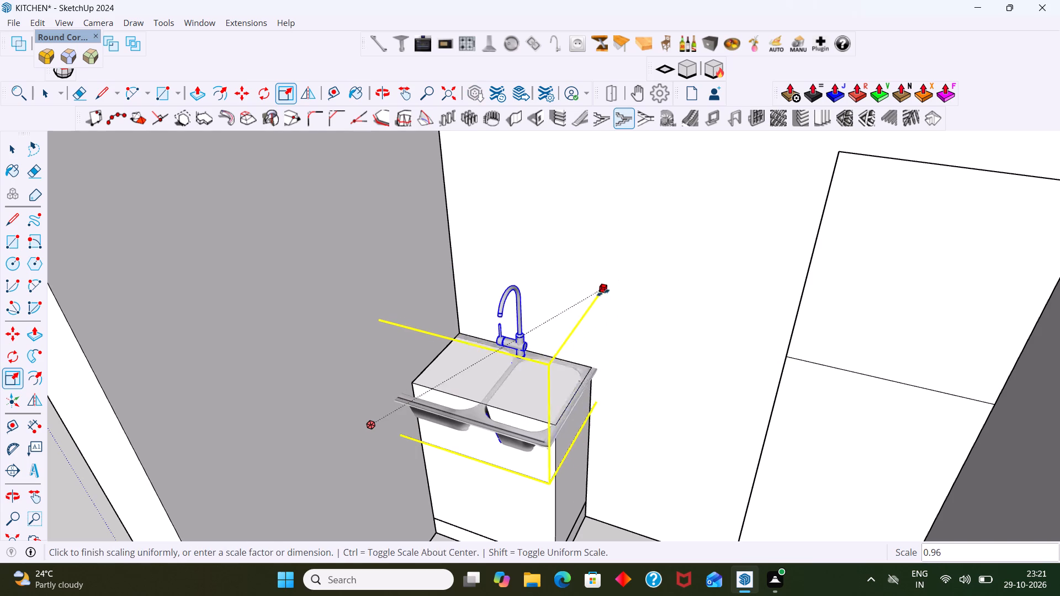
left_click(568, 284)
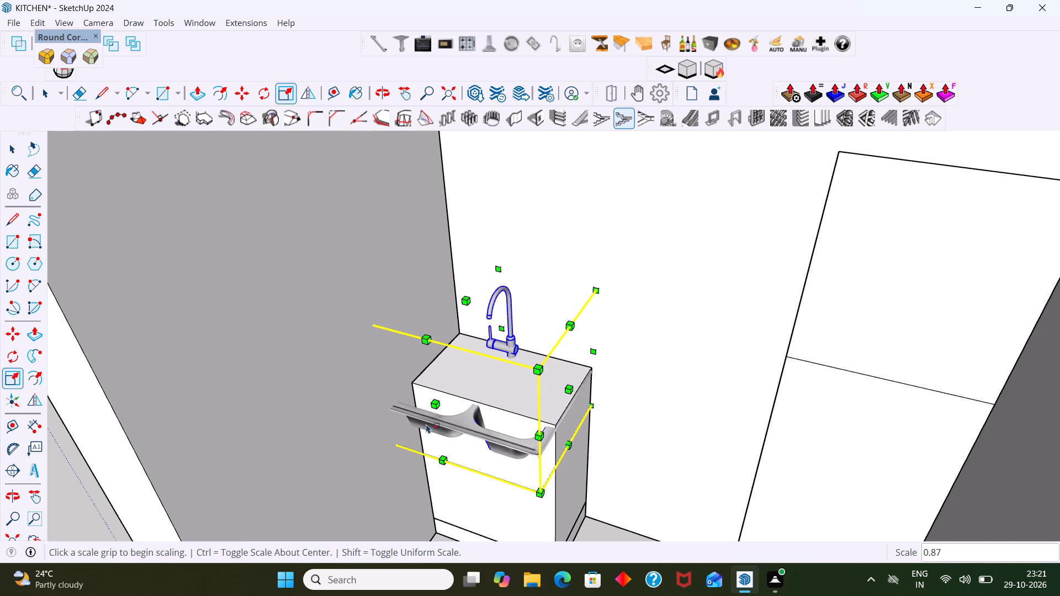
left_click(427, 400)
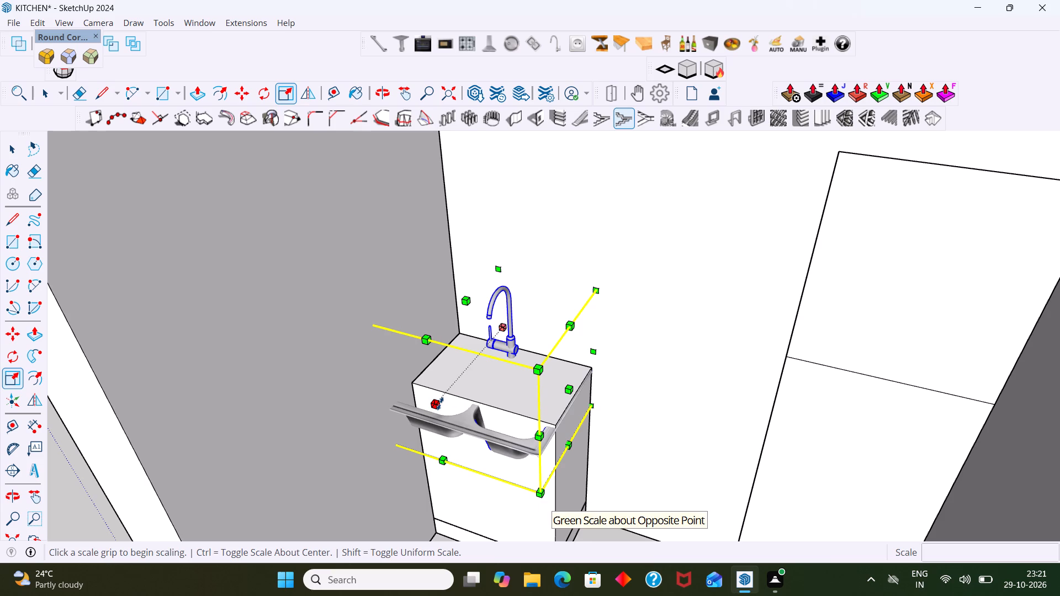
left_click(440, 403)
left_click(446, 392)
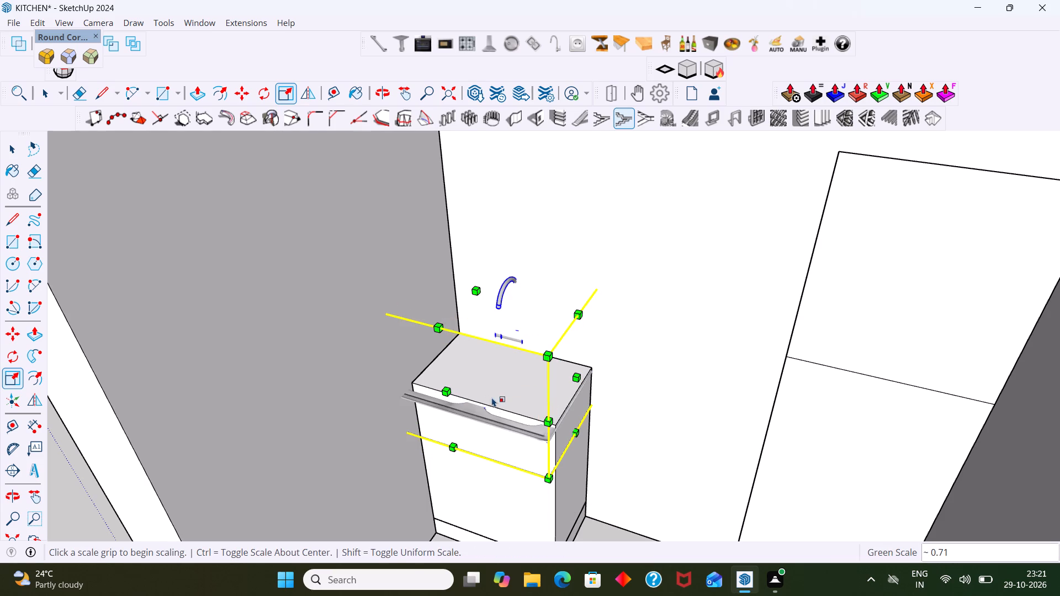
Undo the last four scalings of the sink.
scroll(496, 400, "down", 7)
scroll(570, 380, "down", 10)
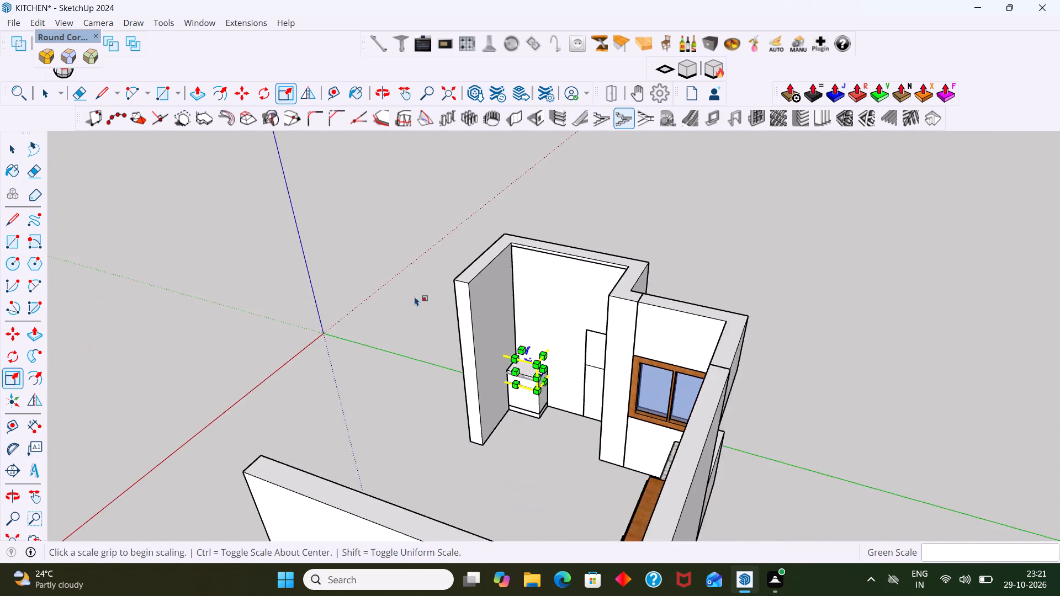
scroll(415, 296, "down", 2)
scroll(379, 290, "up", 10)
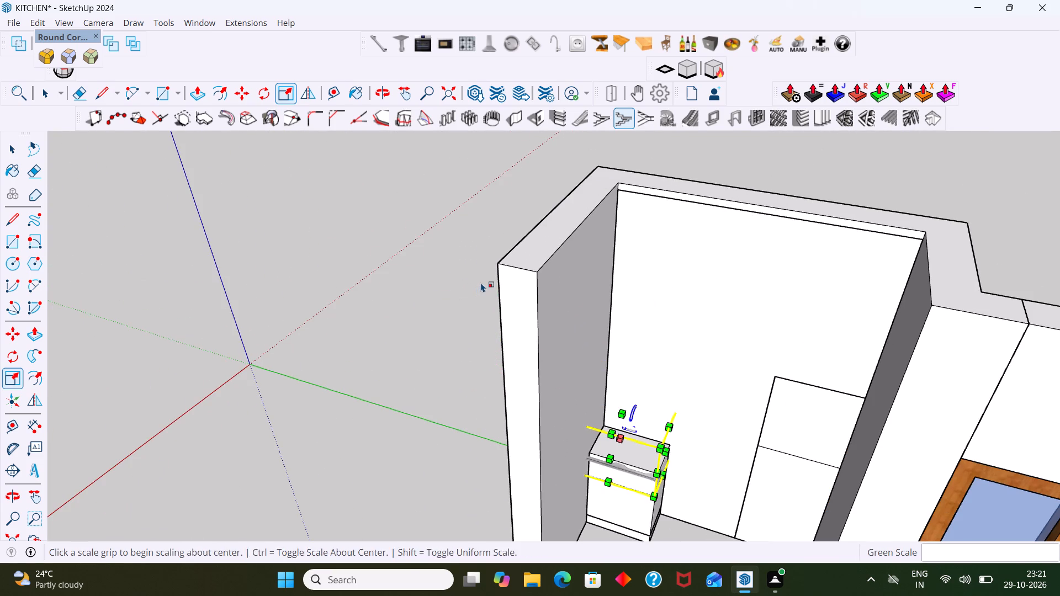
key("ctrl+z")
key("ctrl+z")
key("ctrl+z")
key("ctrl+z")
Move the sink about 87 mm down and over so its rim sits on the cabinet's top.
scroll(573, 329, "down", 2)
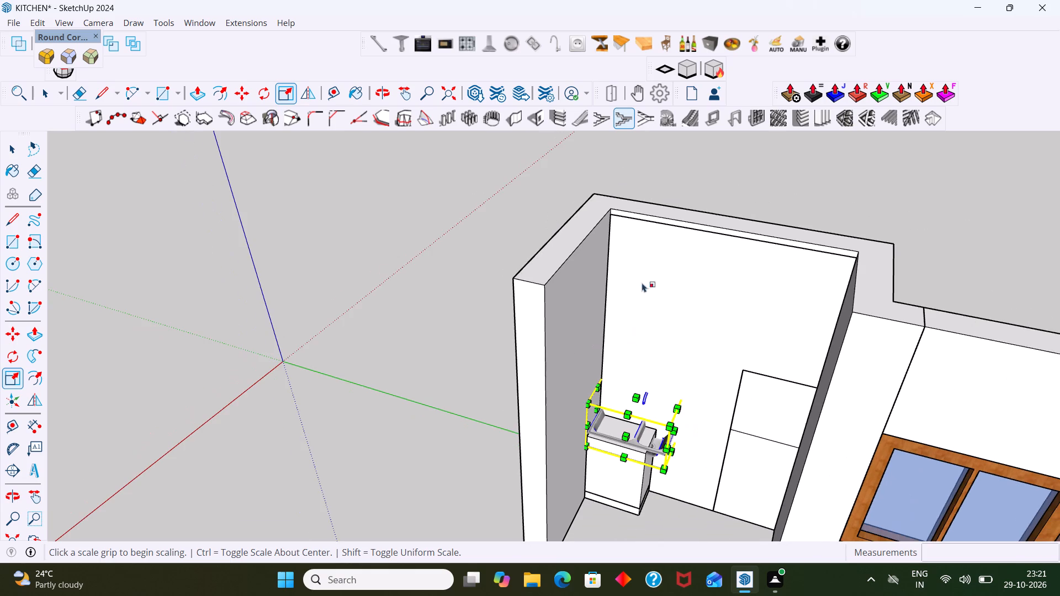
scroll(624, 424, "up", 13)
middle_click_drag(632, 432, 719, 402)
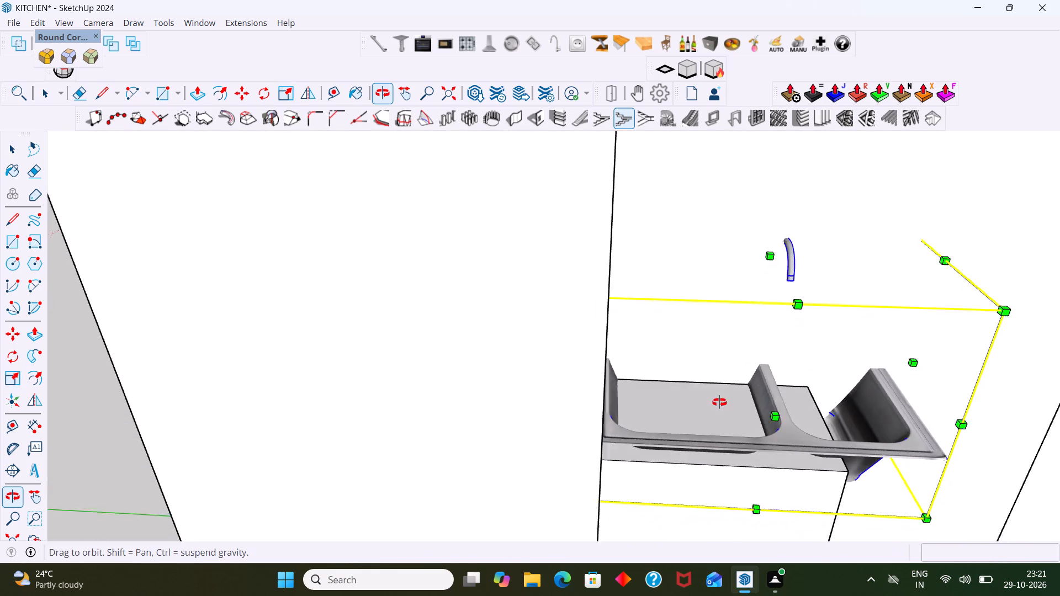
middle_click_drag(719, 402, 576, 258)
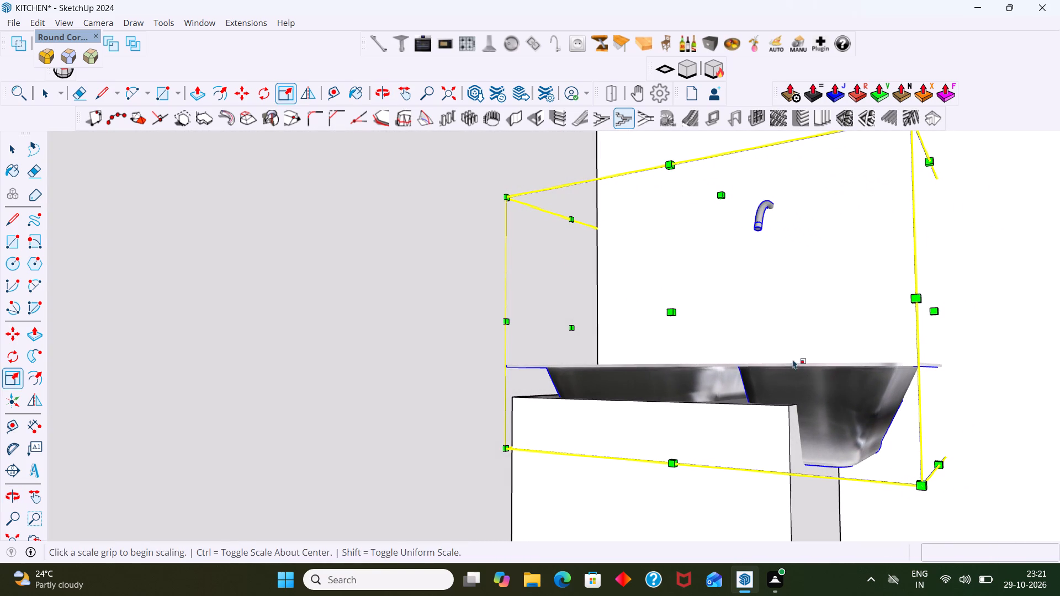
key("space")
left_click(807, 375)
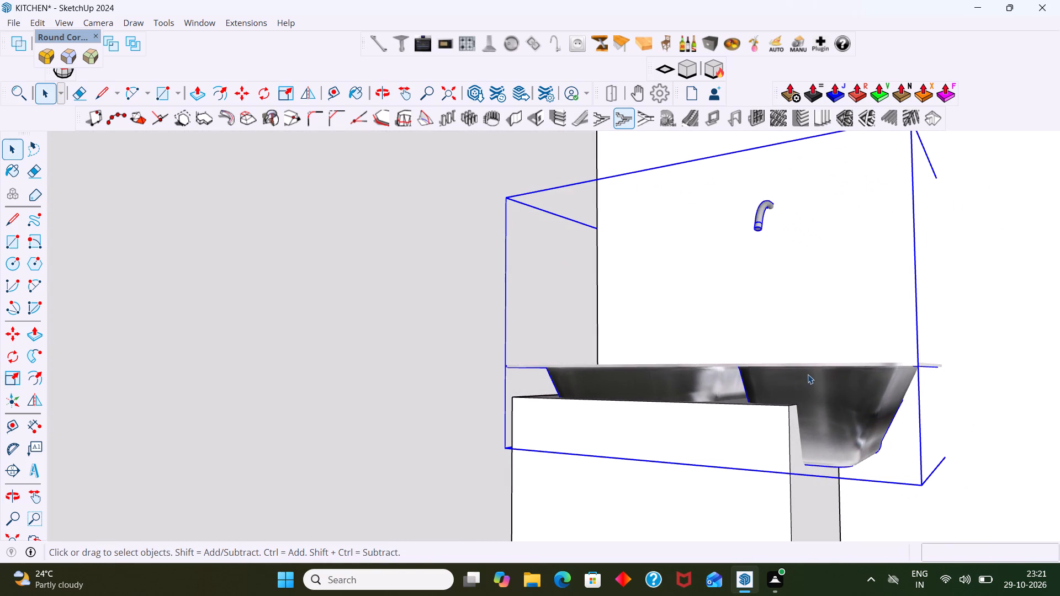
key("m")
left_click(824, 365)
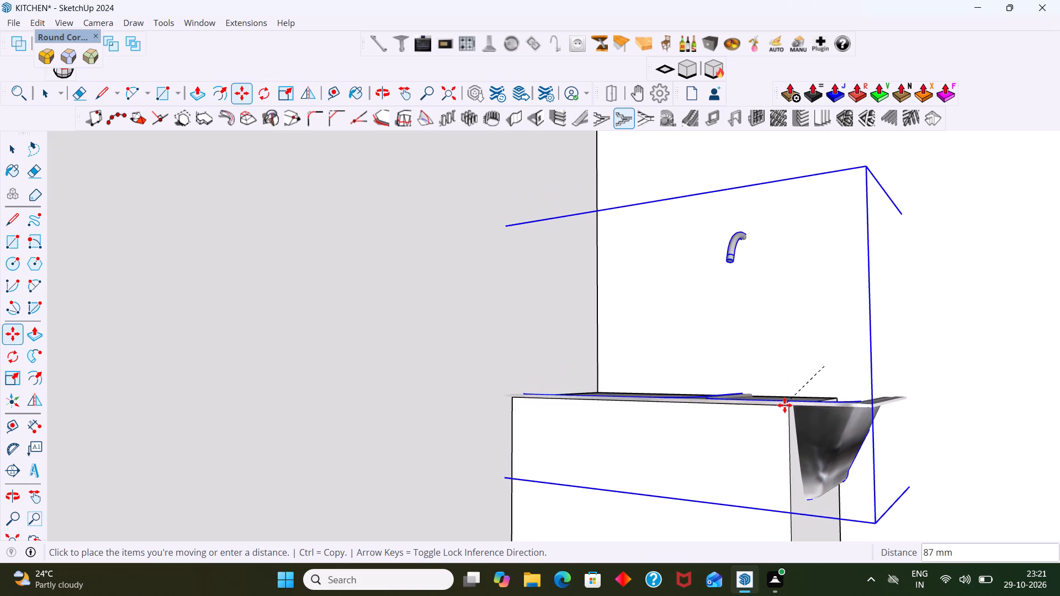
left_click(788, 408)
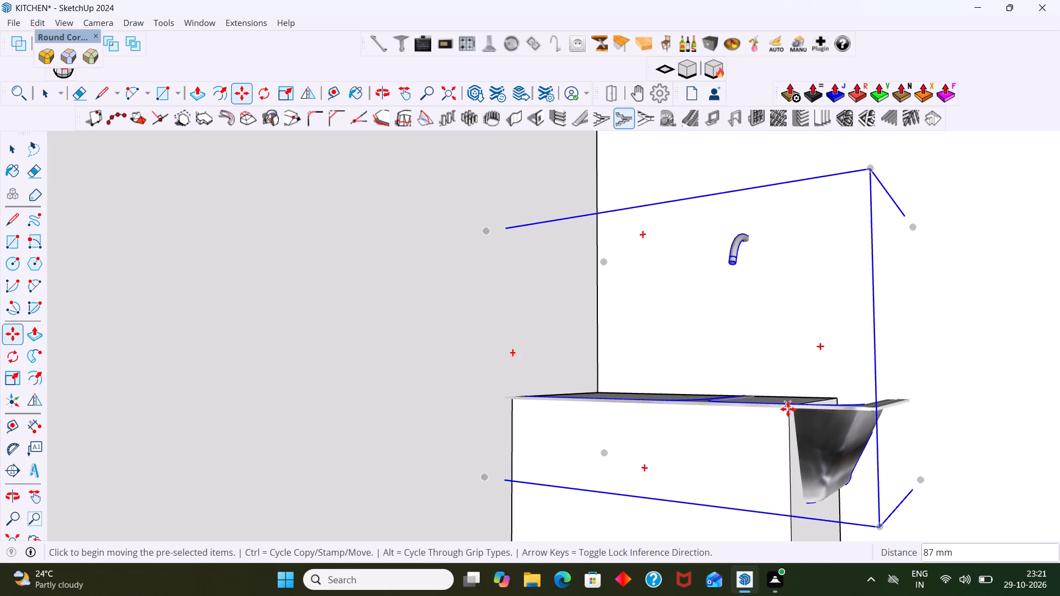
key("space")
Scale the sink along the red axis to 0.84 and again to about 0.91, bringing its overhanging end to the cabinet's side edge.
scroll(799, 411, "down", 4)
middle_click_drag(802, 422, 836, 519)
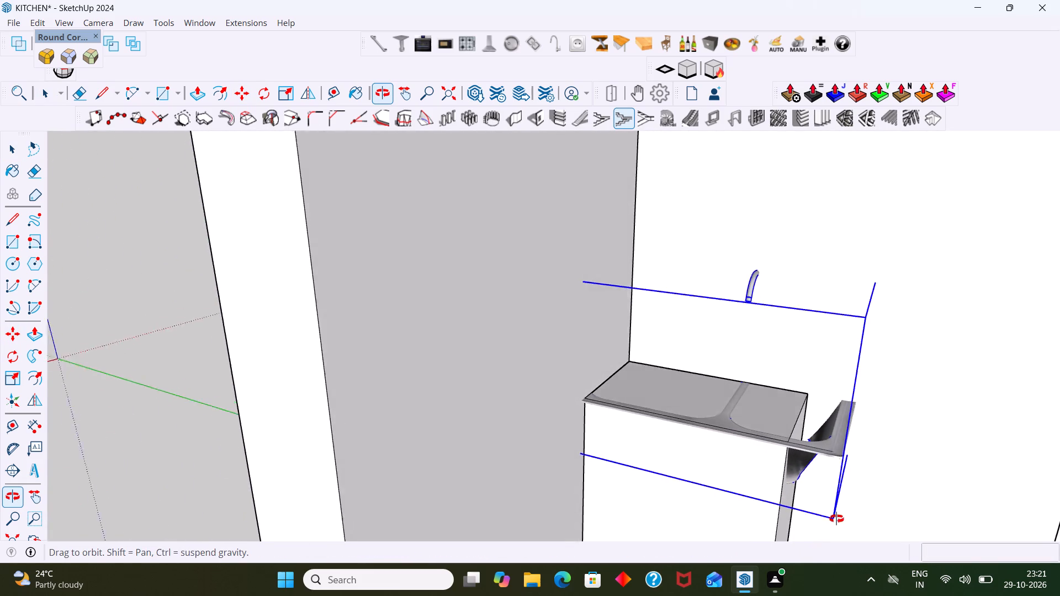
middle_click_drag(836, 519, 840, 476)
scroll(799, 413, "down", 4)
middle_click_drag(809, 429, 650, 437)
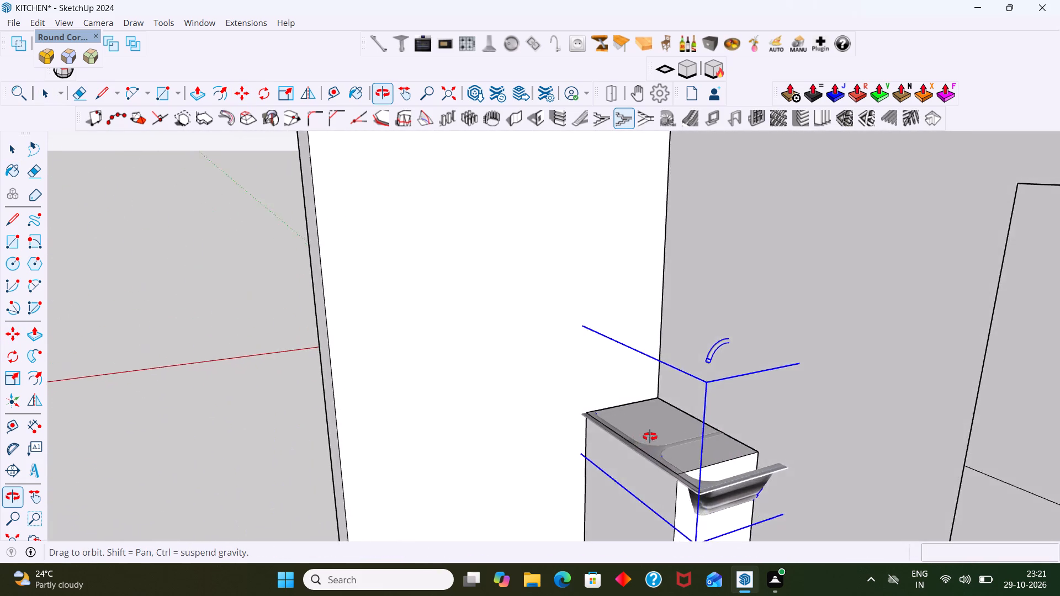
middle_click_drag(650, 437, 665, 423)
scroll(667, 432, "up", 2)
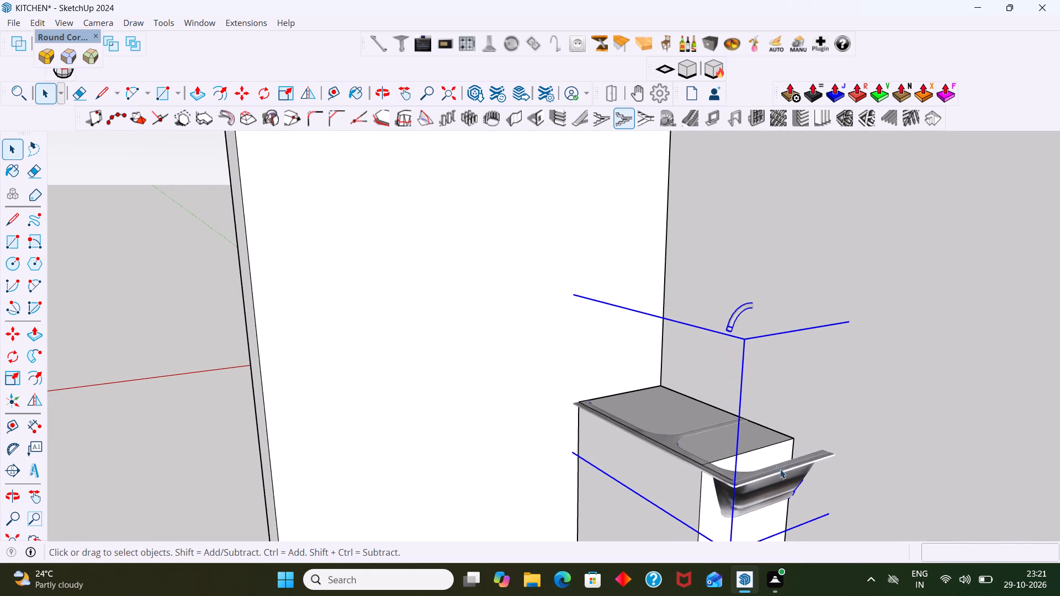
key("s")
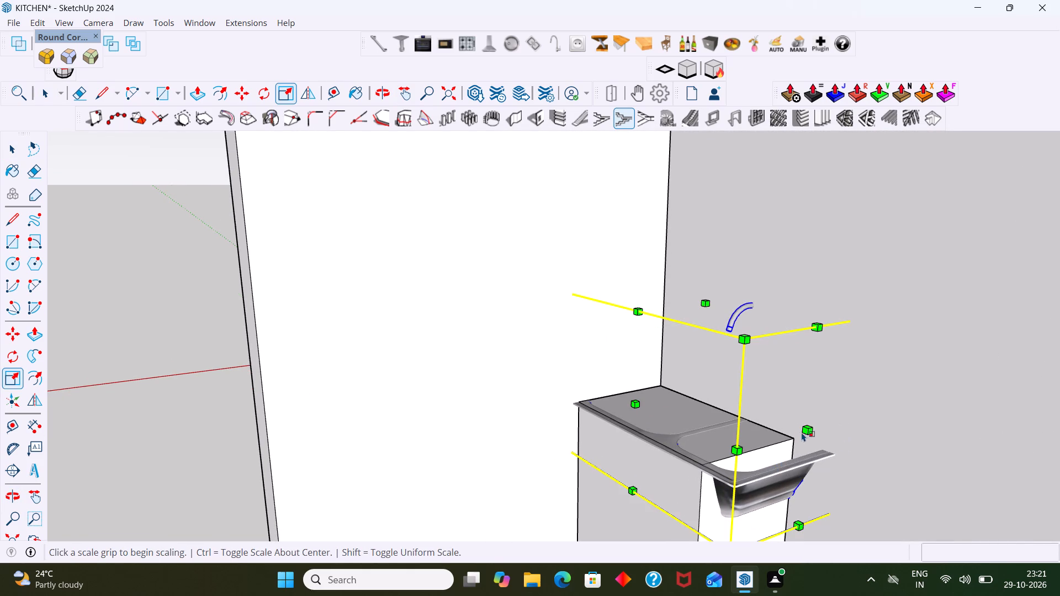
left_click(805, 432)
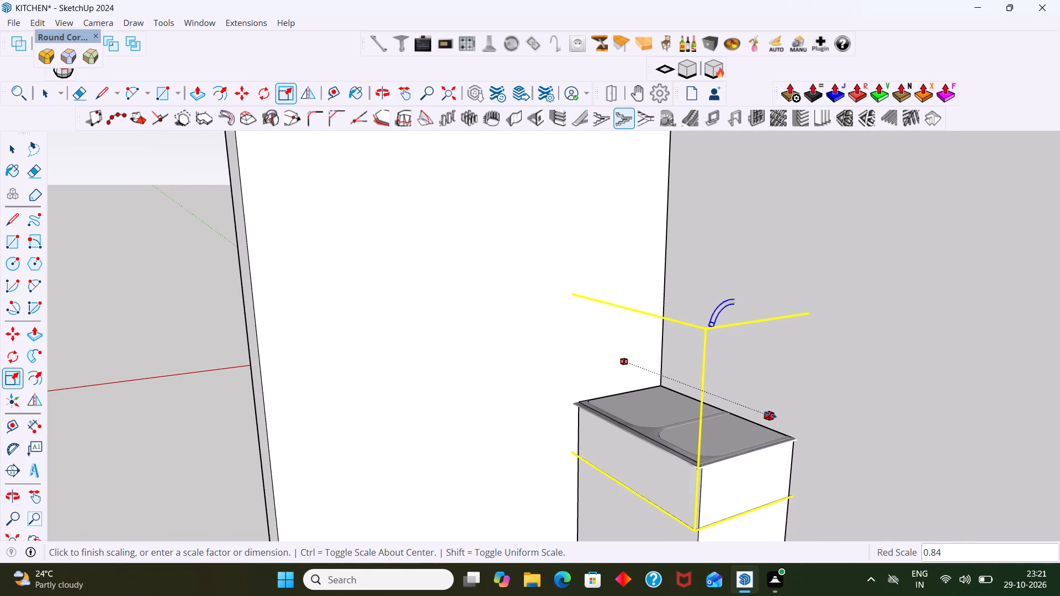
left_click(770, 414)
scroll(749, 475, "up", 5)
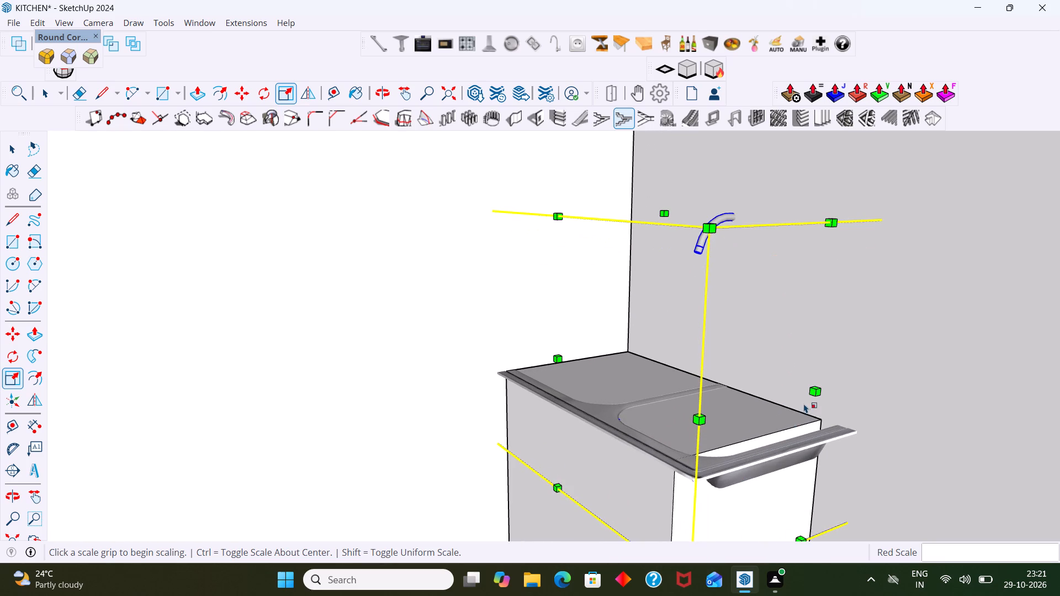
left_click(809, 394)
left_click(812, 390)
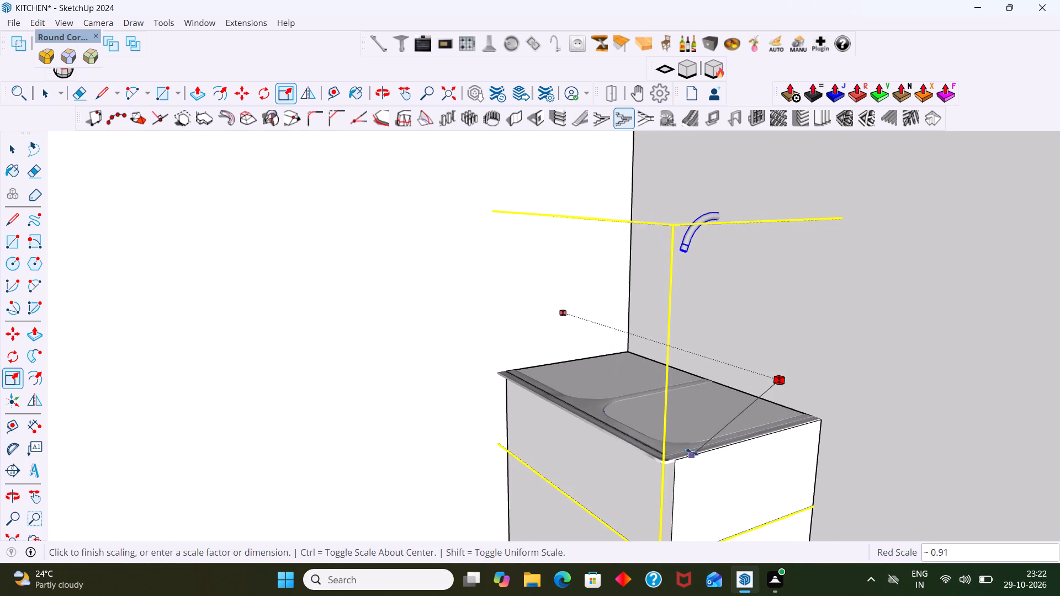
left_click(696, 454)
Examine the sink's fit on the cabinet top from several sides and deselect it.
scroll(737, 449, "down", 3)
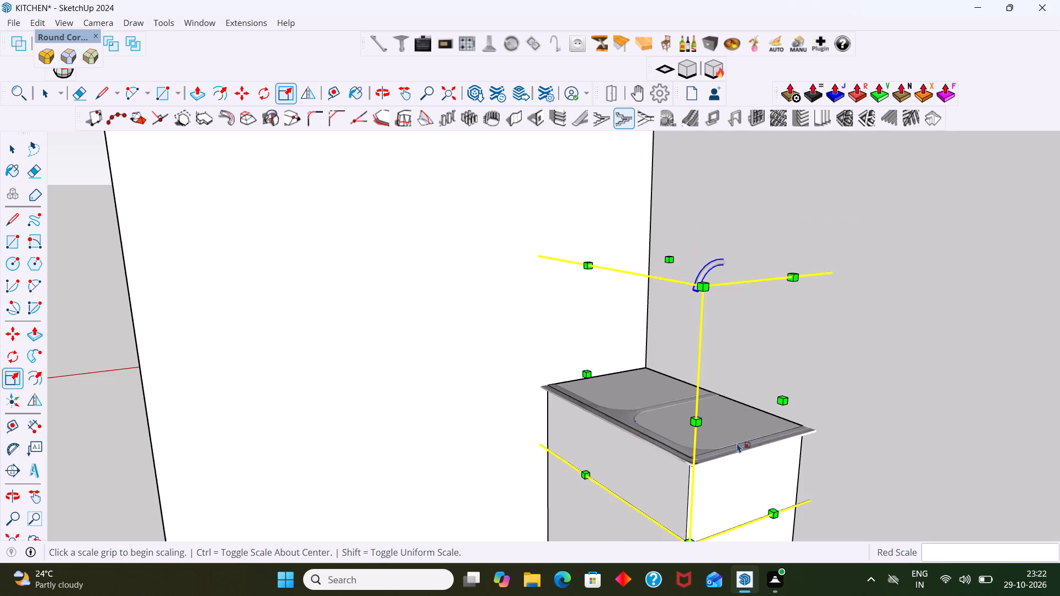
middle_click_drag(733, 438, 677, 403)
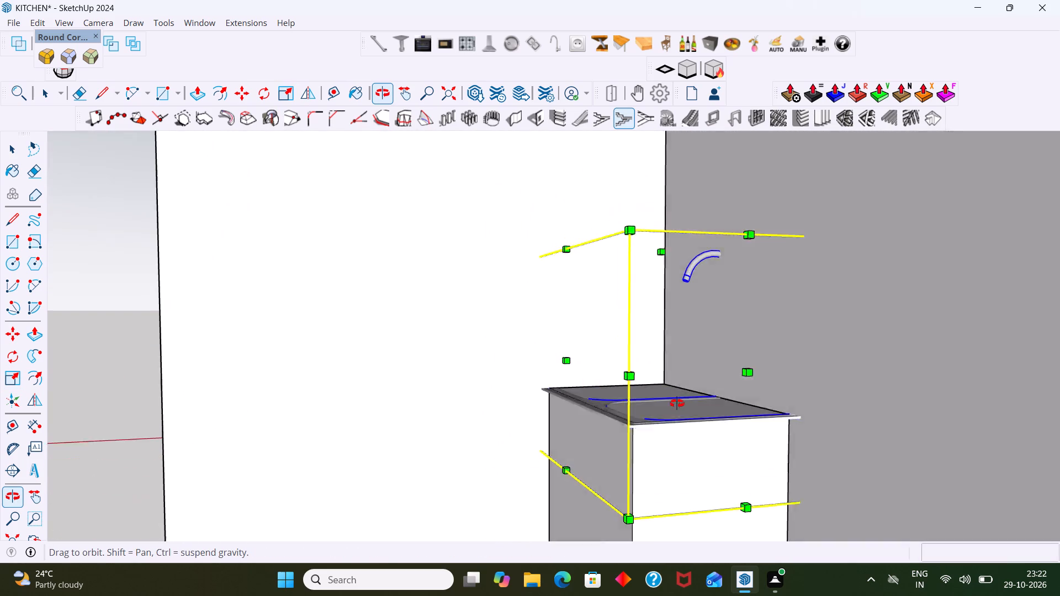
middle_click_drag(677, 403, 698, 437)
scroll(678, 441, "up", 2)
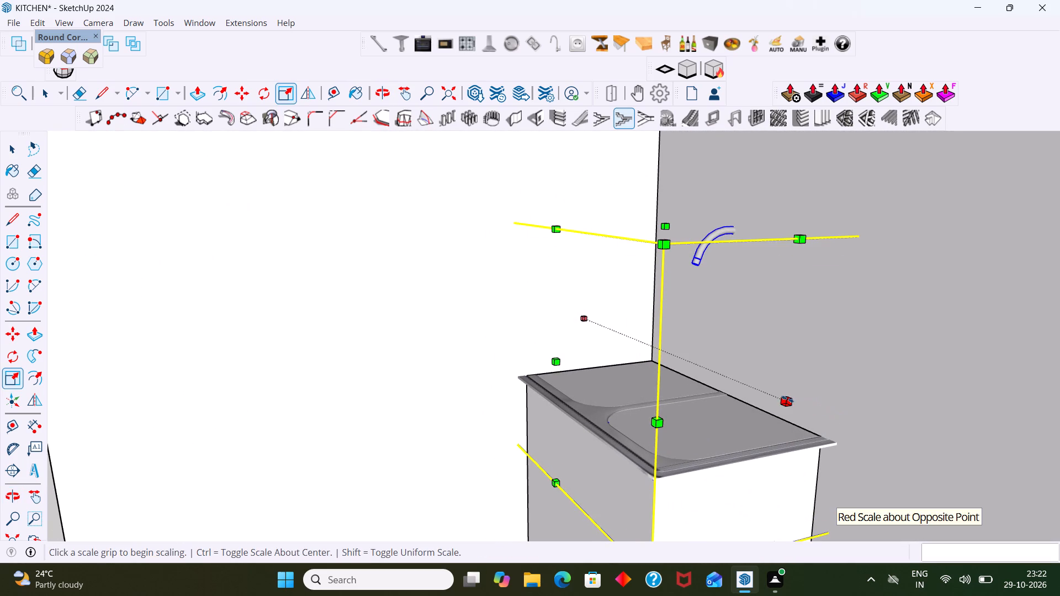
scroll(787, 399, "down", 7)
middle_click_drag(764, 387, 744, 498)
scroll(779, 409, "down", 6)
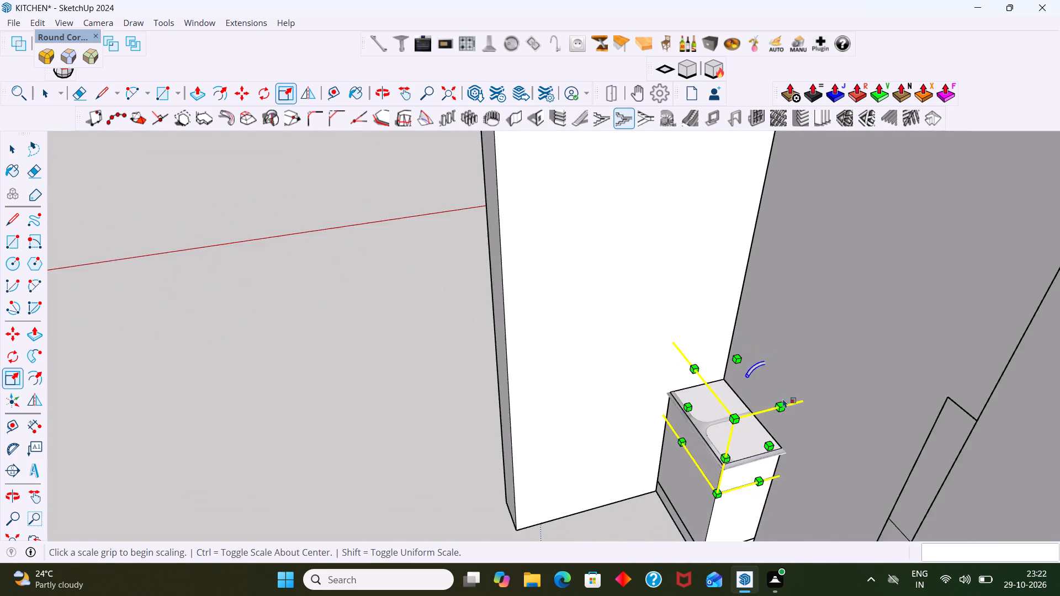
scroll(783, 398, "down", 1)
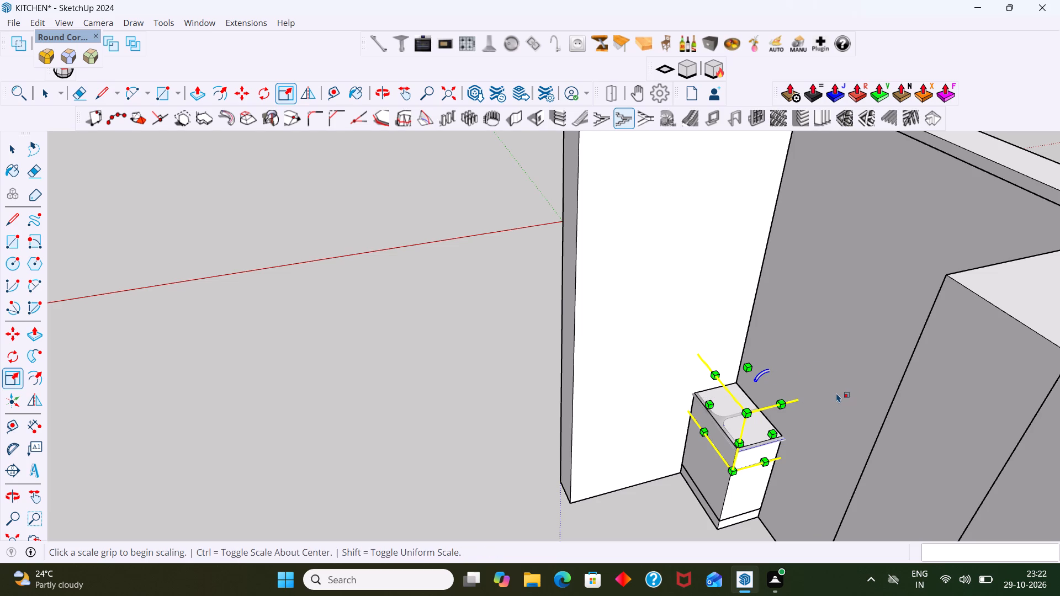
middle_click_drag(836, 396, 985, 350)
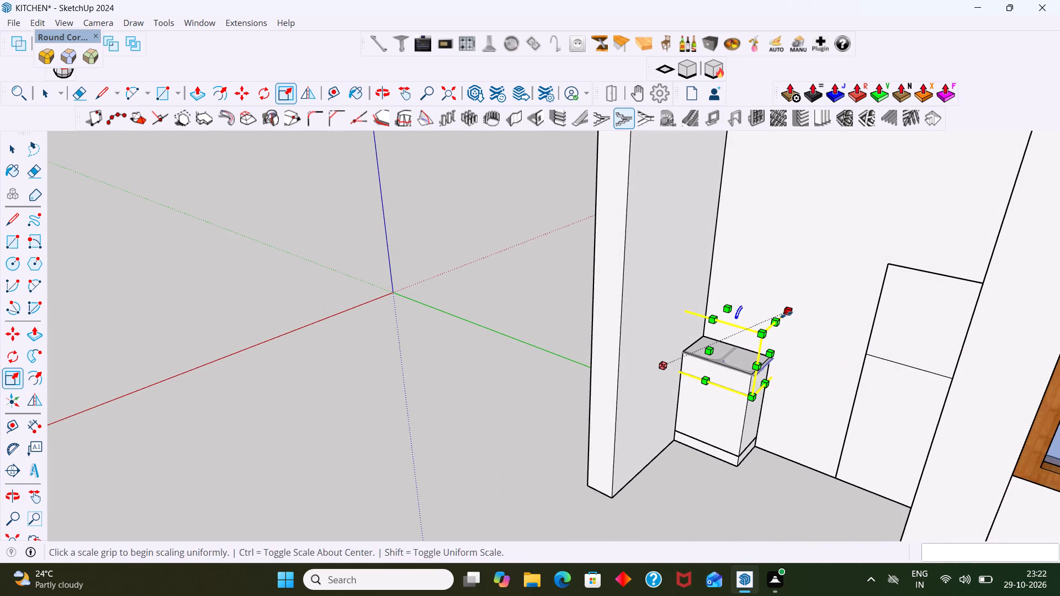
middle_click_drag(774, 327, 664, 317)
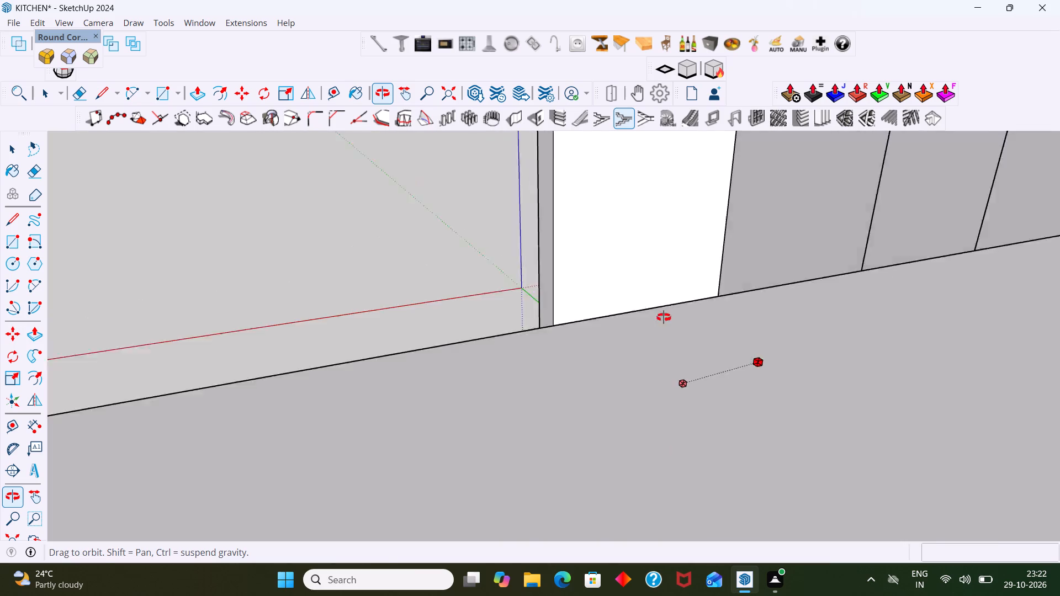
middle_click_drag(664, 317, 747, 335)
key("space")
left_click(536, 379)
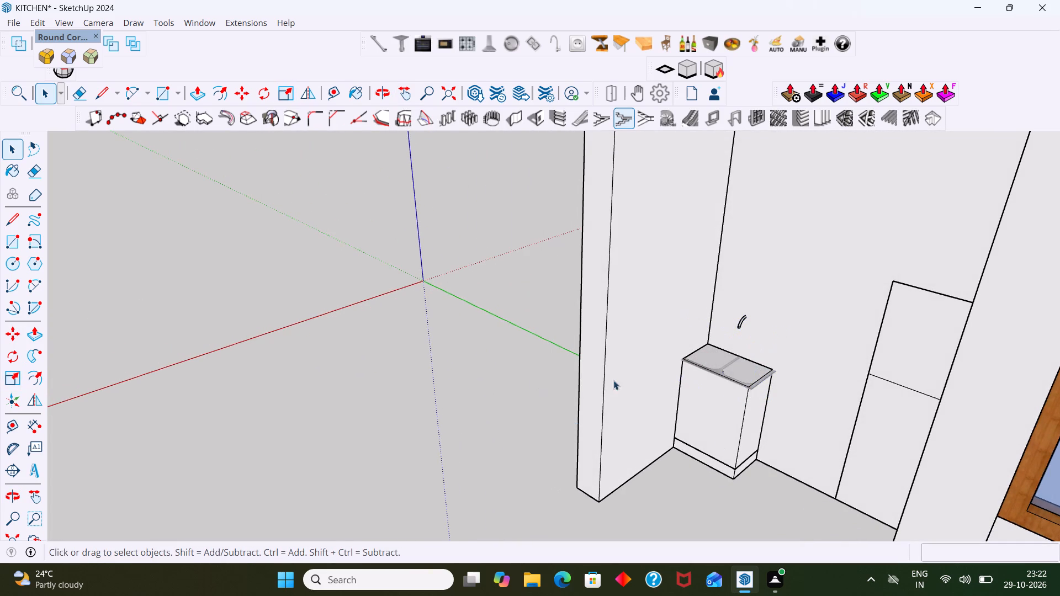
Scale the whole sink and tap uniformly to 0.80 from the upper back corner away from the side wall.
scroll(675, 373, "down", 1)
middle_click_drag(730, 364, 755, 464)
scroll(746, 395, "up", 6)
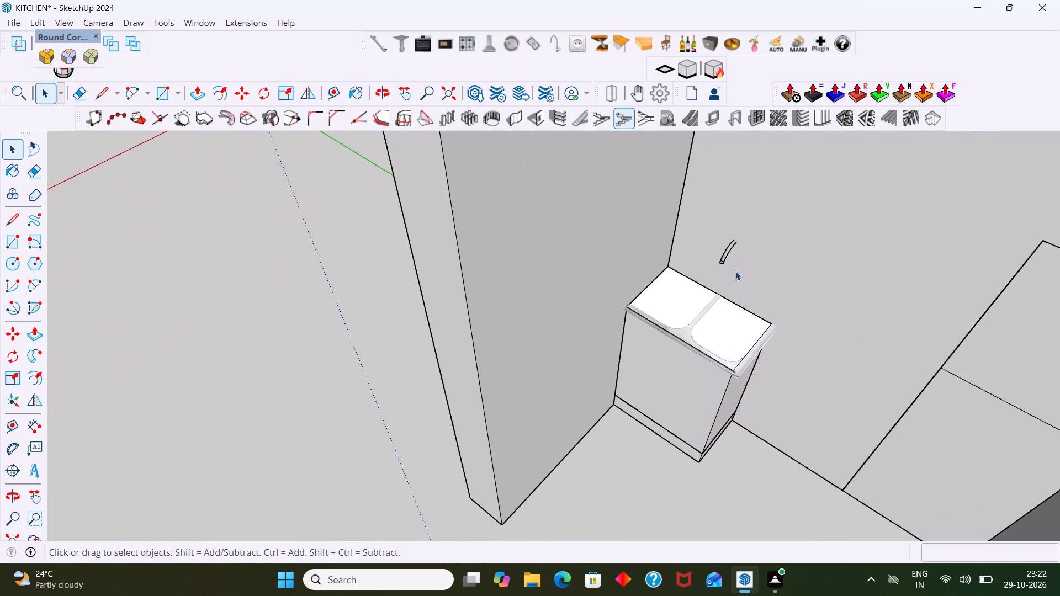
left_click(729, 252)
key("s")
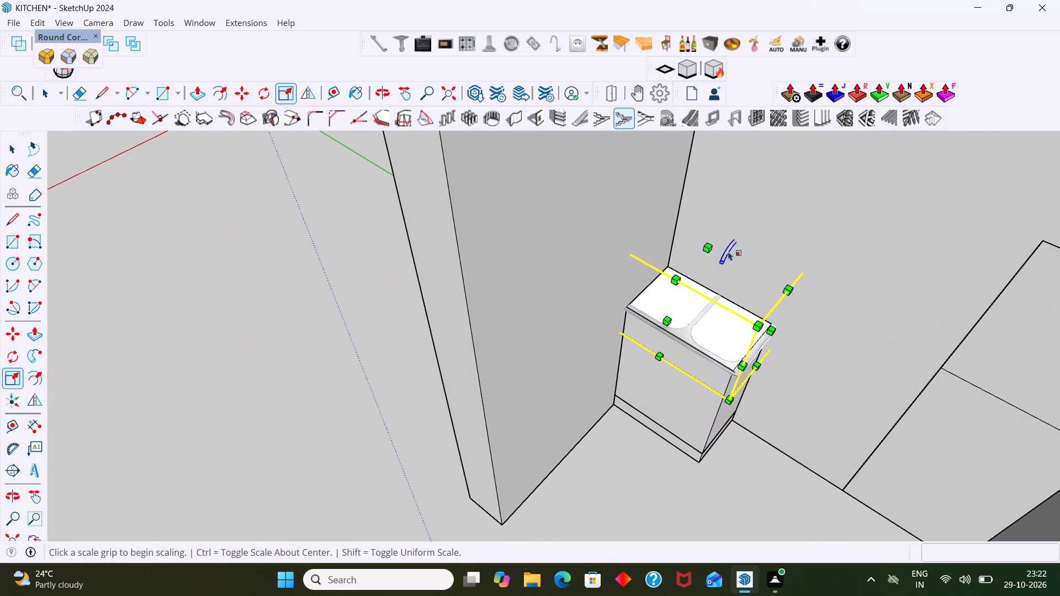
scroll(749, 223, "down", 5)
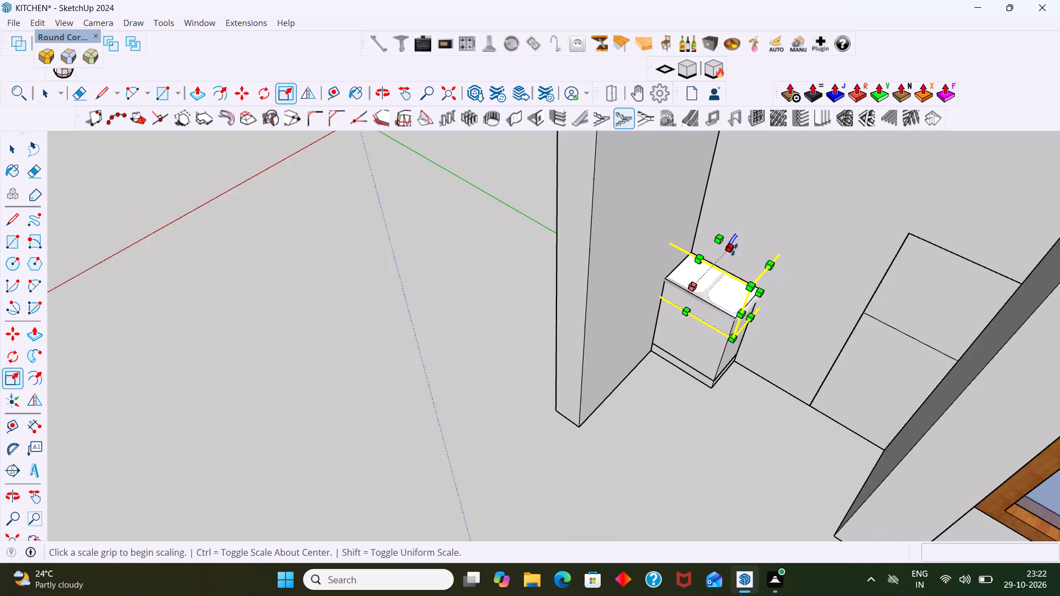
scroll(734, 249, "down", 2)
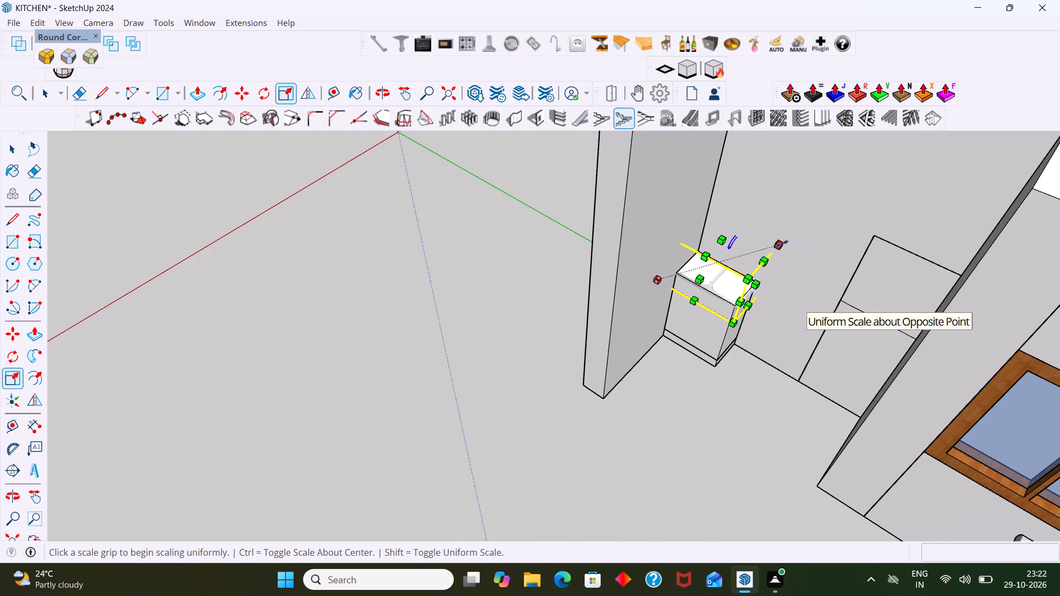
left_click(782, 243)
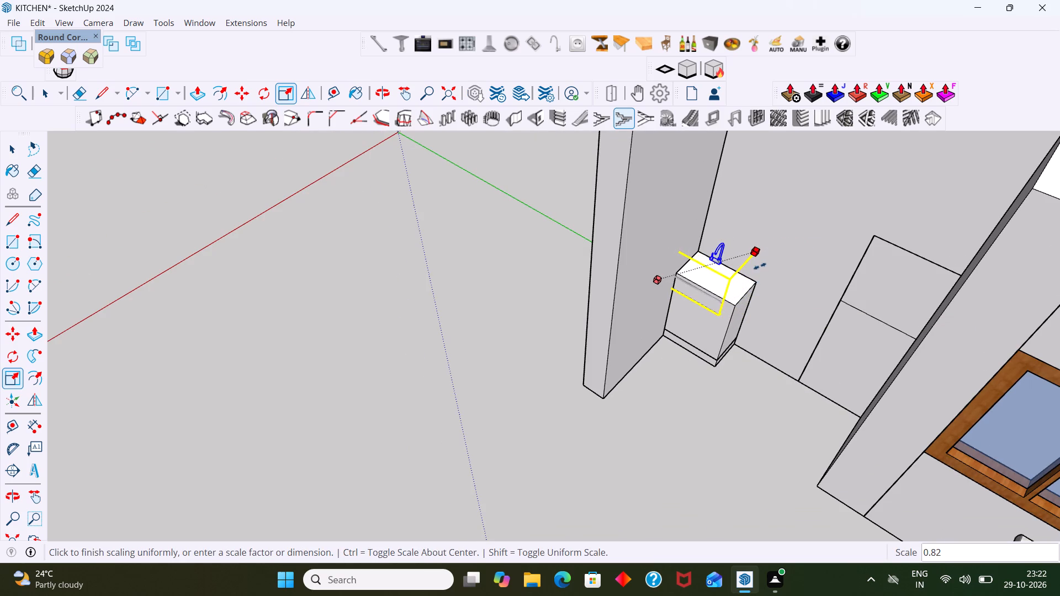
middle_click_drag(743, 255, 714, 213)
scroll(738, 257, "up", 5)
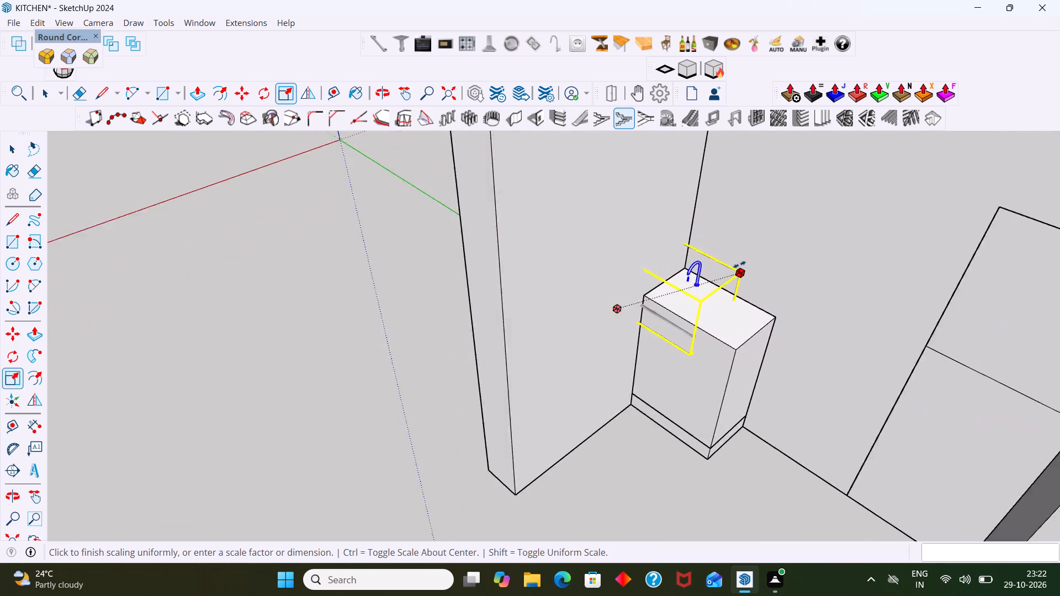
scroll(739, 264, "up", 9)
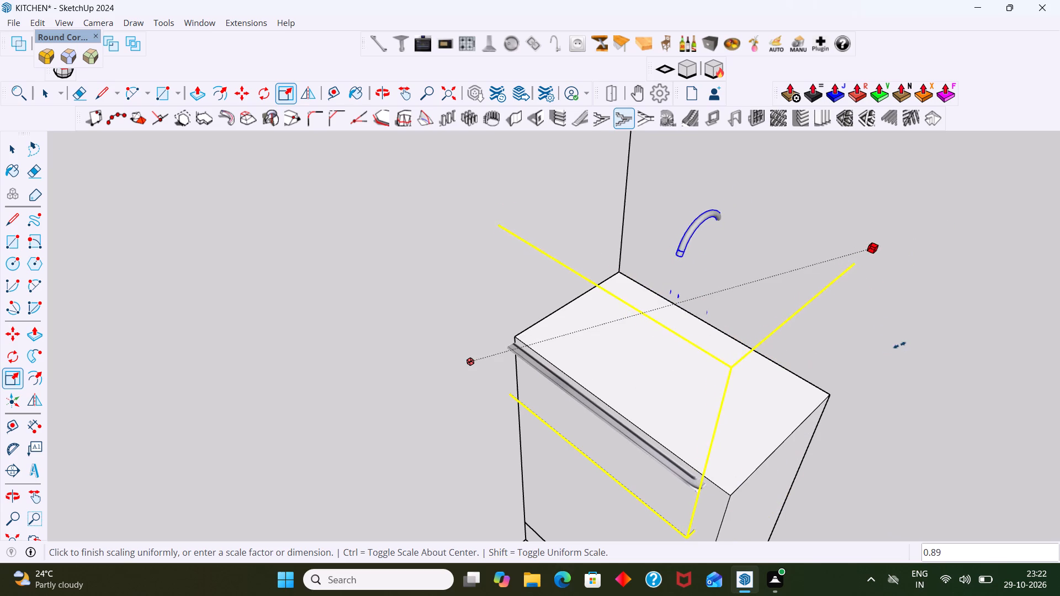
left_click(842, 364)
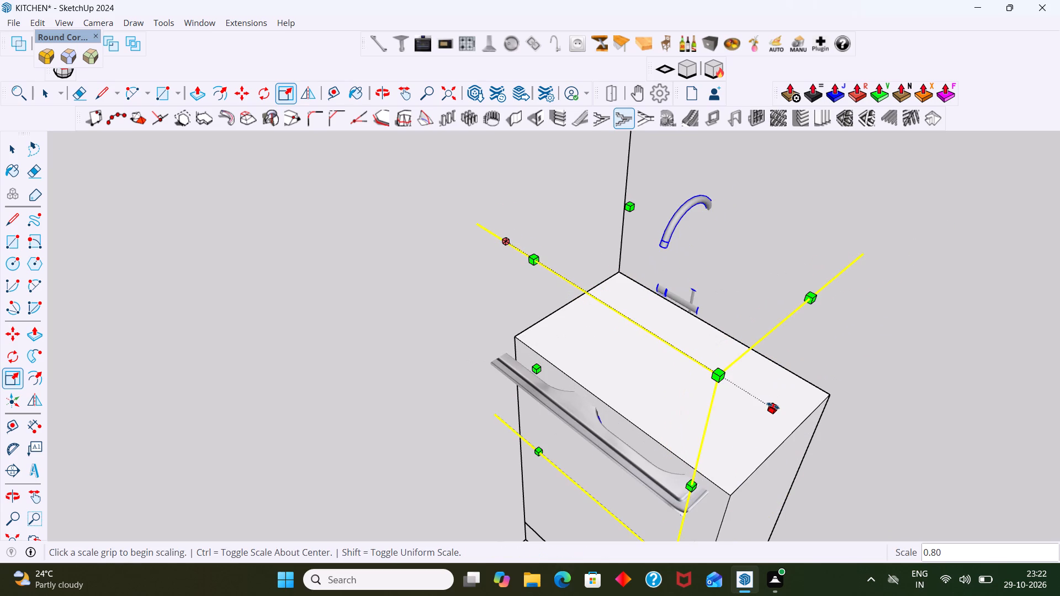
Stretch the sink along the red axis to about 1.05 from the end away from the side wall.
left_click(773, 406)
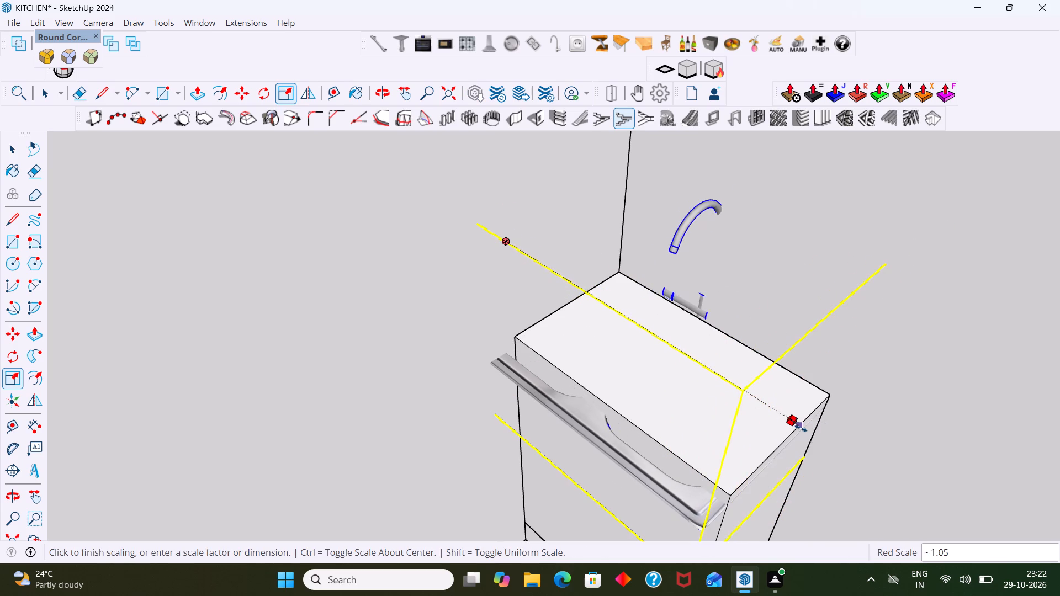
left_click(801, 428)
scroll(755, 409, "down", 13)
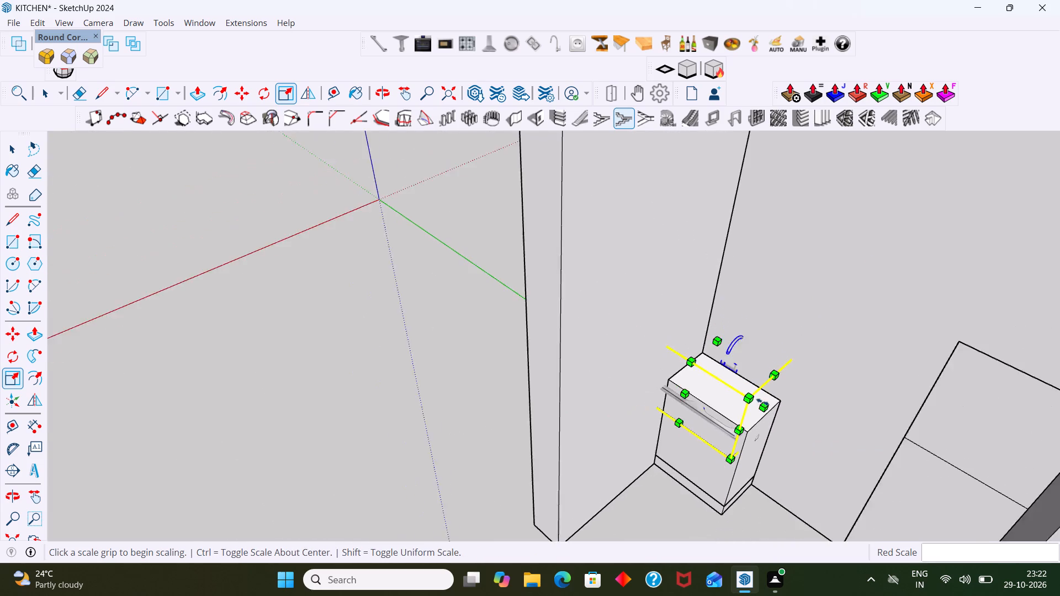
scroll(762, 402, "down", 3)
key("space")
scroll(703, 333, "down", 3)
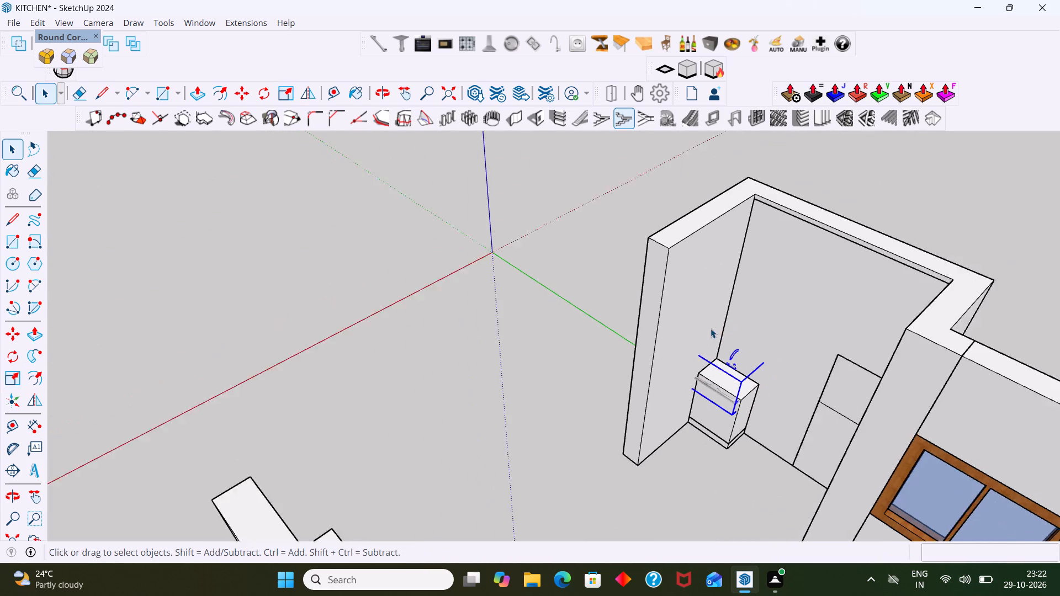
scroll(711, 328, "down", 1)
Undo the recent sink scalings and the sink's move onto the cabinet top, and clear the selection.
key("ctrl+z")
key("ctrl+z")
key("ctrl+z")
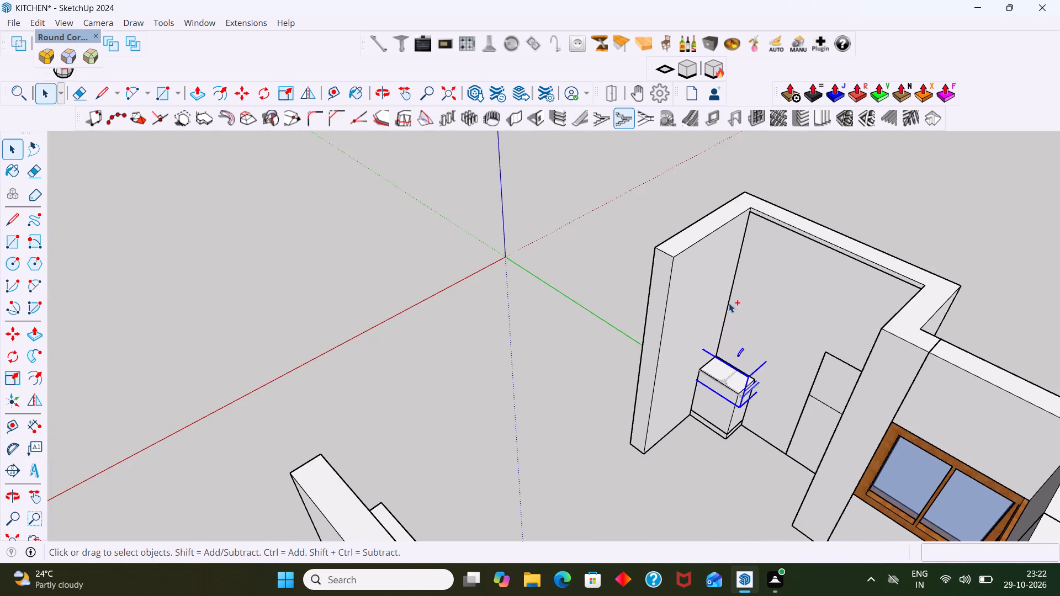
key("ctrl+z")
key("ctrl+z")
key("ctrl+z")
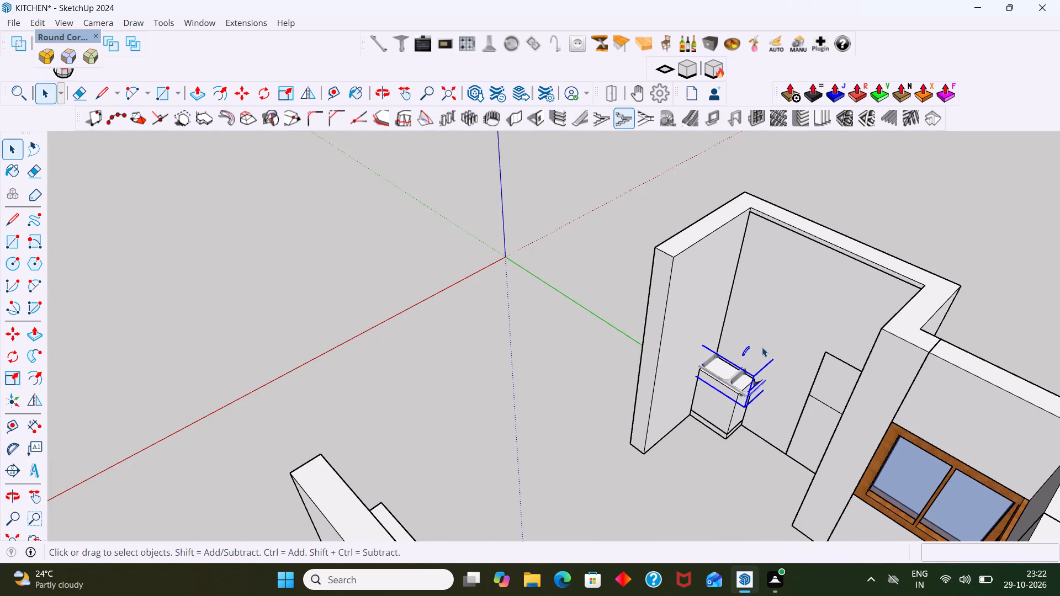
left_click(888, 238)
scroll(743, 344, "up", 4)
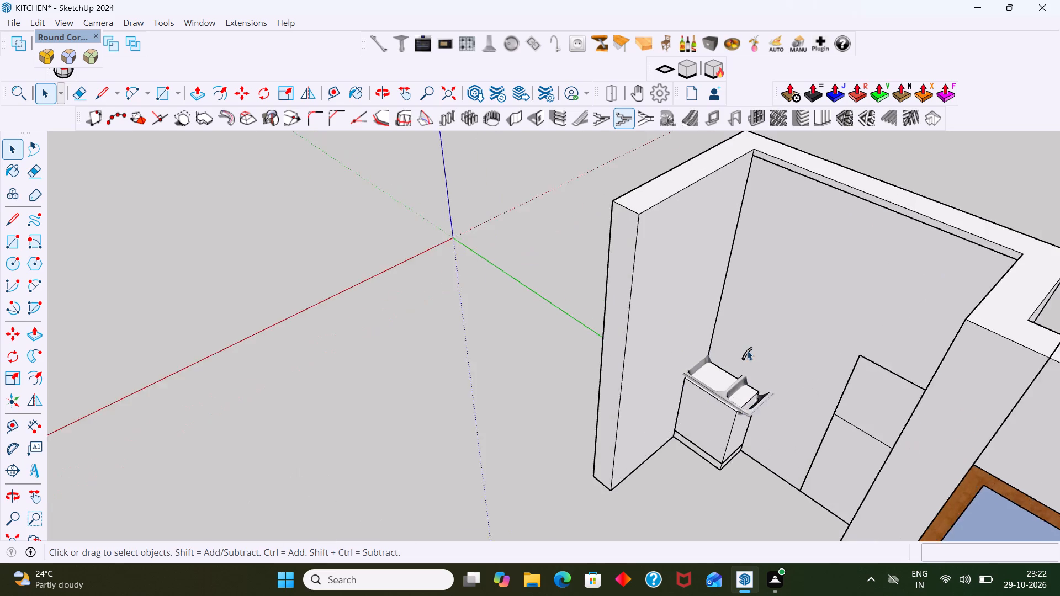
Undo the remaining sink edits that brought it onto the corner cabinet's top.
scroll(747, 350, "up", 11)
middle_click_drag(693, 473, 565, 379)
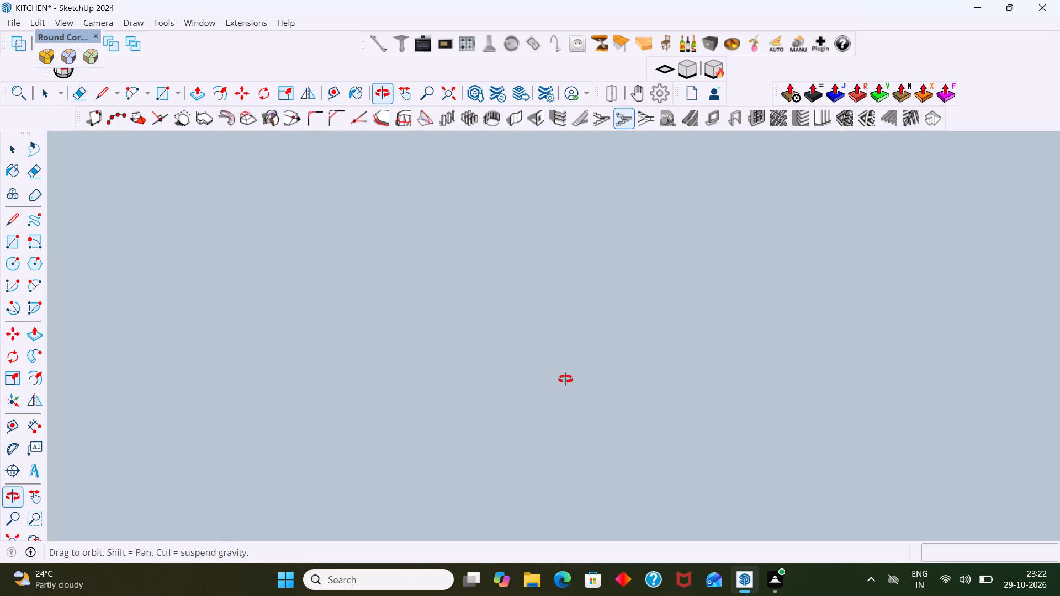
middle_click_drag(565, 379, 634, 385)
key("ctrl+z")
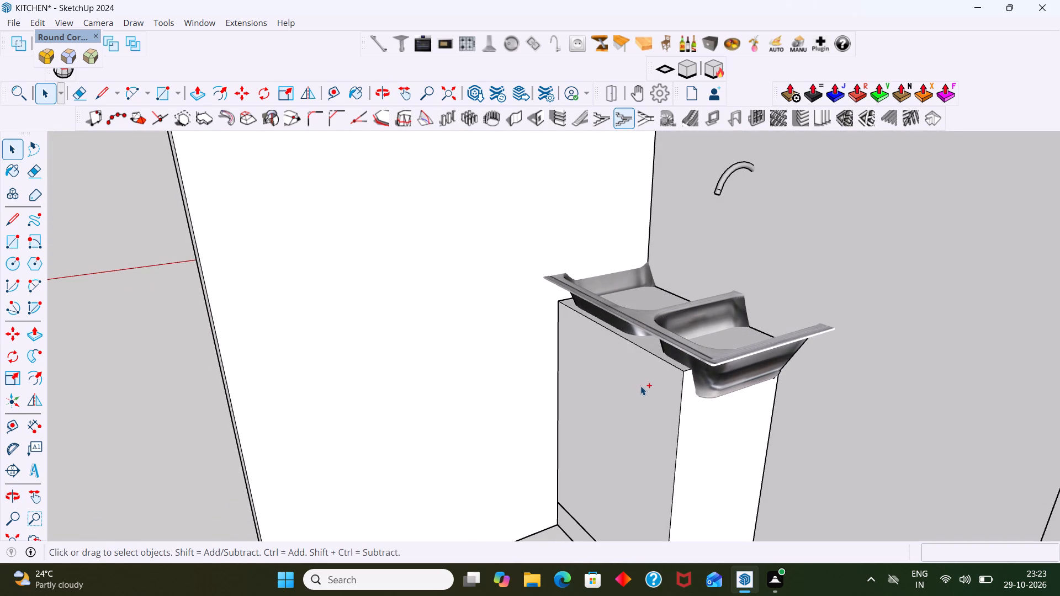
key("ctrl+z")
key("ctrl+z")
key("ctrl+z")
Delete the double-bowl sink with tap standing outside the room near the origin.
scroll(642, 385, "down", 13)
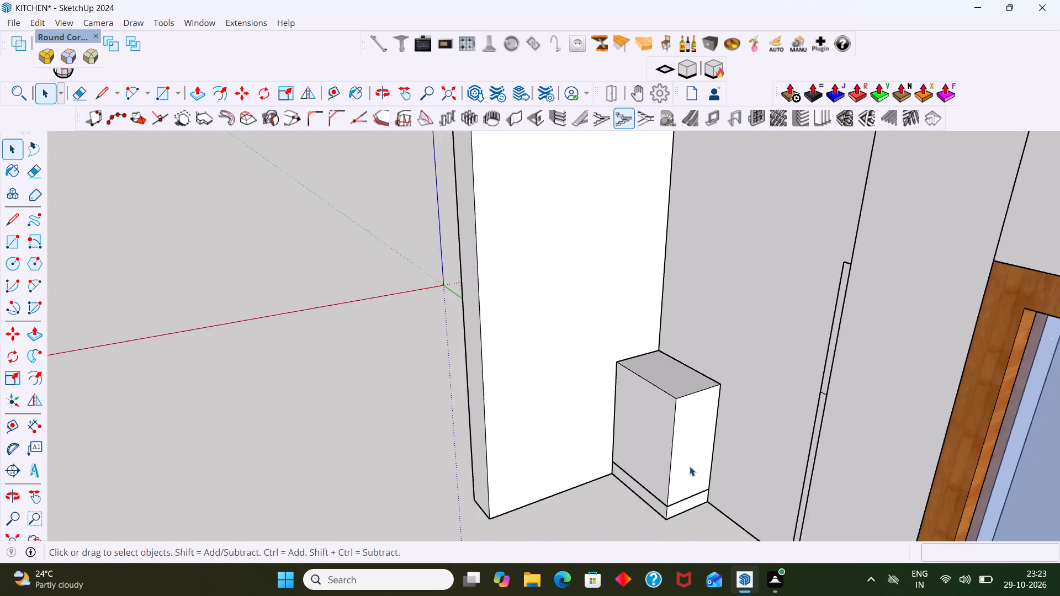
scroll(690, 466, "down", 16)
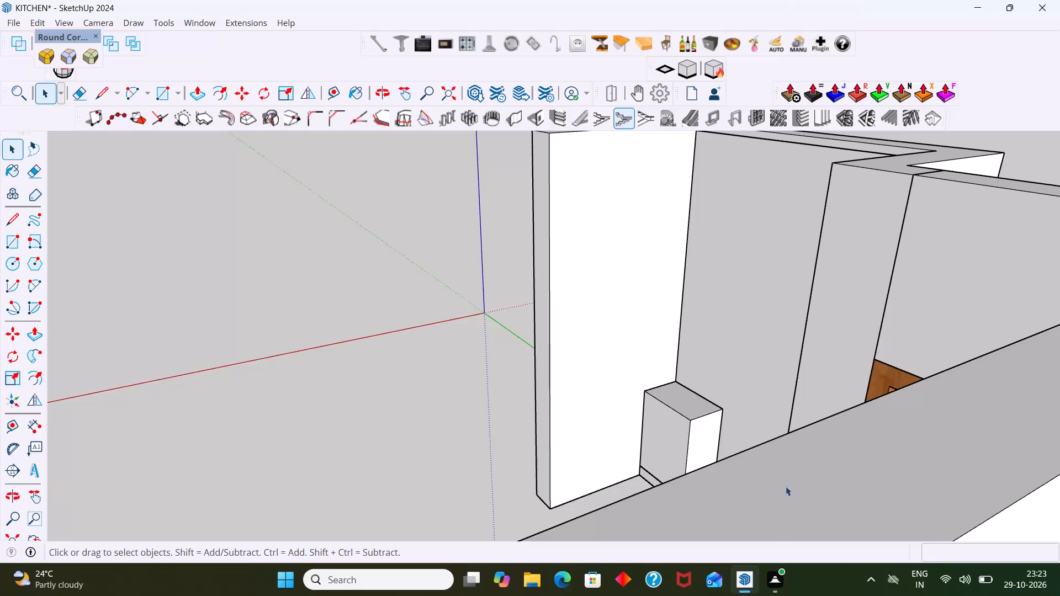
scroll(762, 476, "down", 5)
scroll(730, 422, "down", 5)
middle_click_drag(724, 443, 1053, 412)
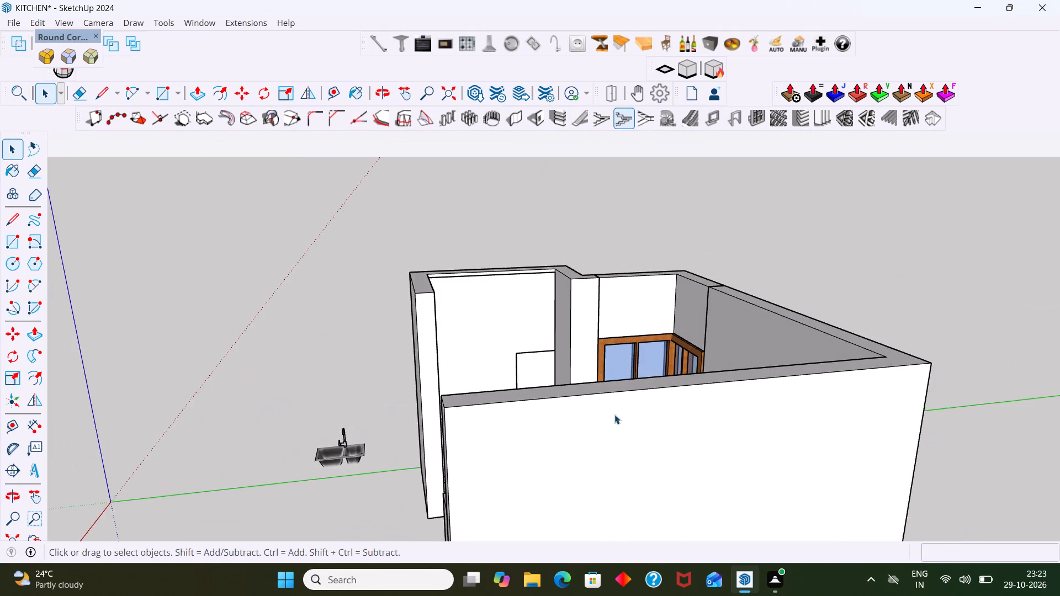
scroll(614, 412, "down", 3)
middle_click_drag(575, 404, 875, 529)
scroll(600, 424, "down", 6)
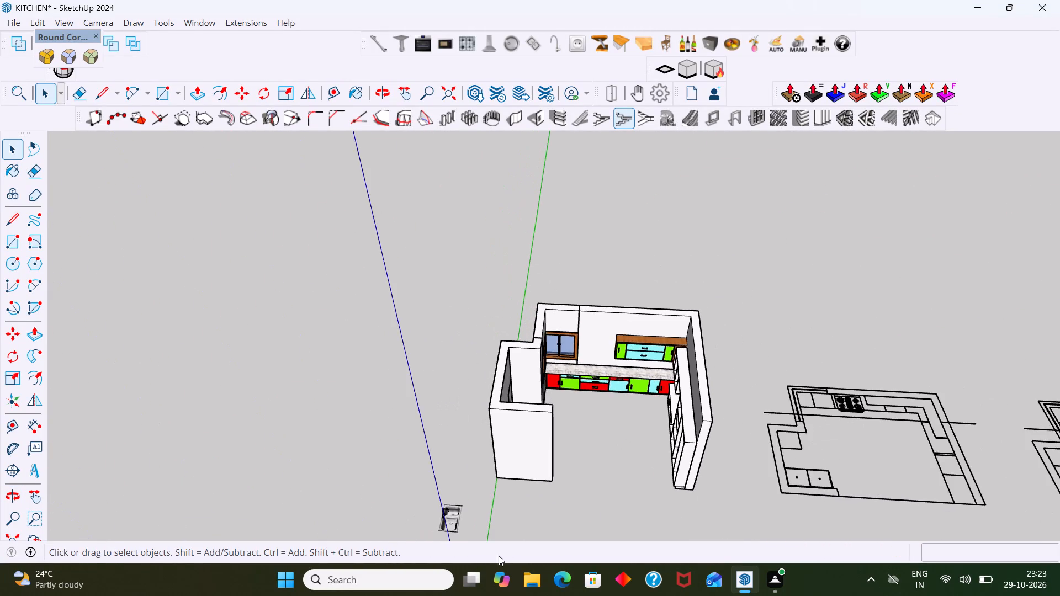
scroll(439, 526, "up", 6)
left_click(467, 519)
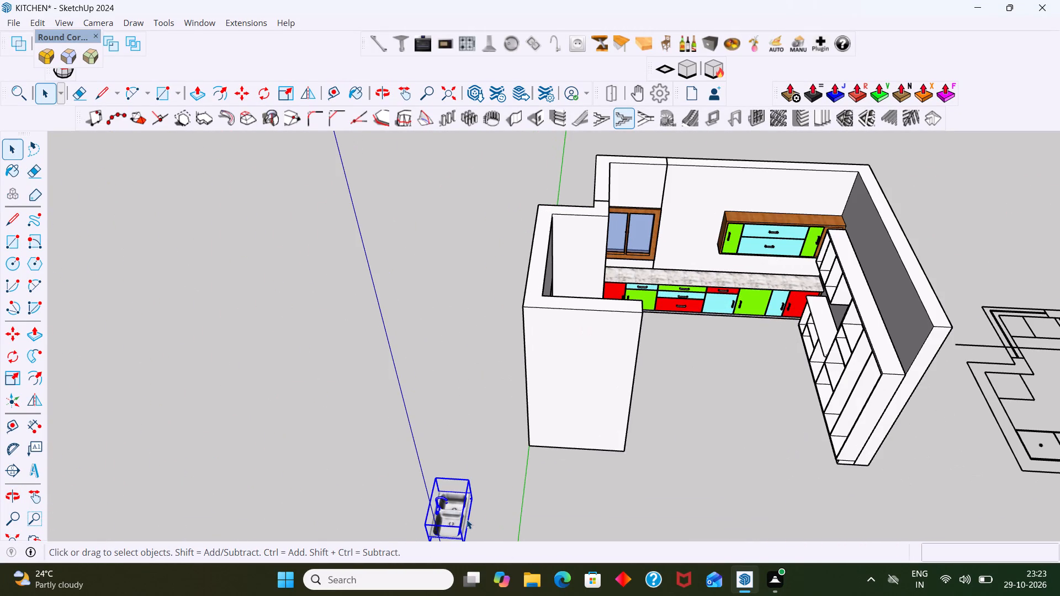
key("Delete")
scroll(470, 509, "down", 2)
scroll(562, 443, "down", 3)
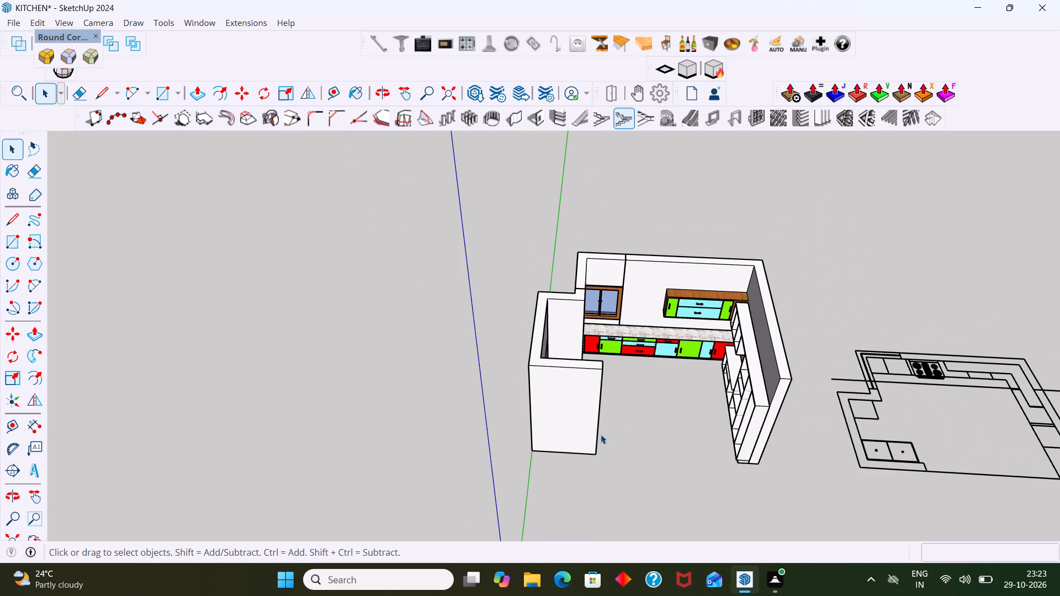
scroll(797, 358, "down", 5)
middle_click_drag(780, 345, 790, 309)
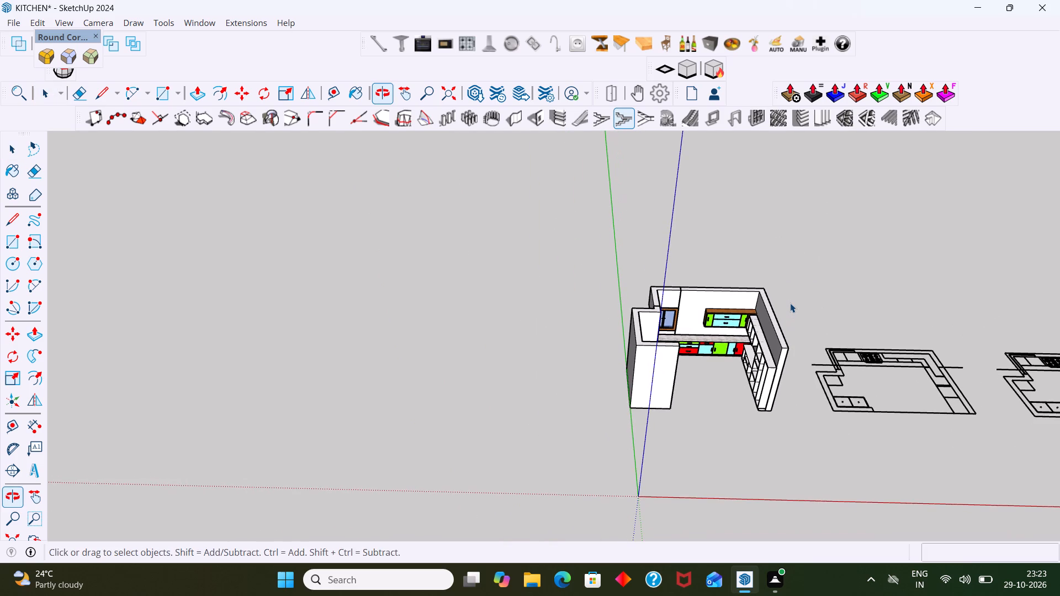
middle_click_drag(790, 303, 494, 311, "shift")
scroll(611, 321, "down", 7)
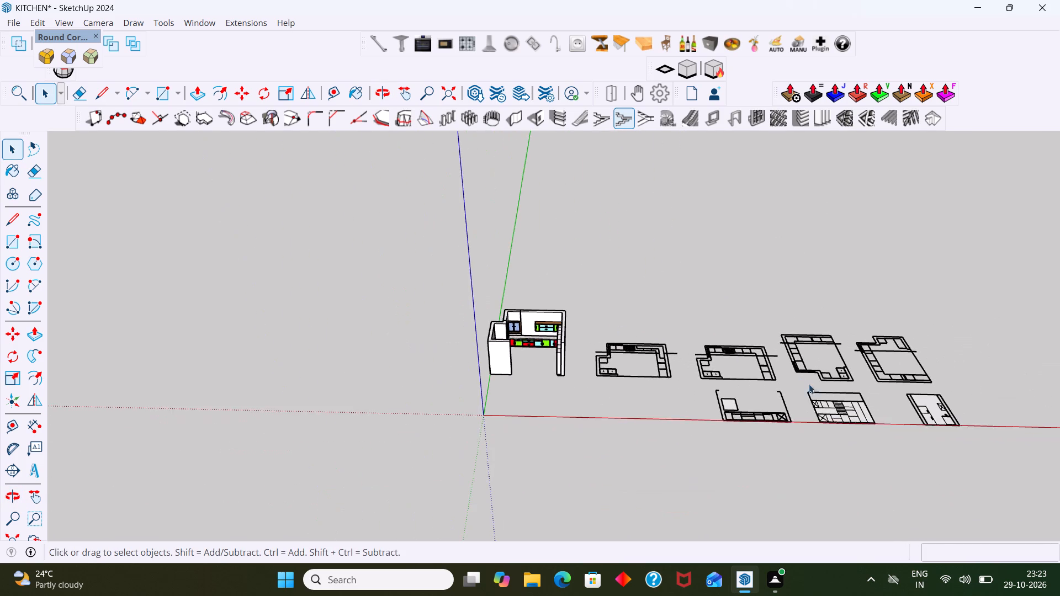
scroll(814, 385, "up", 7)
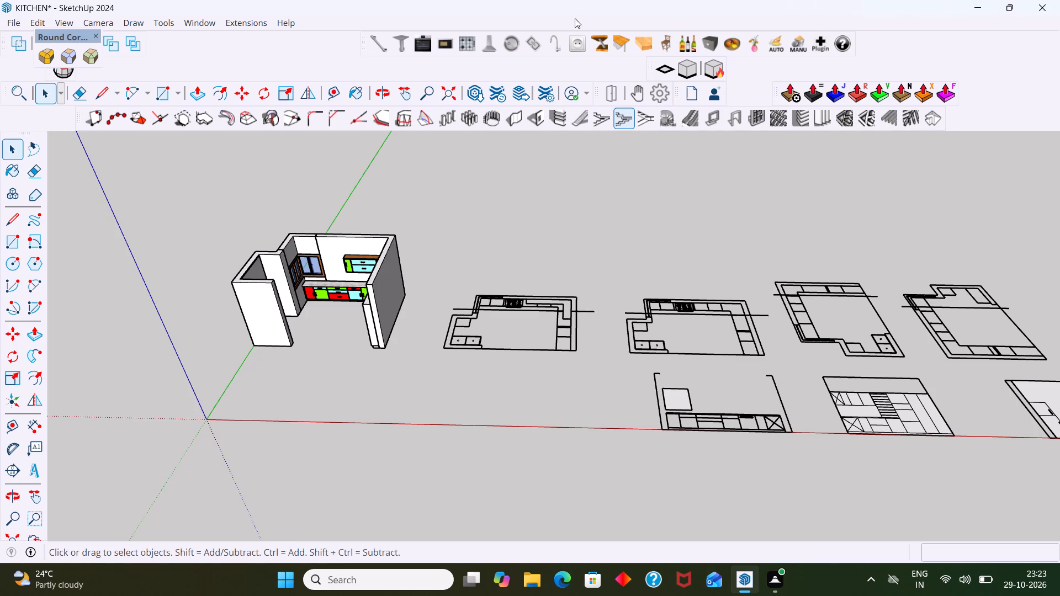
Hide the FaceUp and Fredo6_JointPushPull toolbars.
right_click(918, 33)
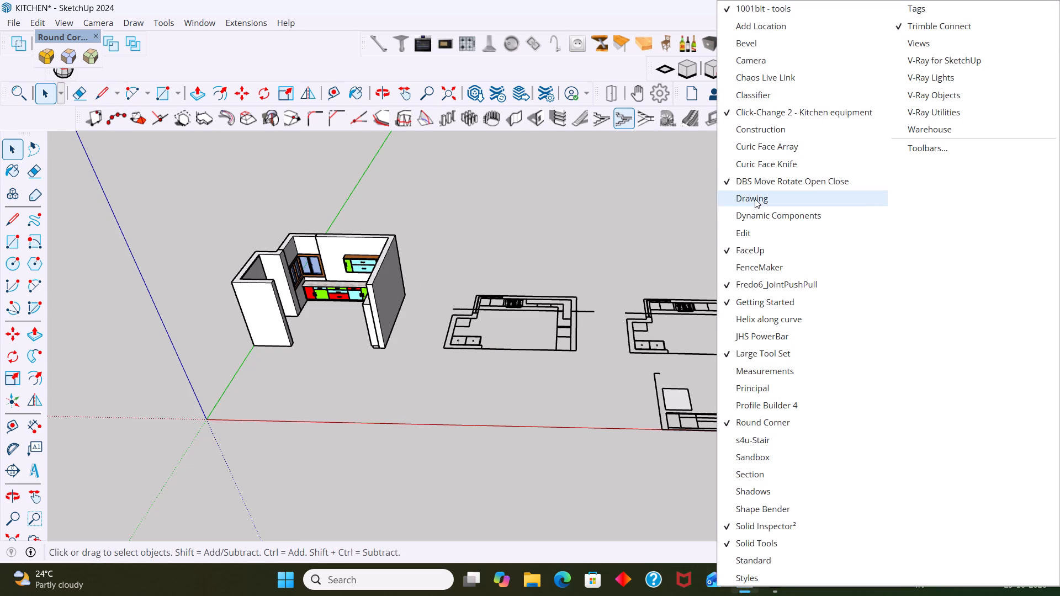
left_click(743, 254)
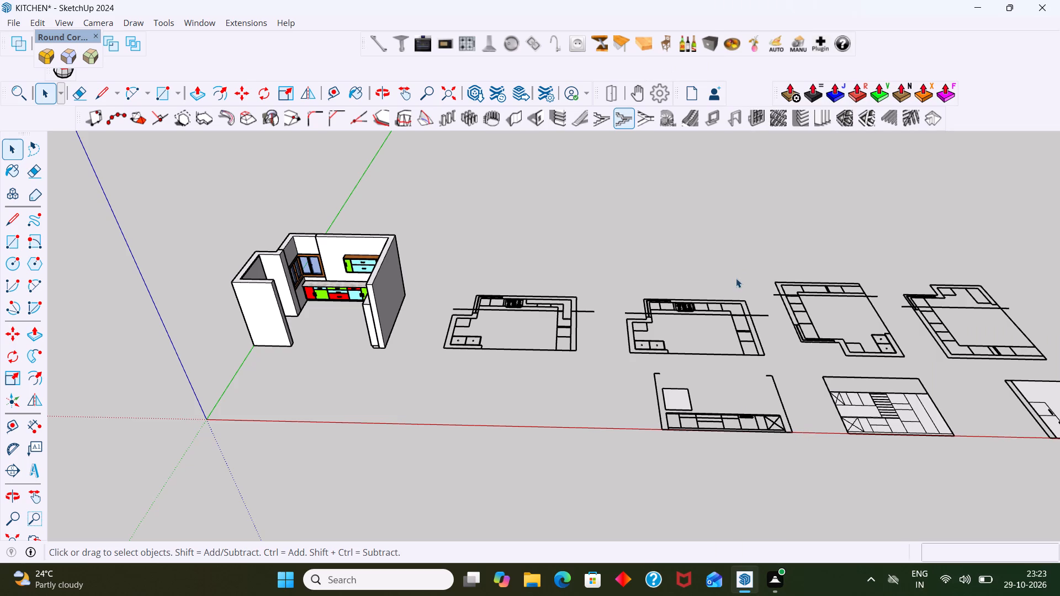
right_click(866, 33)
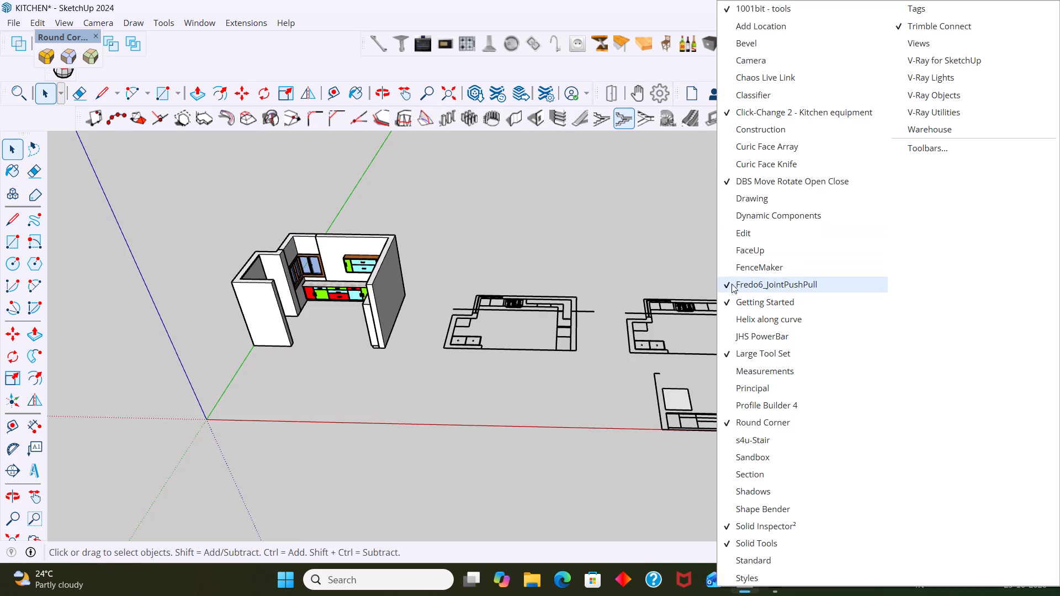
left_click(730, 285)
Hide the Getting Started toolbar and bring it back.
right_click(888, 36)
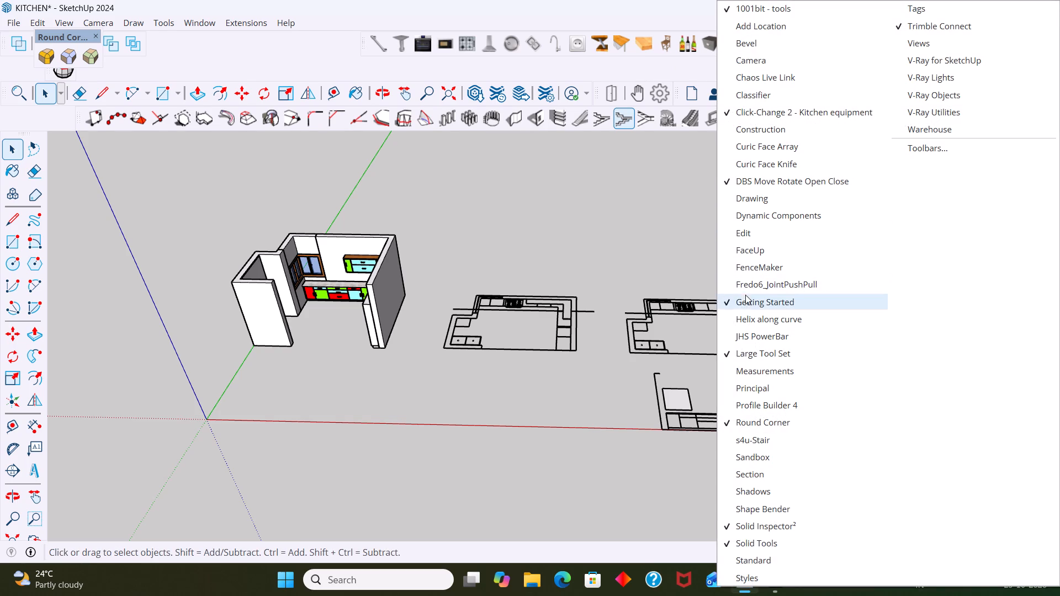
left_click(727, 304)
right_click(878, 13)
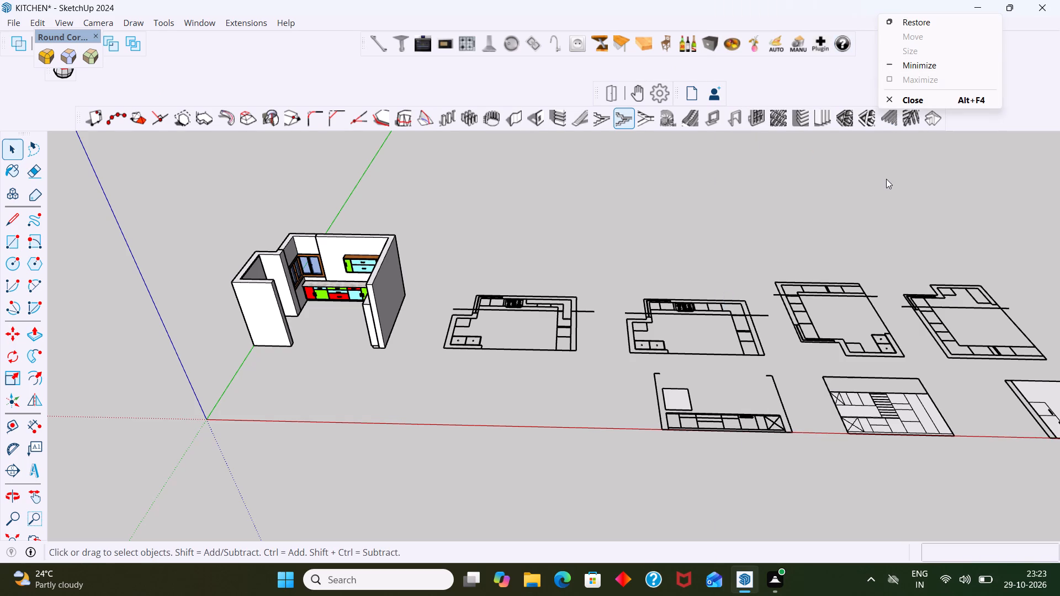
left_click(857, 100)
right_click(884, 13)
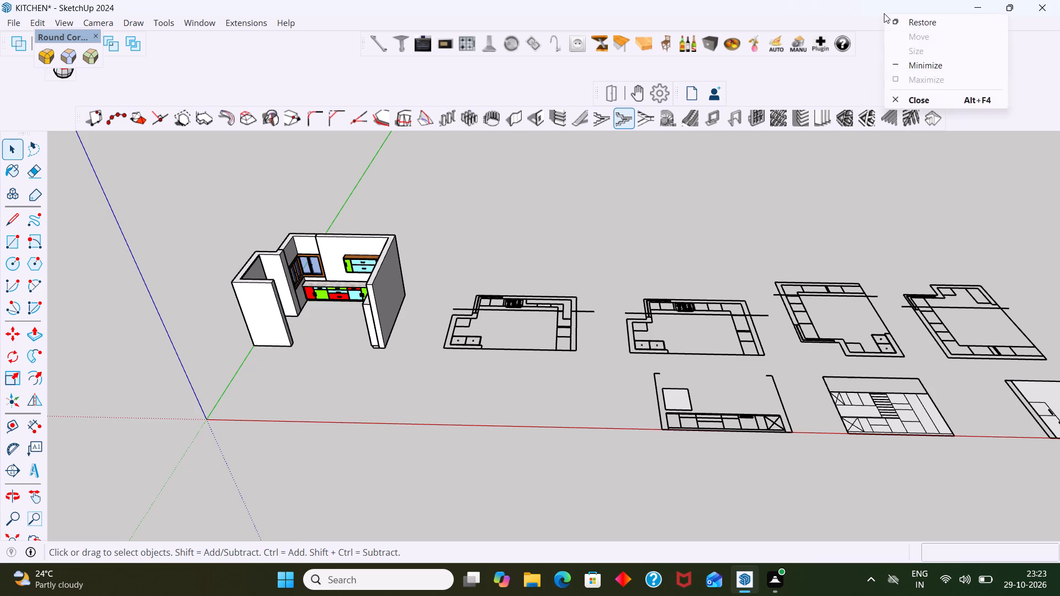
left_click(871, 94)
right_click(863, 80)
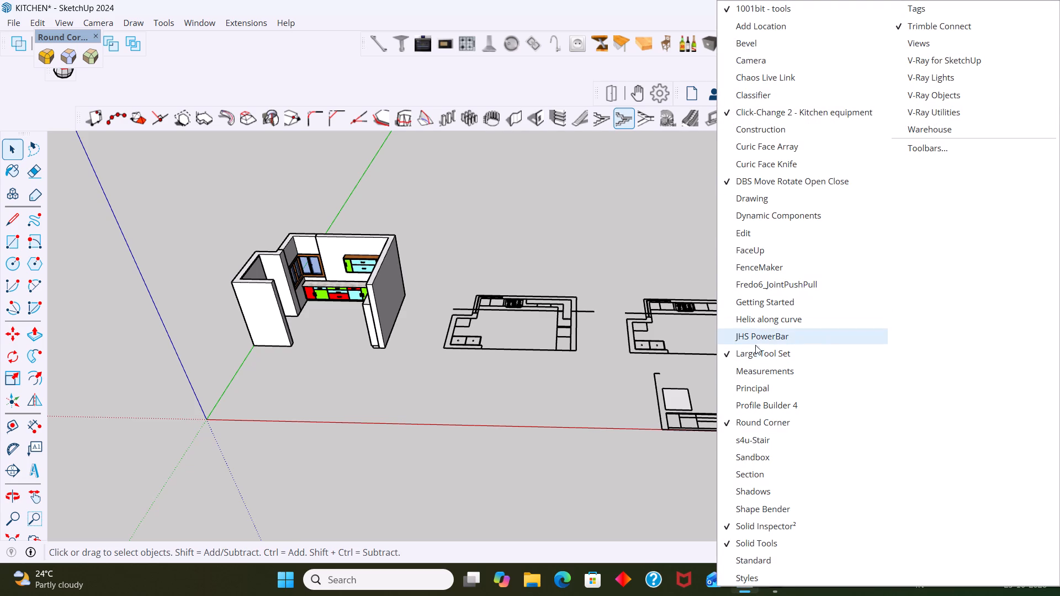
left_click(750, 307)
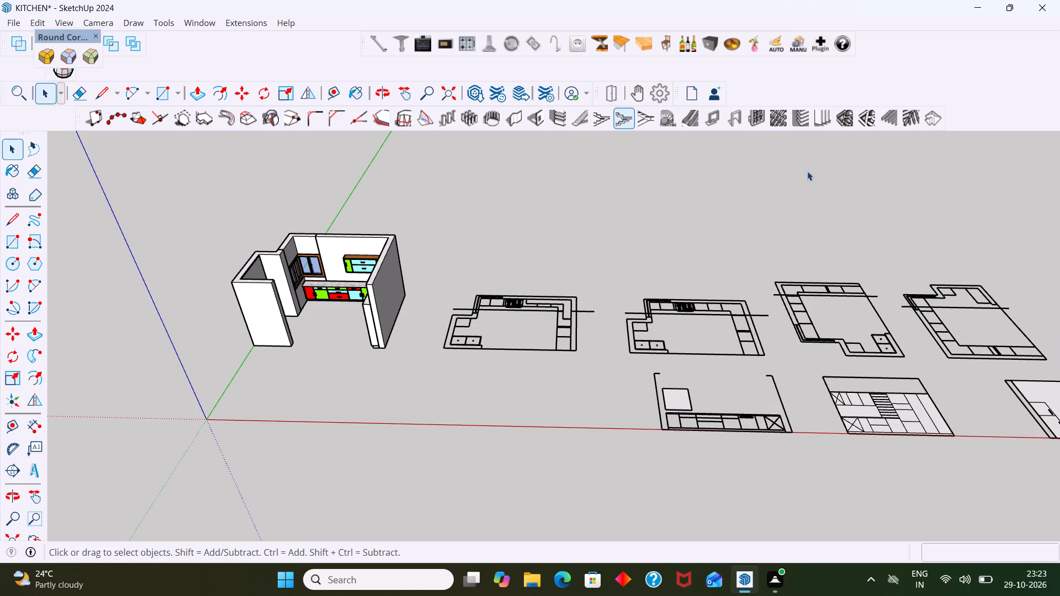
Hide the DBS Move Rotate Open Close, Large Tool Set, Round Corner and 1001bit - tools toolbars.
right_click(902, 67)
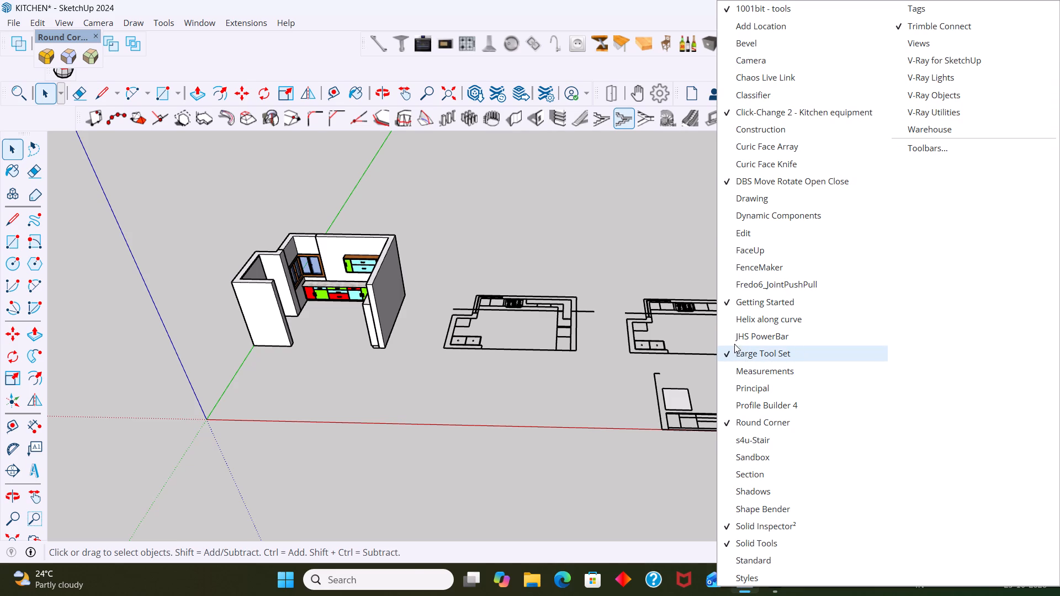
left_click(727, 182)
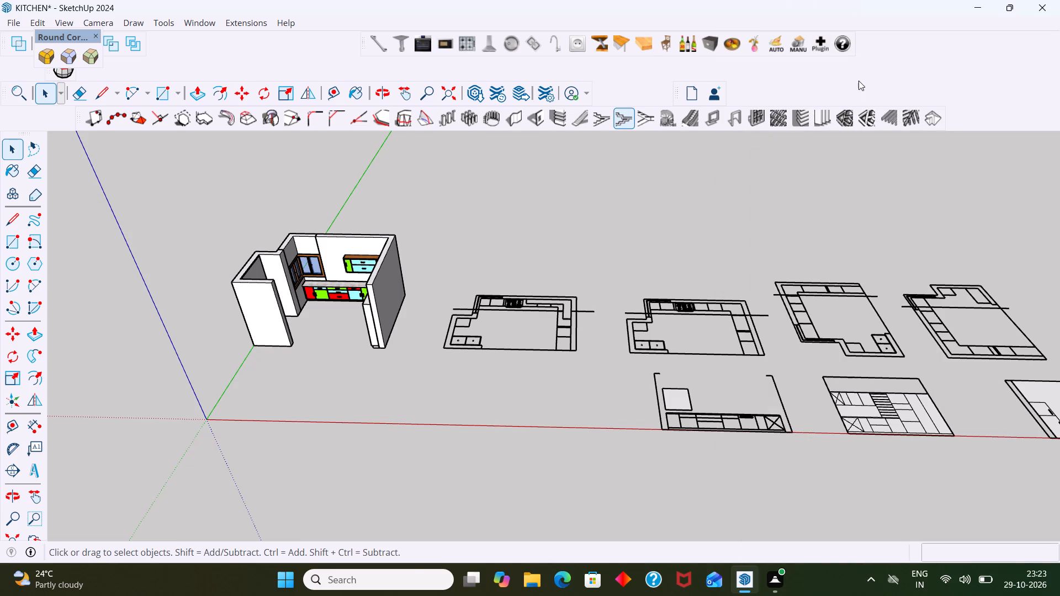
right_click(859, 79)
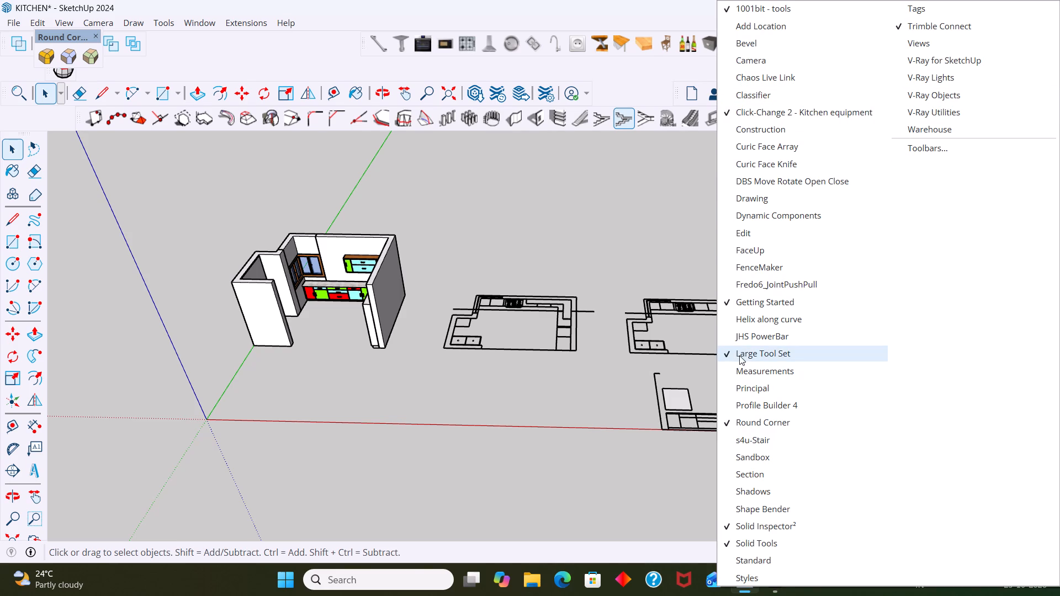
left_click(731, 355)
right_click(931, 72)
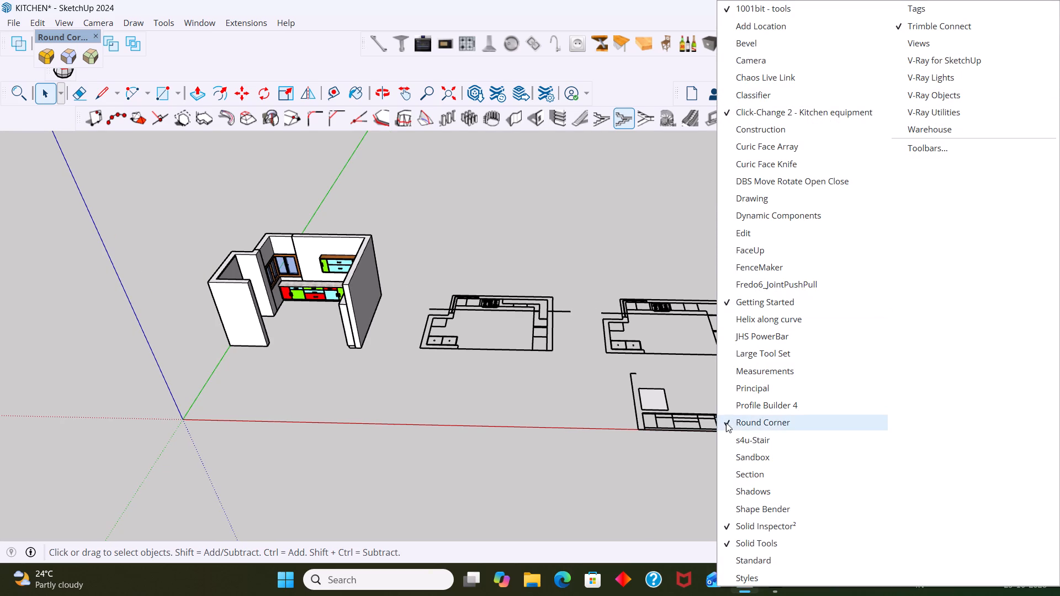
left_click(723, 424)
right_click(879, 55)
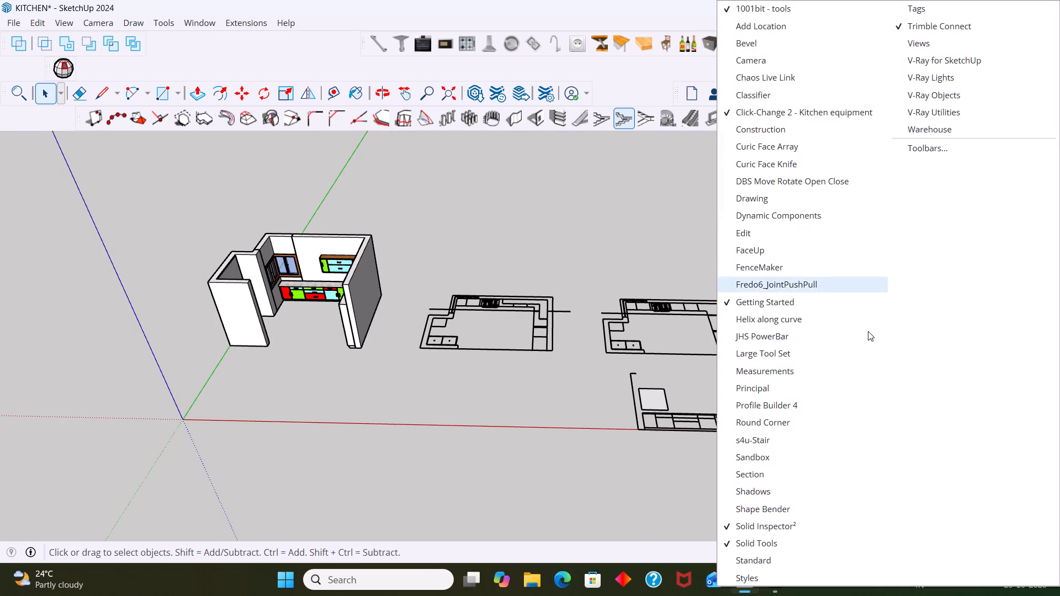
left_click(725, 11)
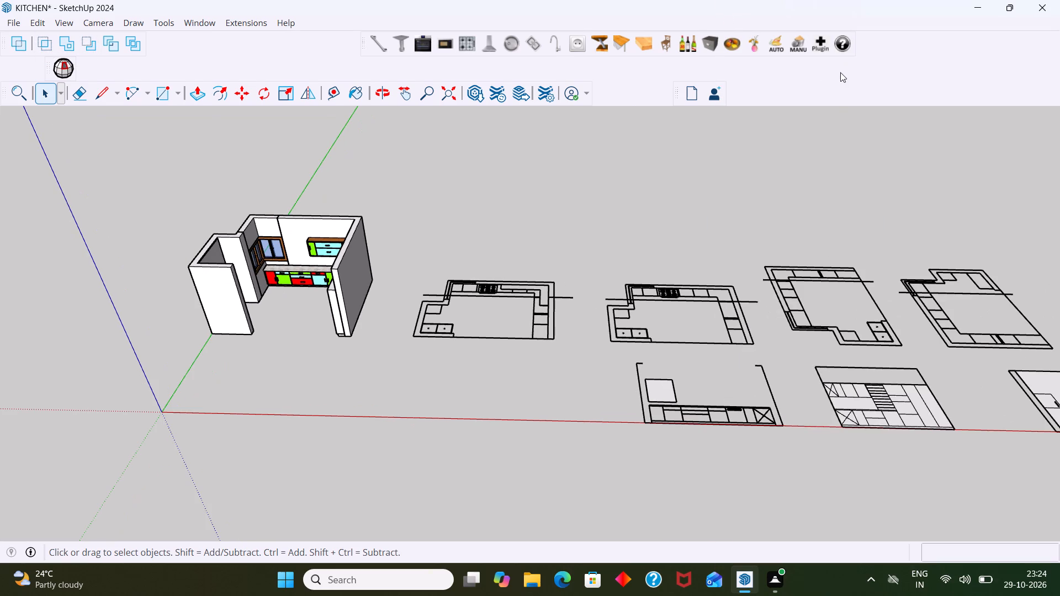
right_click(840, 72)
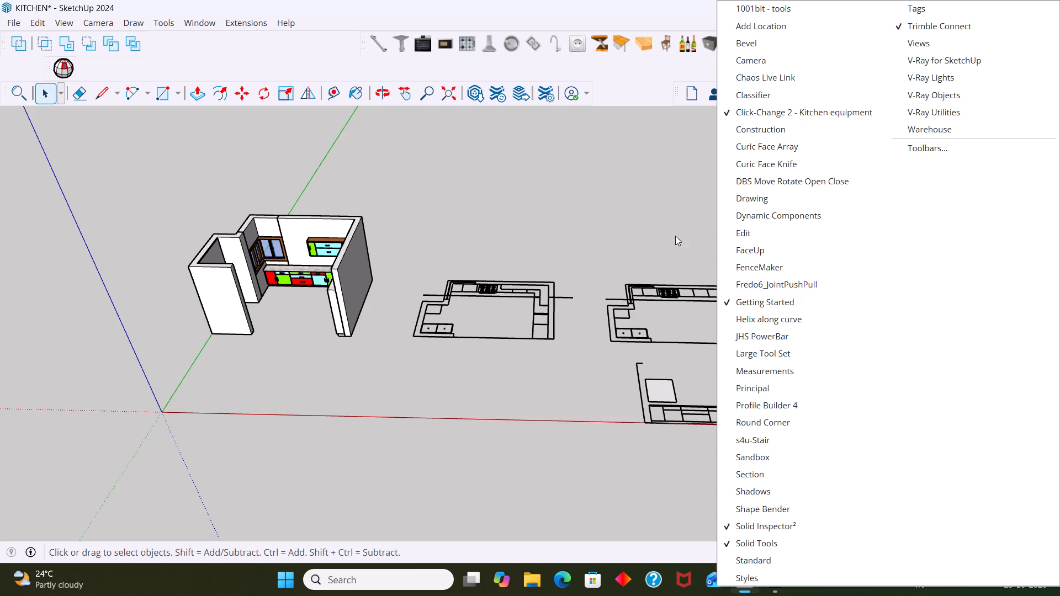
left_click(634, 185)
Save the kitchen model under its current name.
scroll(720, 245, "down", 6)
middle_click_drag(629, 316, 764, 289)
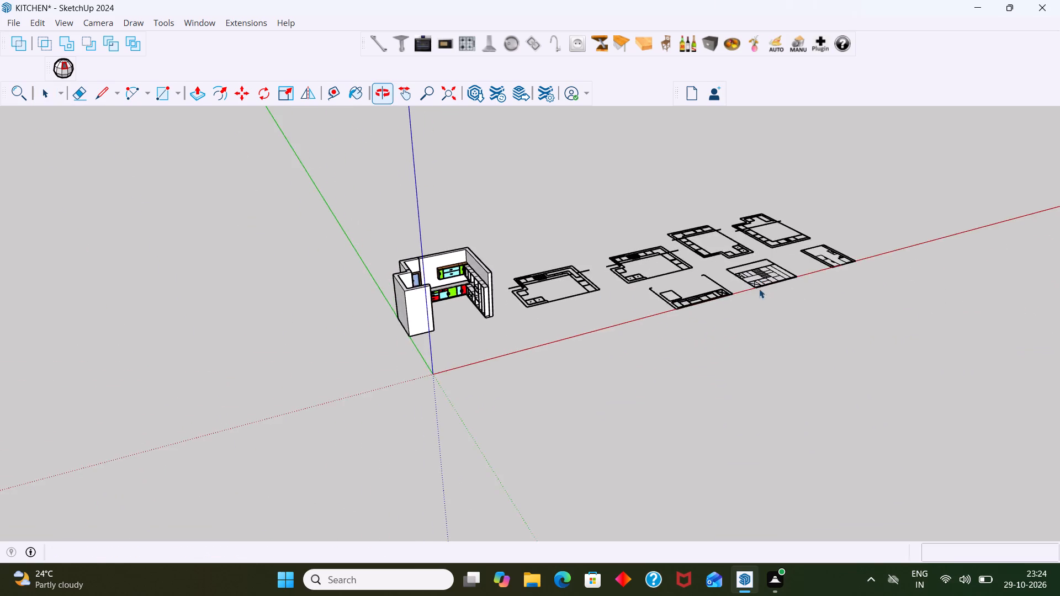
scroll(526, 295, "up", 11)
scroll(465, 298, "down", 4)
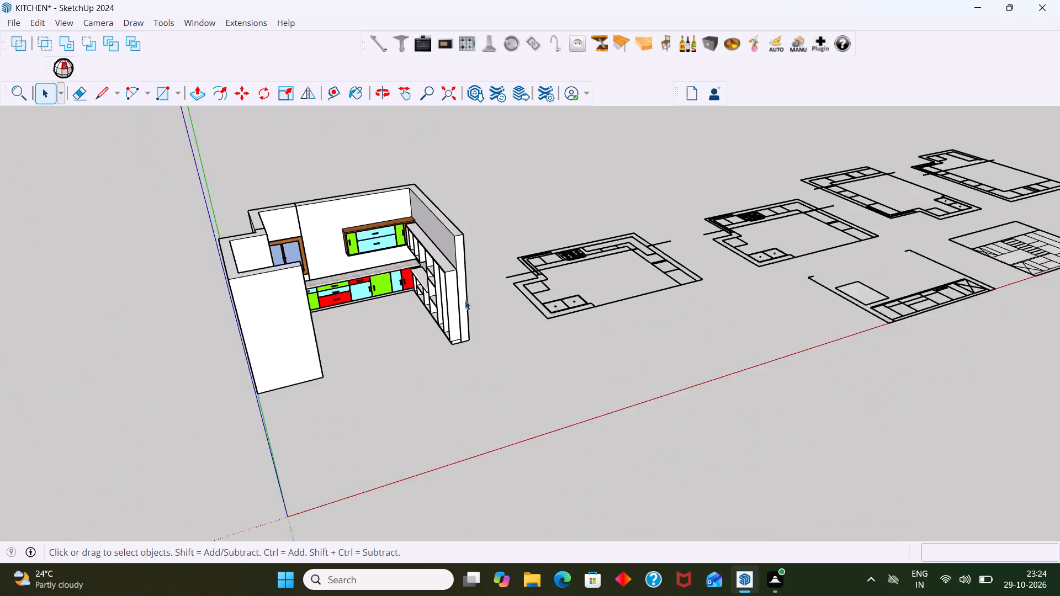
scroll(465, 300, "down", 3)
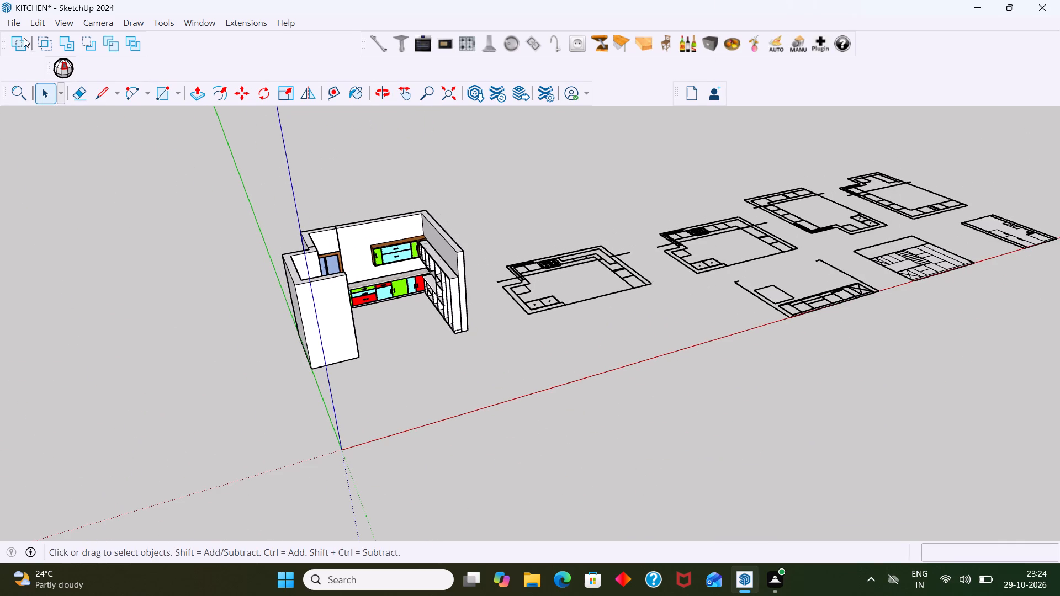
left_click(15, 23)
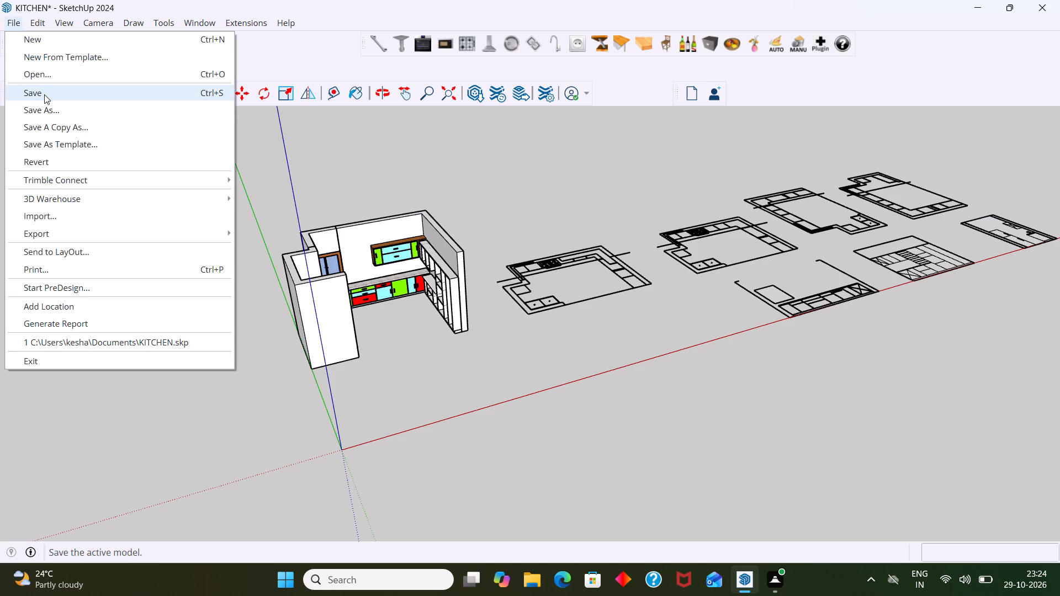
left_click(43, 95)
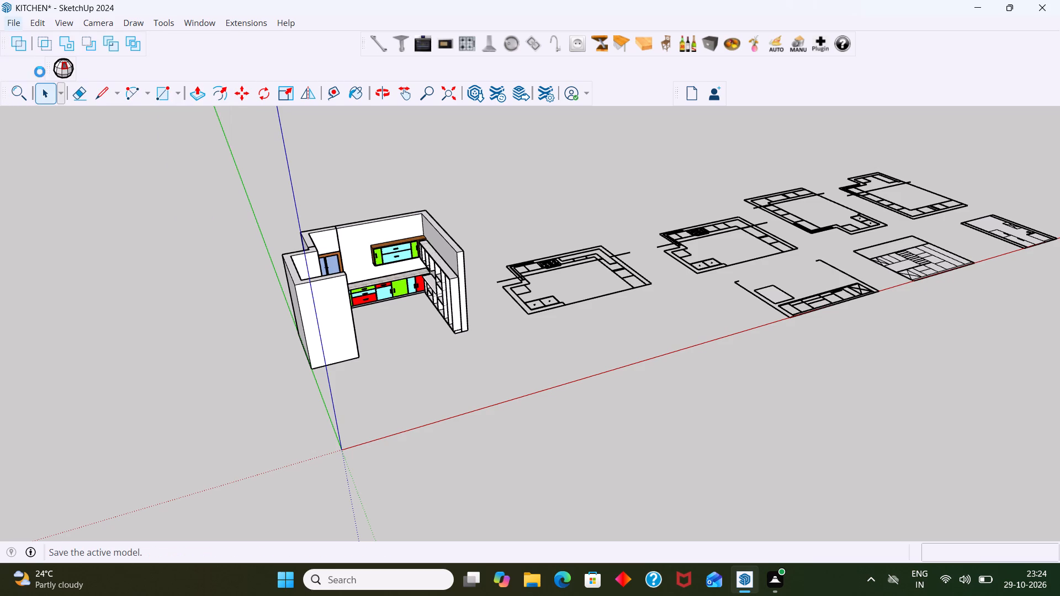
Save the model as KITCHEN in the Documents folder in SketchUp Models format, replacing the existing file.
left_click(17, 27)
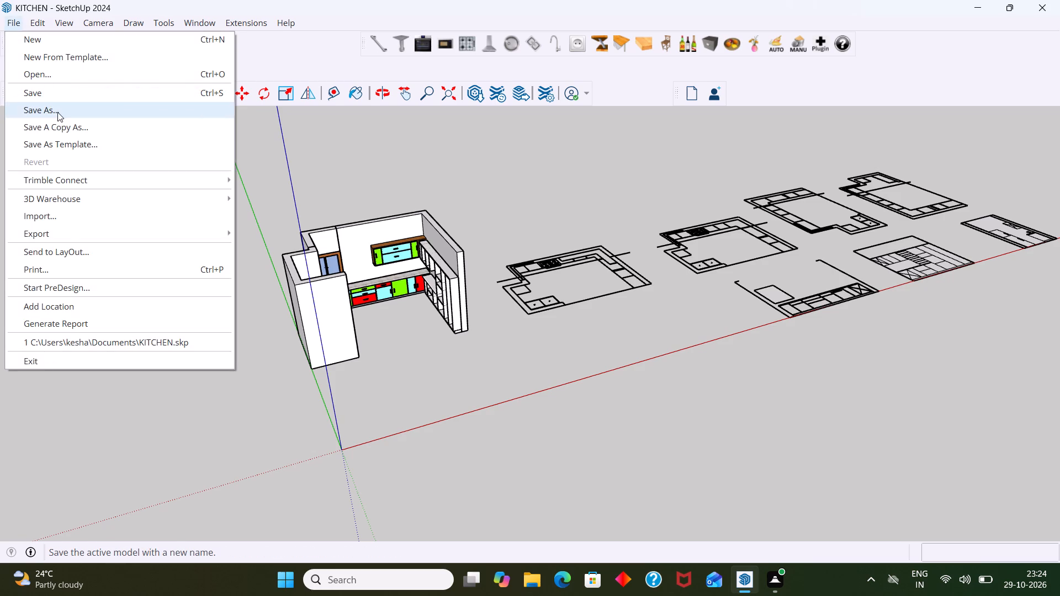
left_click(57, 110)
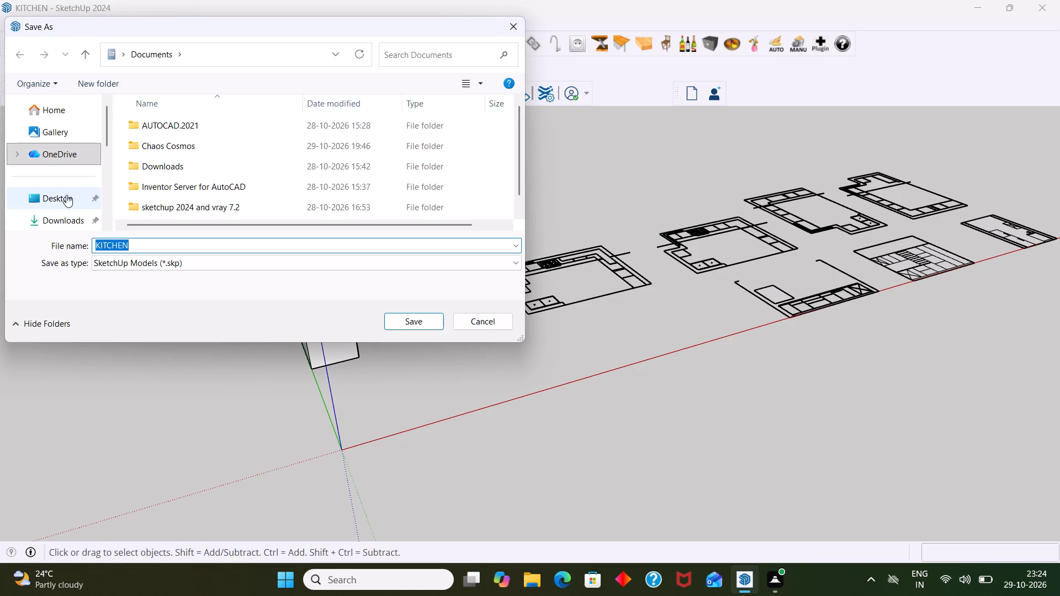
scroll(71, 222, "down", 2)
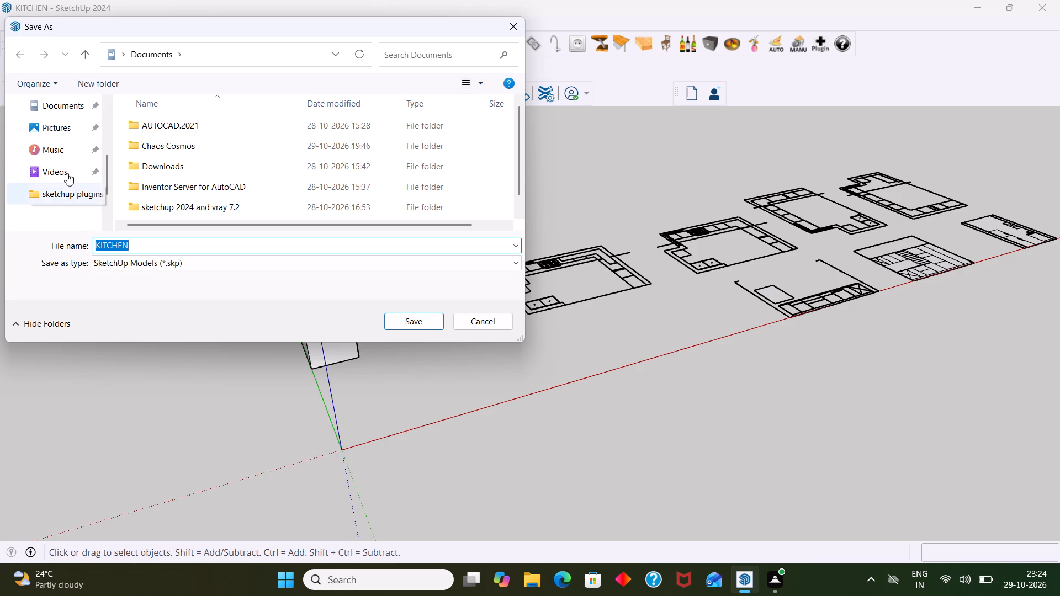
left_click(64, 112)
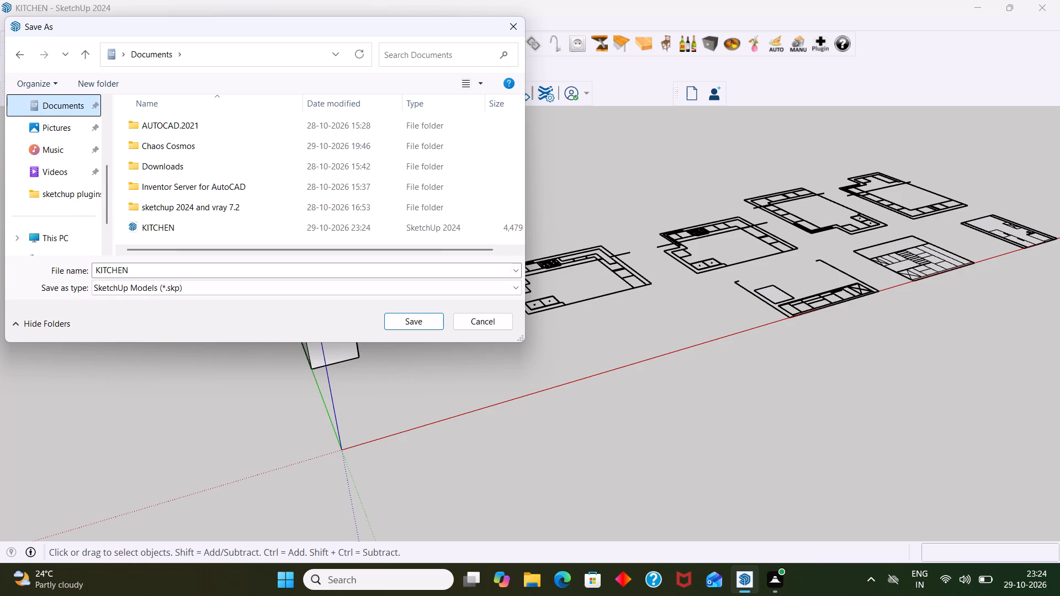
left_click(409, 321)
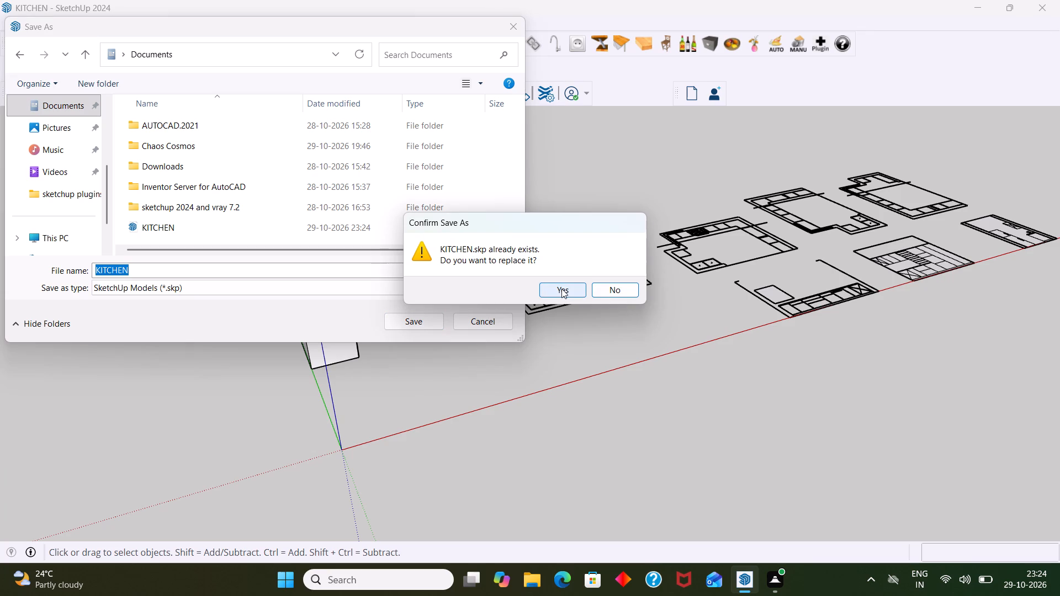
left_click(561, 289)
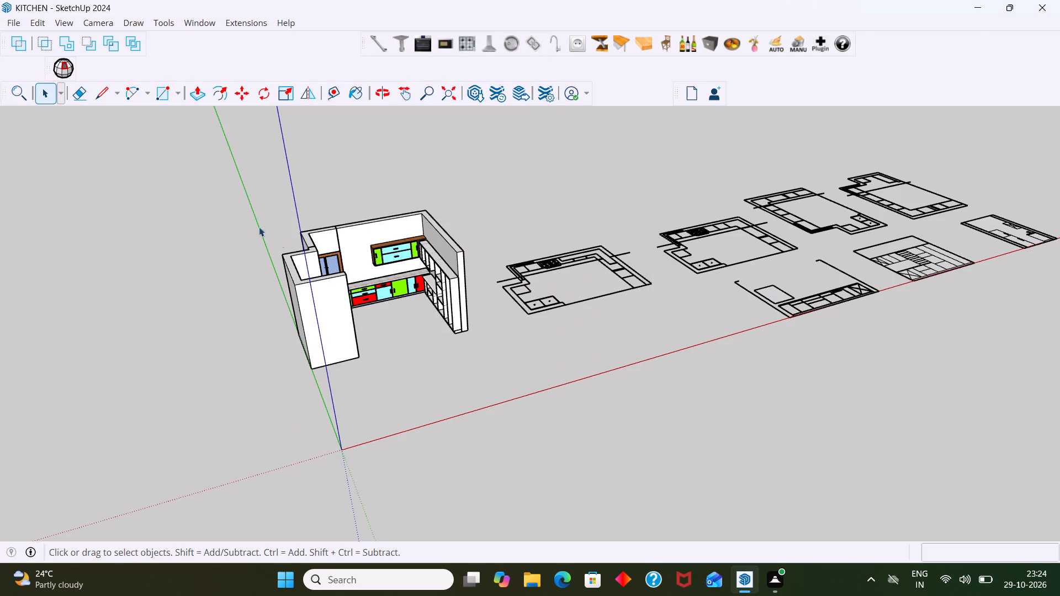
Start a 2D graphic export of the current view of the room and plans.
left_click(17, 21)
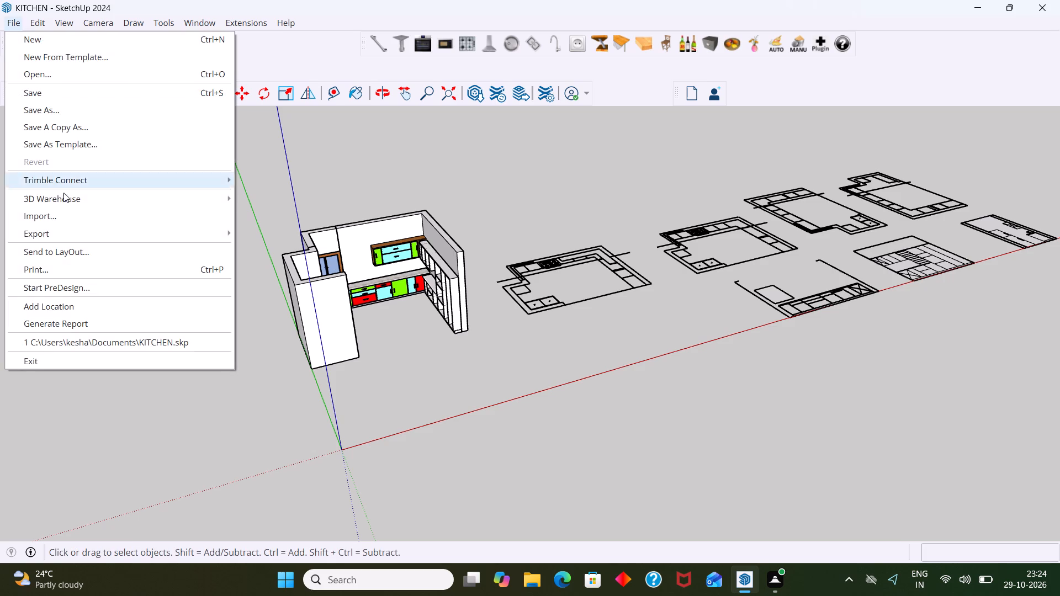
left_click(52, 230)
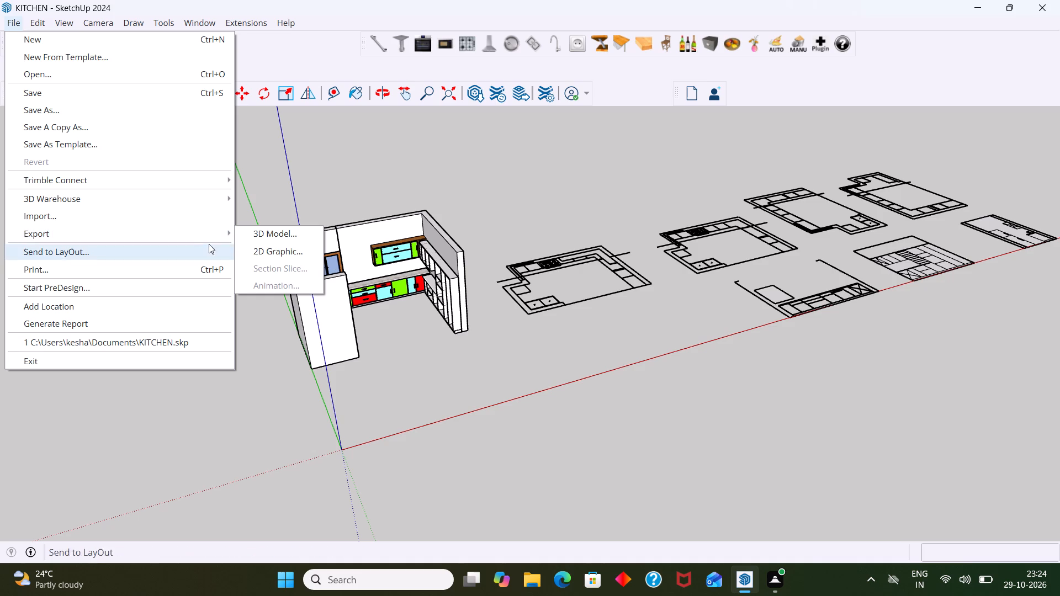
left_click(274, 251)
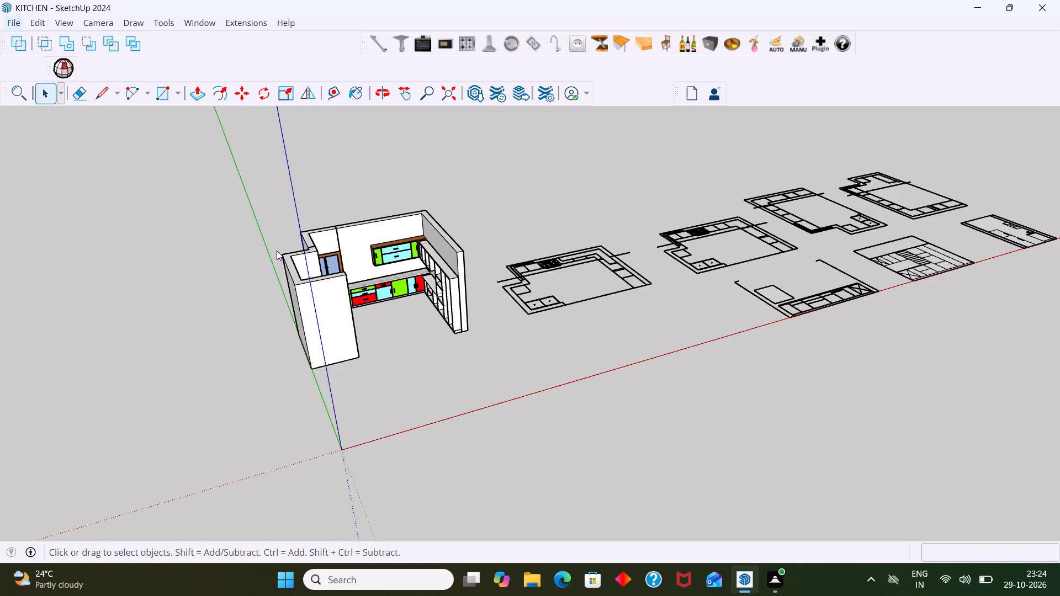
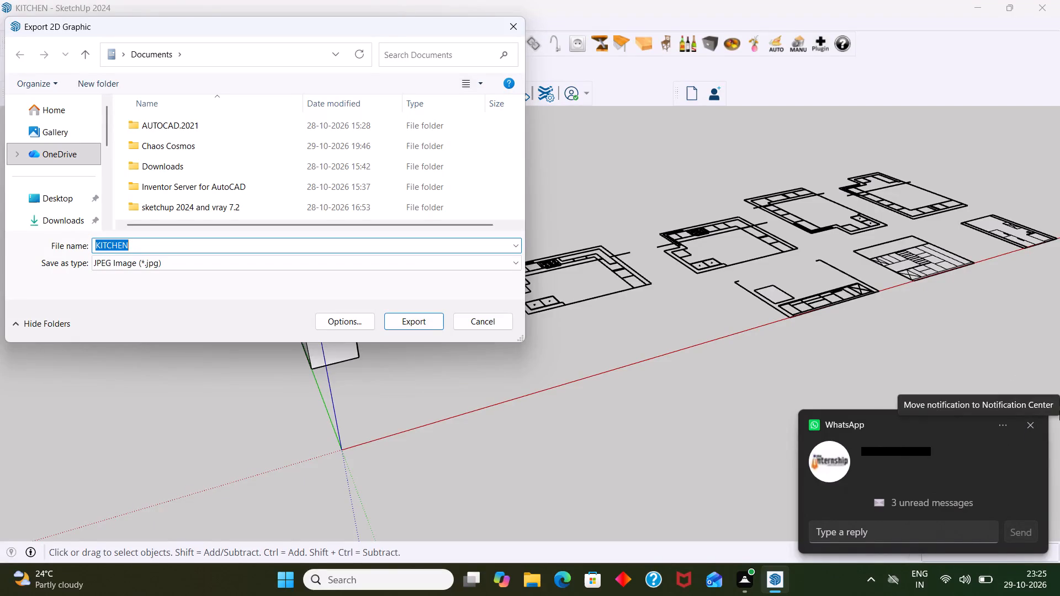
Export the current kitchen model view as a JPEG image named KITCHEN in the Documents folder.
left_click(1036, 421)
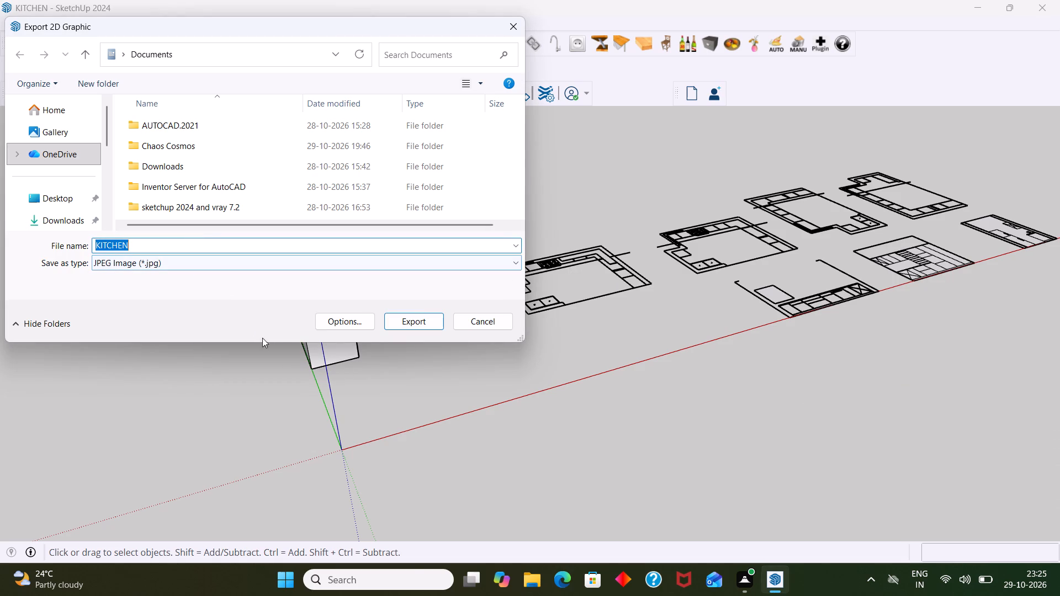
left_click(414, 320)
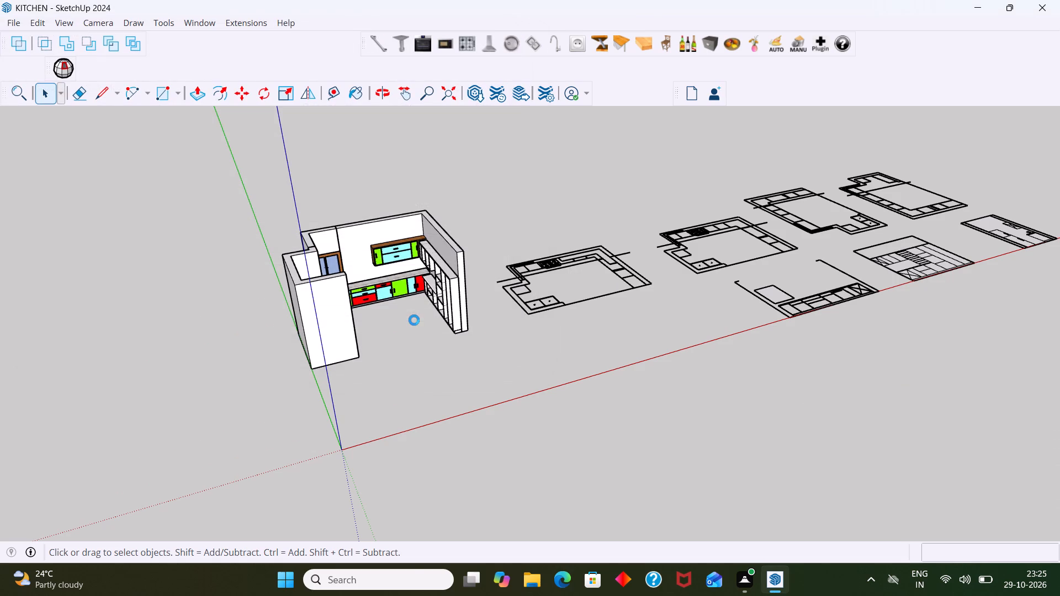
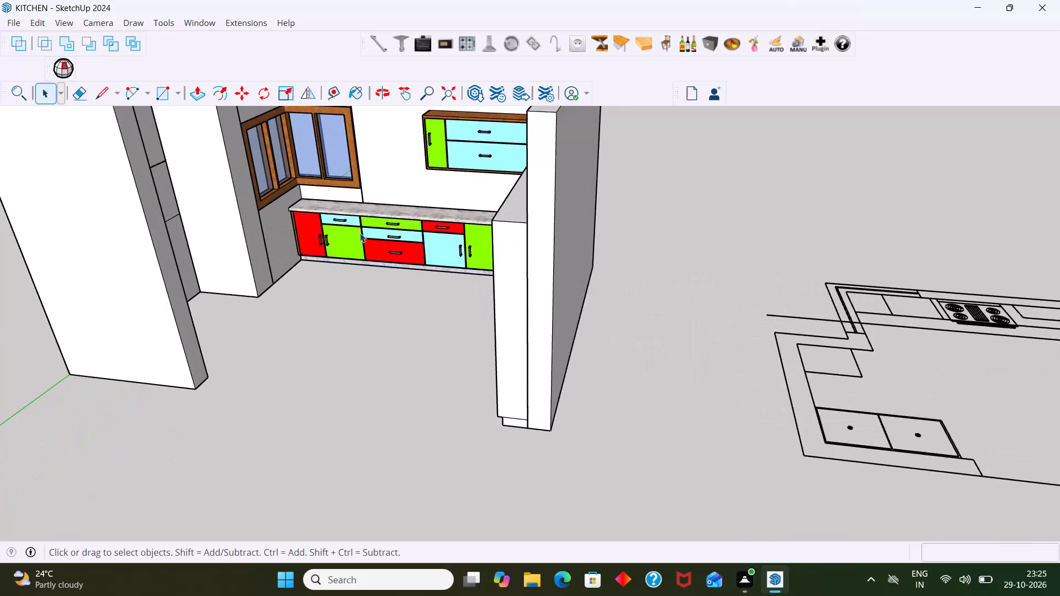
Inspect the finished kitchen model, viewing the base cabinets, countertop and open shelving up close and the whole room from the front.
middle_click_drag(354, 234, 366, 234)
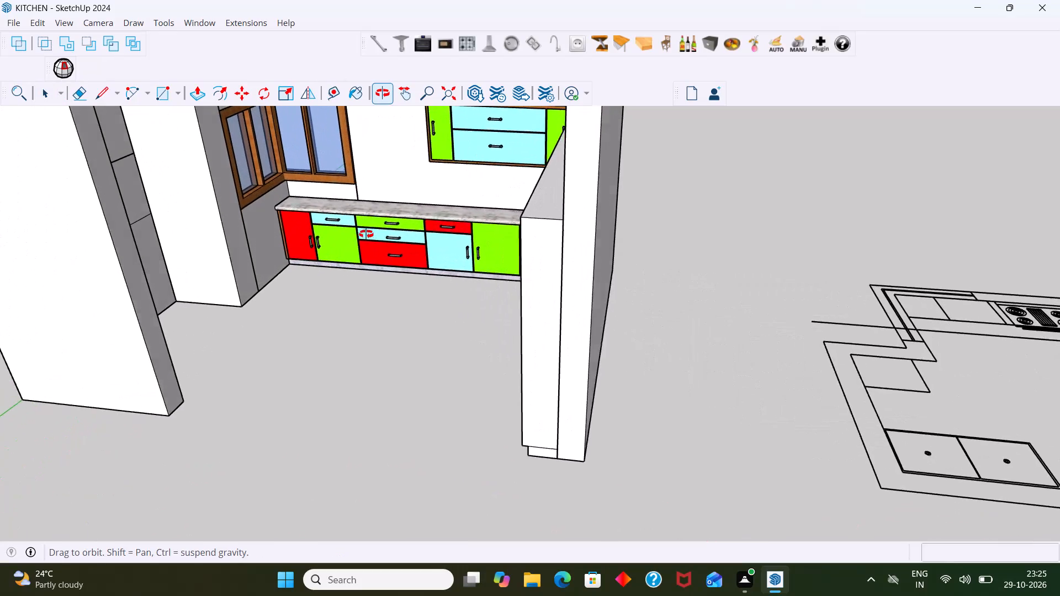
middle_click_drag(366, 234, 483, 221)
scroll(404, 258, "up", 8)
middle_click_drag(393, 244, 379, 211)
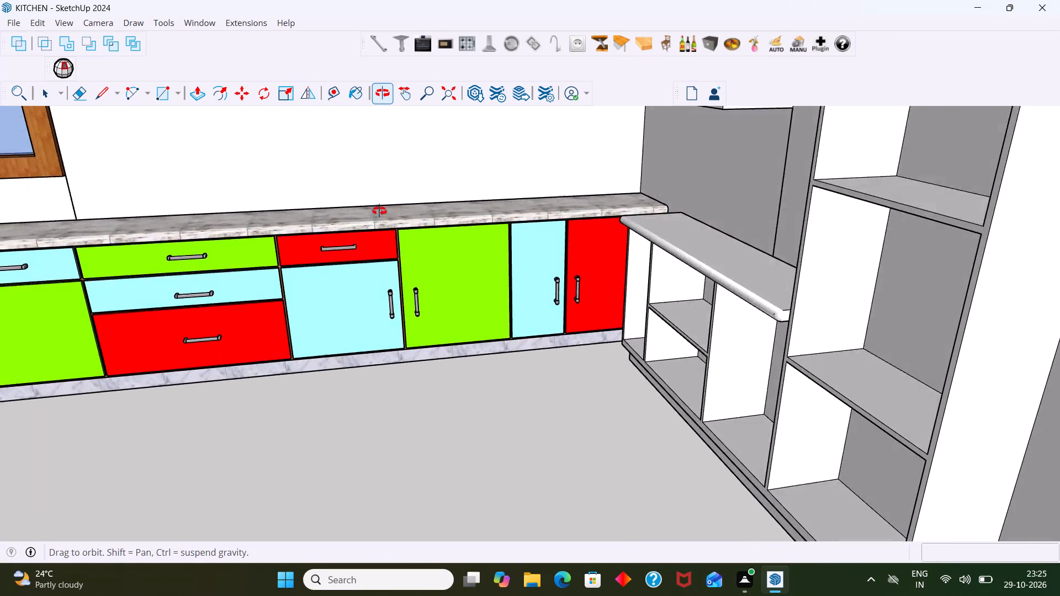
middle_click_drag(379, 211, 372, 200)
scroll(369, 201, "down", 12)
middle_click_drag(612, 315, 577, 317)
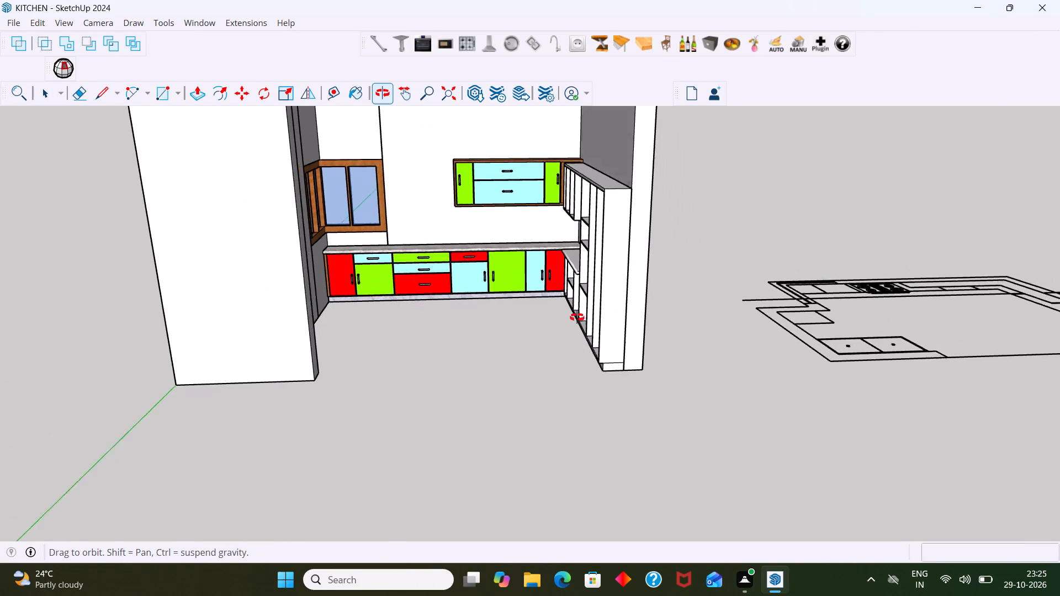
middle_click_drag(577, 317, 571, 320)
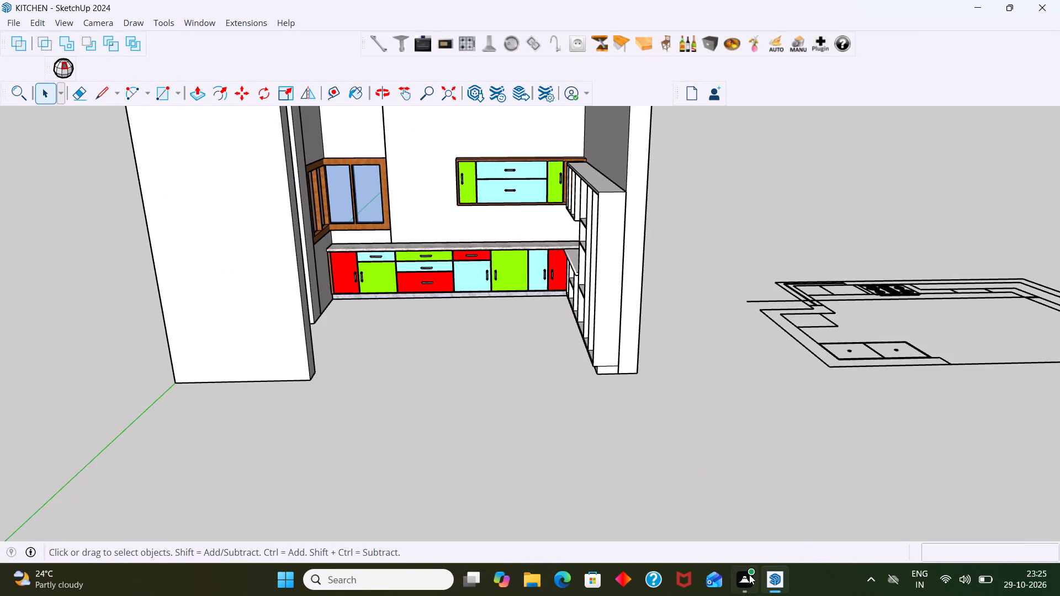